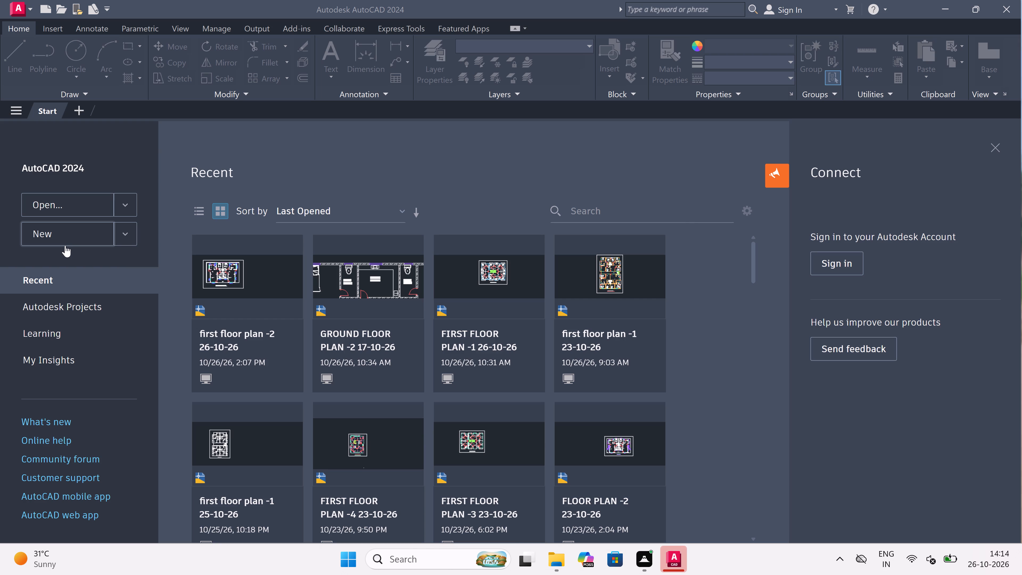
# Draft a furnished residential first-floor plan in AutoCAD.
# Create a new blank drawing.
pyautogui.click(76, 235)
pyautogui.click(76, 235)
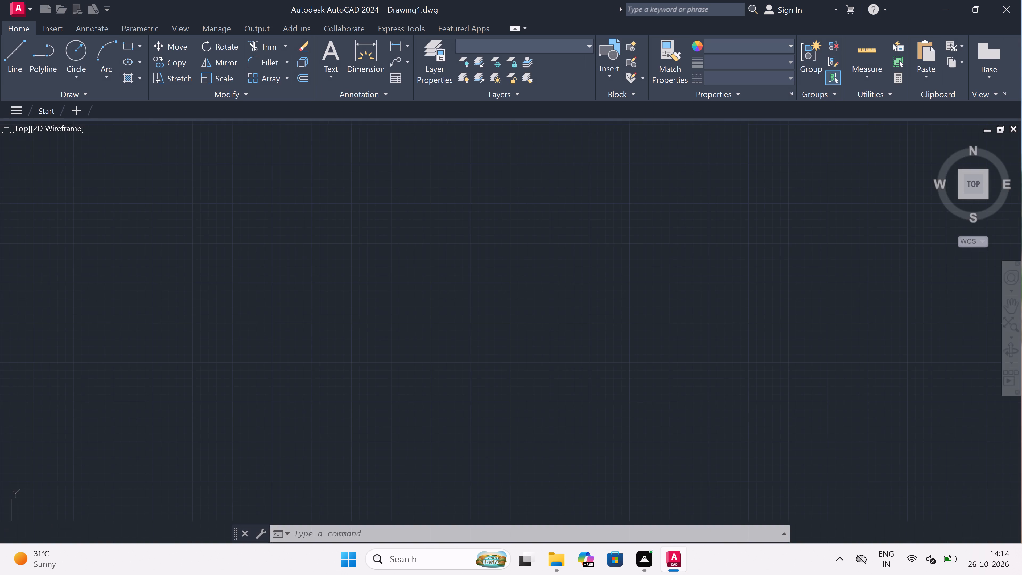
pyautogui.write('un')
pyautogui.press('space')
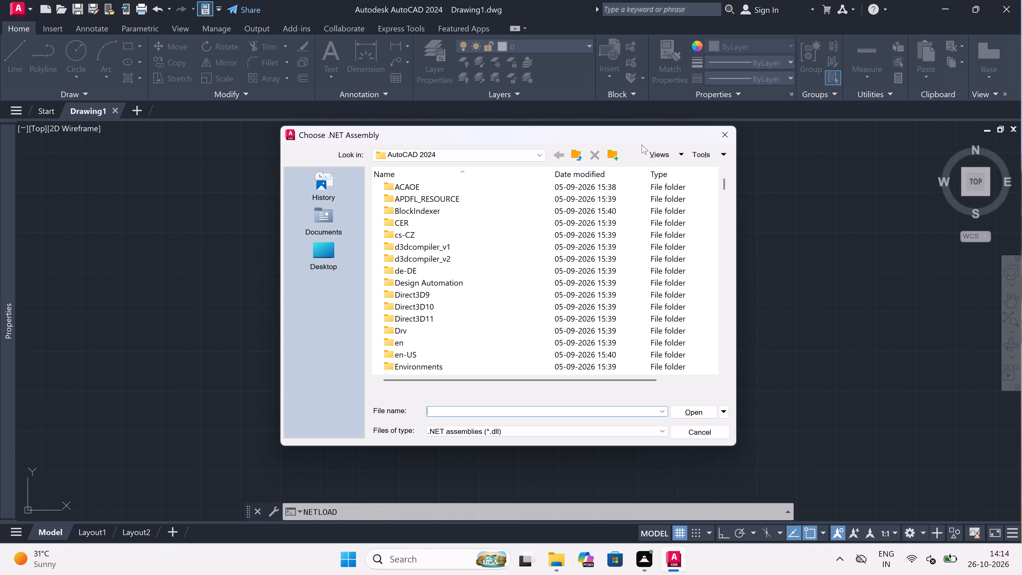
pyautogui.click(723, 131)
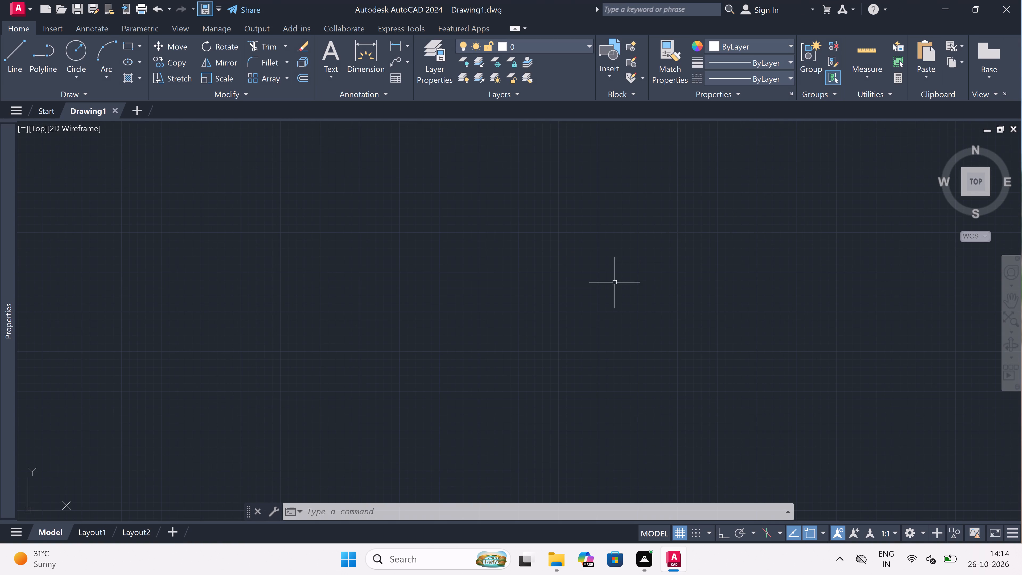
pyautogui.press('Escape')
# Set the drawing units to Engineering length with 0'-0" precision and an insertion scale of inches.
pyautogui.press('u')
pyautogui.write('n')
pyautogui.press('space')
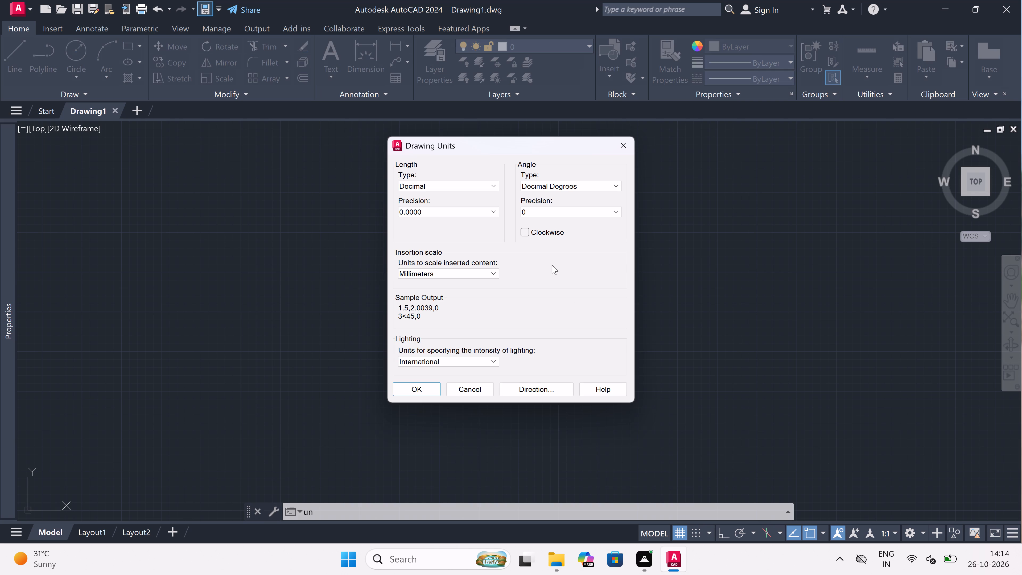
pyautogui.click(465, 190)
pyautogui.click(465, 215)
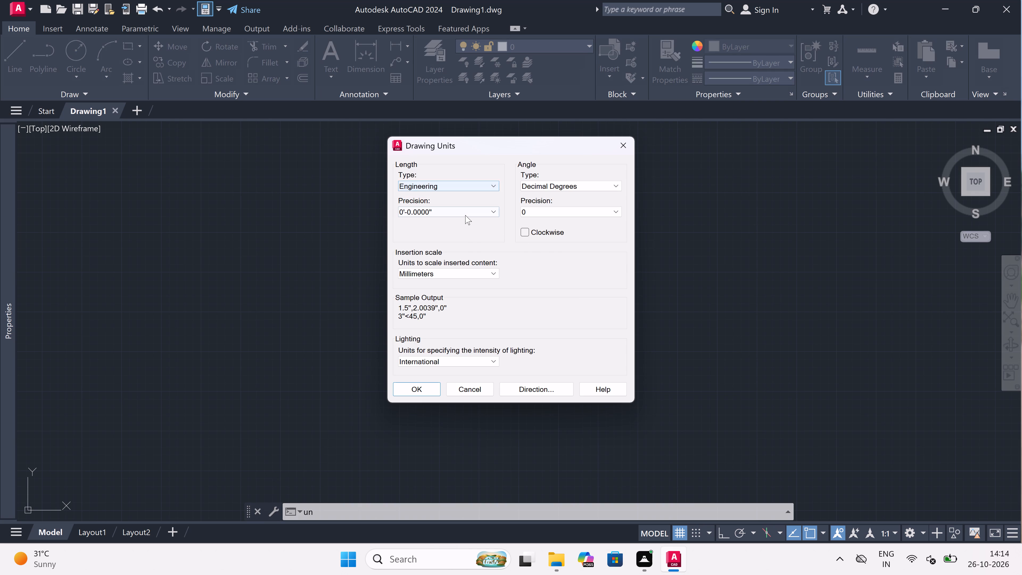
pyautogui.click(465, 215)
pyautogui.click(446, 225)
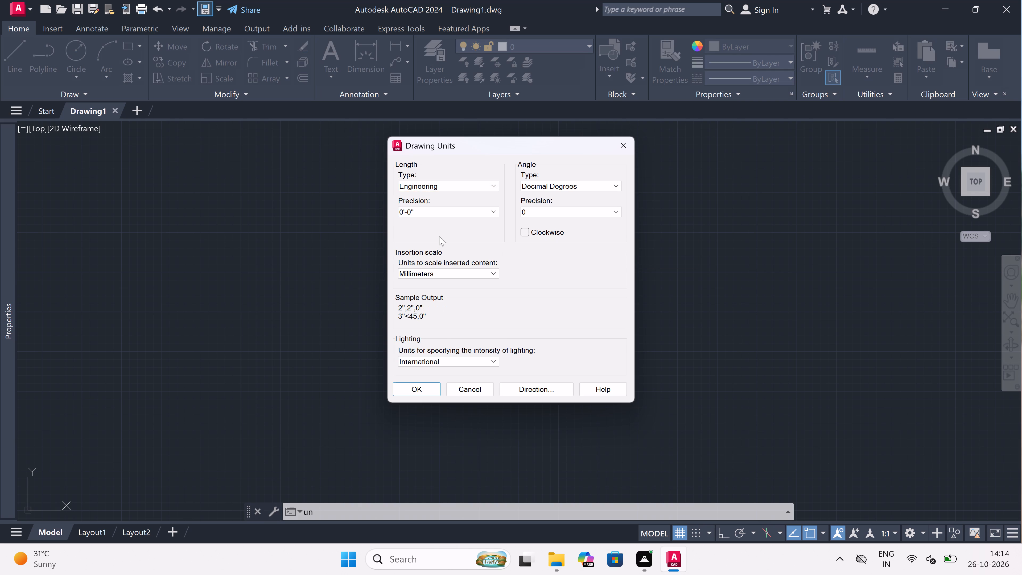
pyautogui.click(433, 273)
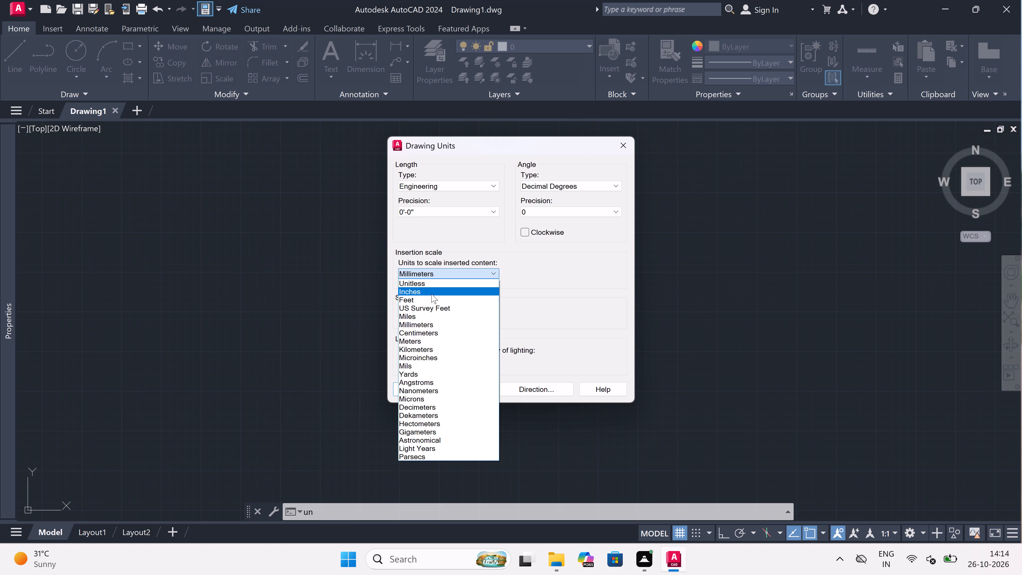
pyautogui.click(431, 293)
pyautogui.click(406, 392)
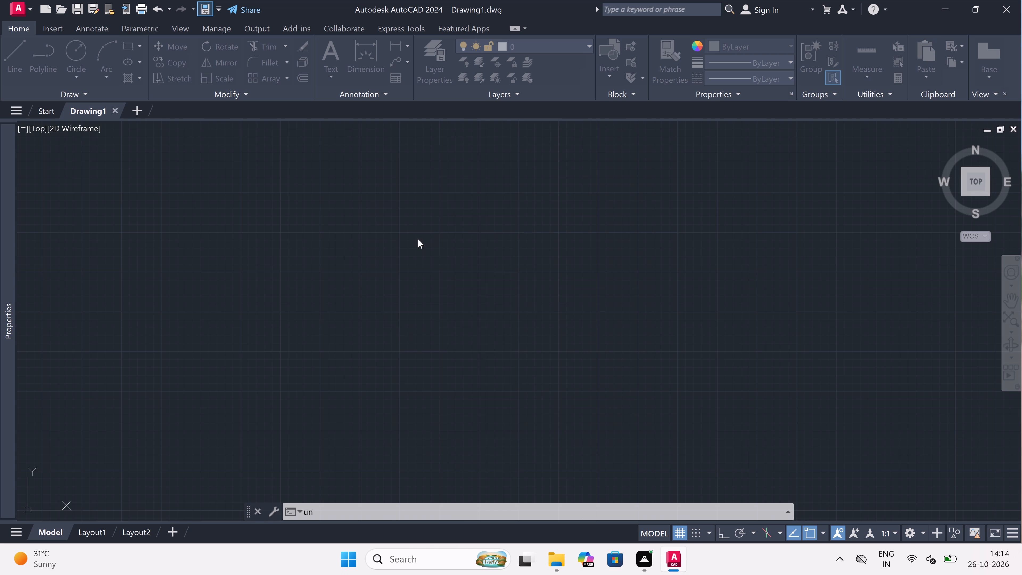
# Draw one horizontal and one vertical construction line through a common point, with Ortho on.
pyautogui.write('xl')
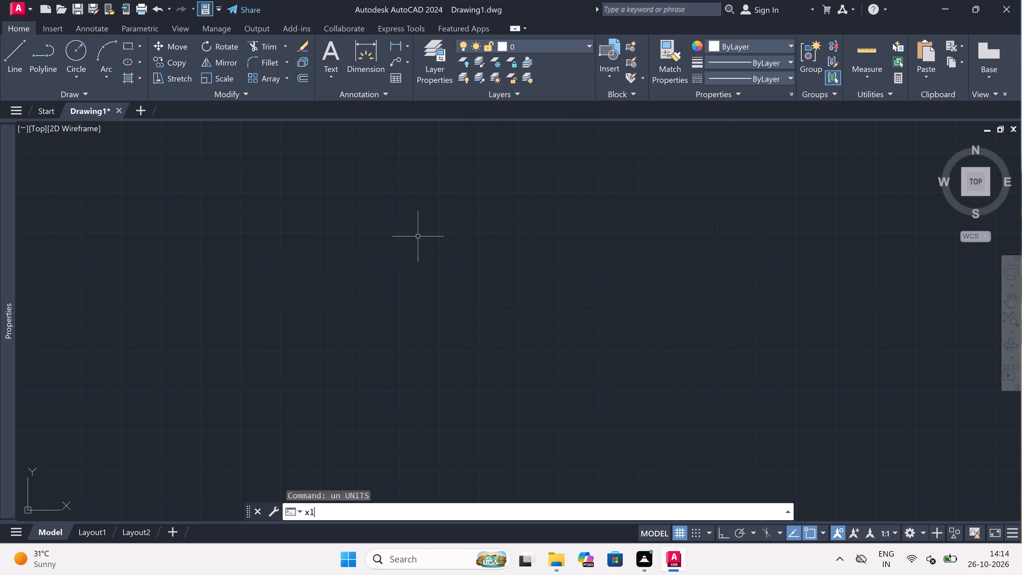
pyautogui.press('space')
pyautogui.moveTo(372, 199); pyautogui.dragTo(376, 199)
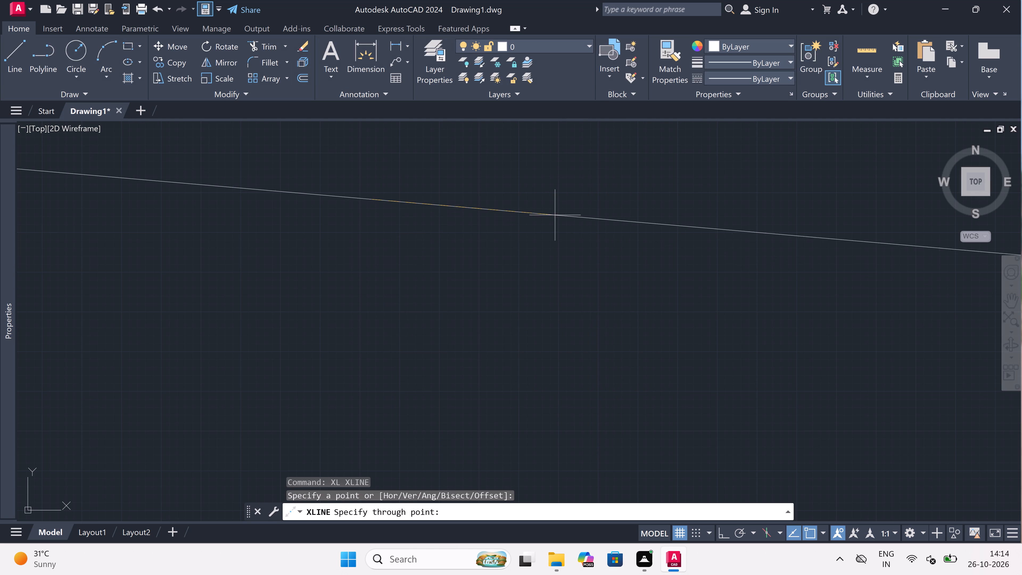
pyautogui.press('F8')
pyautogui.moveTo(434, 191); pyautogui.dragTo(434, 215)
pyautogui.click(421, 338)
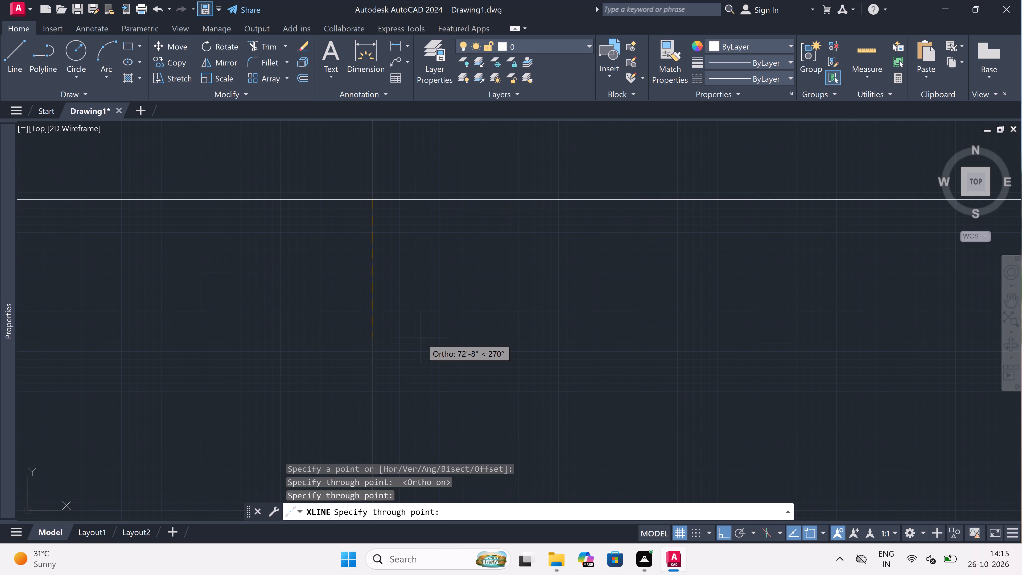
pyautogui.press('Escape')
# Trim the construction lines above and to the left of their intersection, leaving an upper-left corner.
pyautogui.write('tr')
pyautogui.press('space')
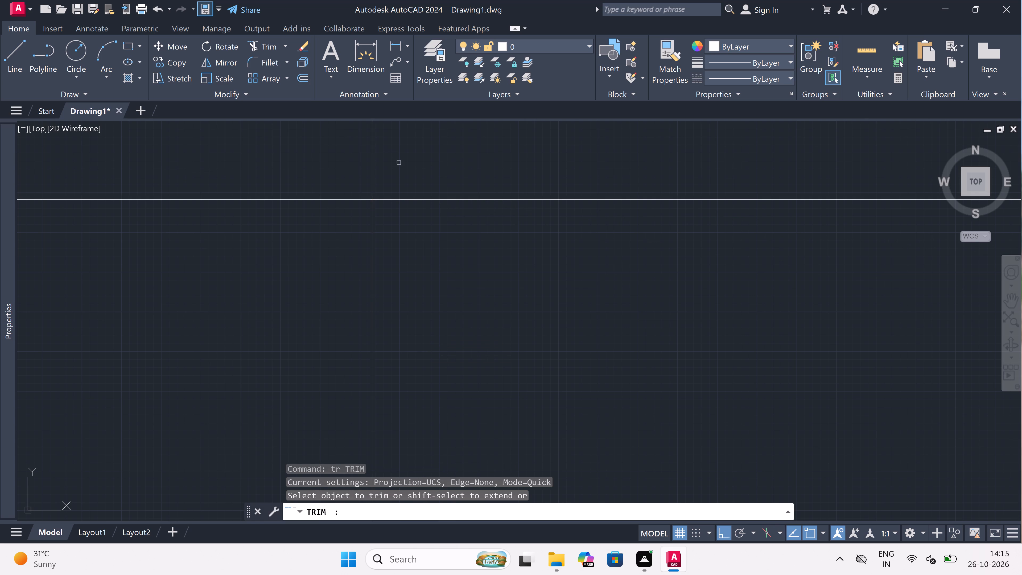
pyautogui.moveTo(395, 159); pyautogui.dragTo(374, 173)
pyautogui.click(223, 273)
pyautogui.press('Escape')
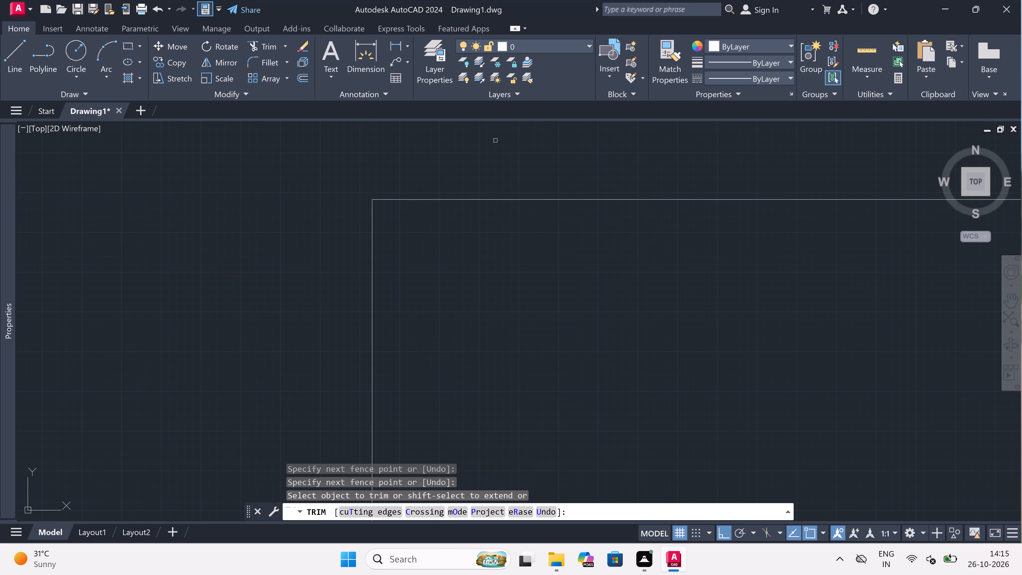
# Offset the top horizontal line and the left vertical line 9" inward to form the outer wall thickness.
pyautogui.scroll(3, 404, 199)
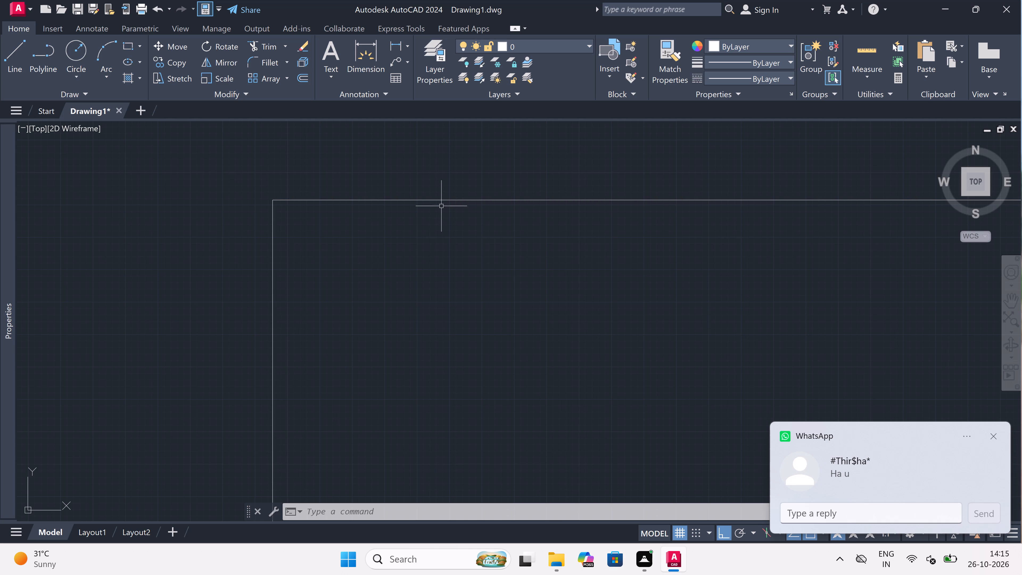
pyautogui.scroll(2, 441, 206)
pyautogui.scroll(-2, 441, 206)
pyautogui.press('o')
pyautogui.press('space')
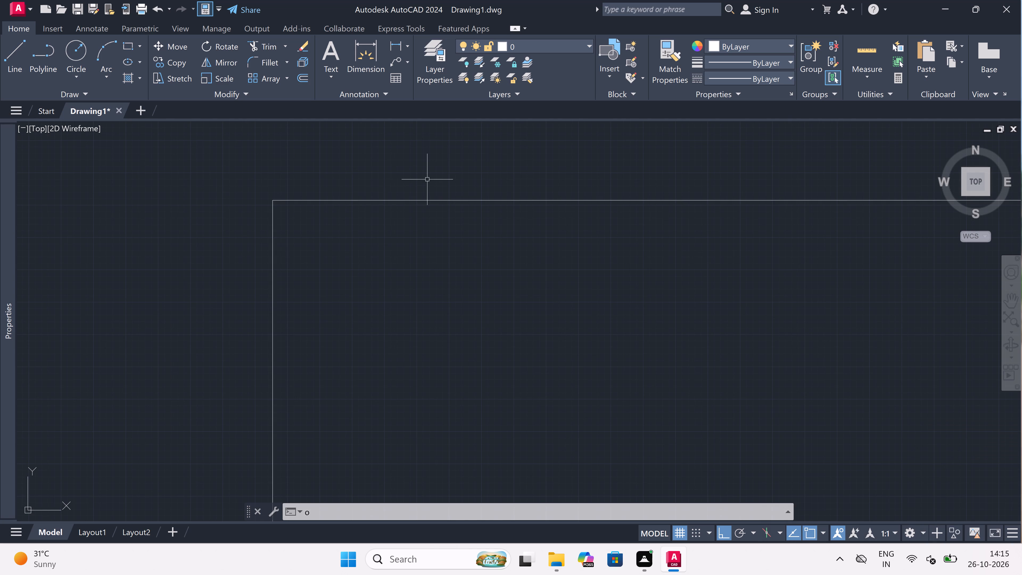
pyautogui.scroll(1, 345, 177)
pyautogui.moveTo(361, 215); pyautogui.dragTo(361, 224)
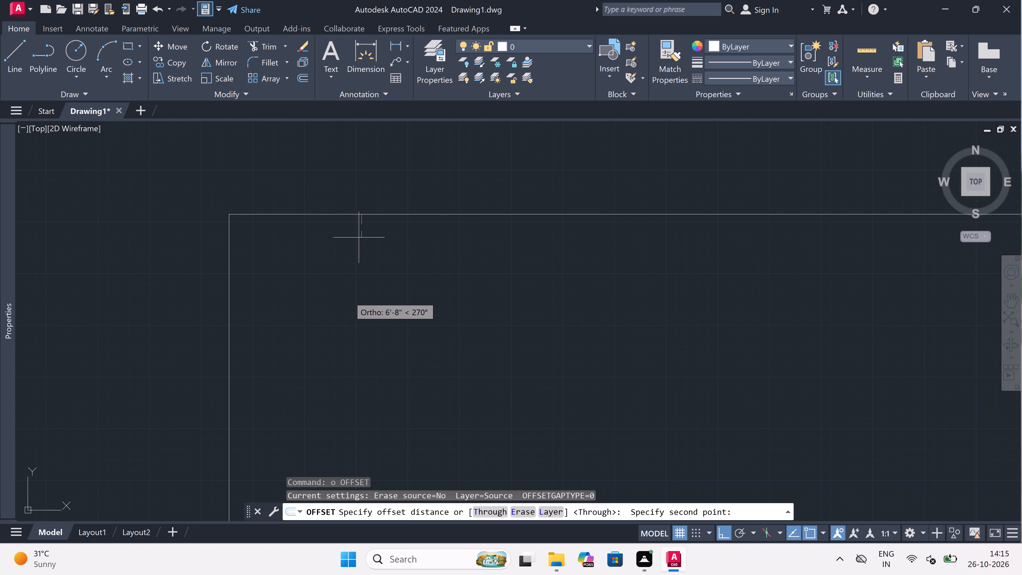
pyautogui.press('9')
pyautogui.press("'")
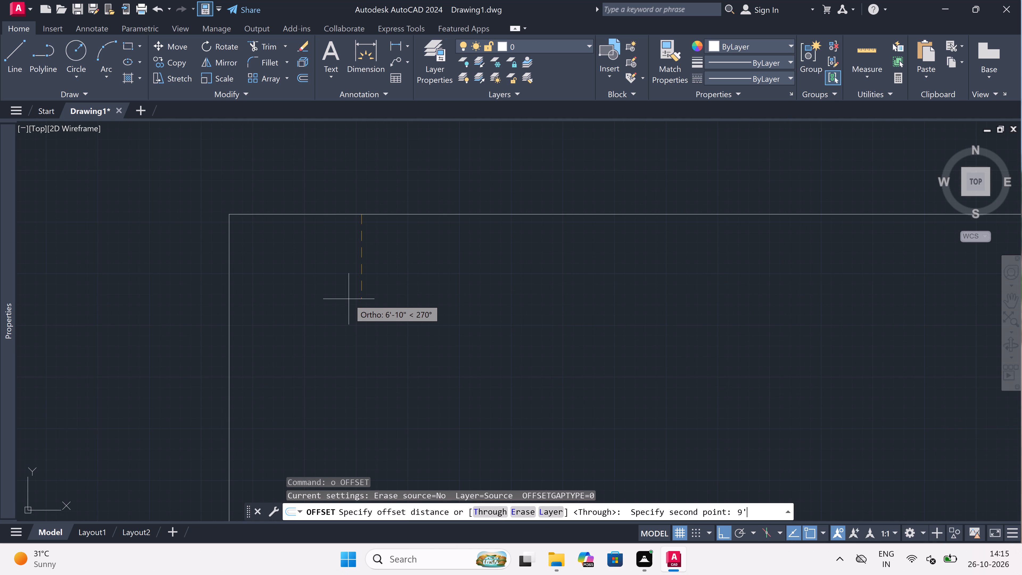
pyautogui.press('BackSpace')
pyautogui.press('BackSpace')
pyautogui.write('9"')
pyautogui.press('space')
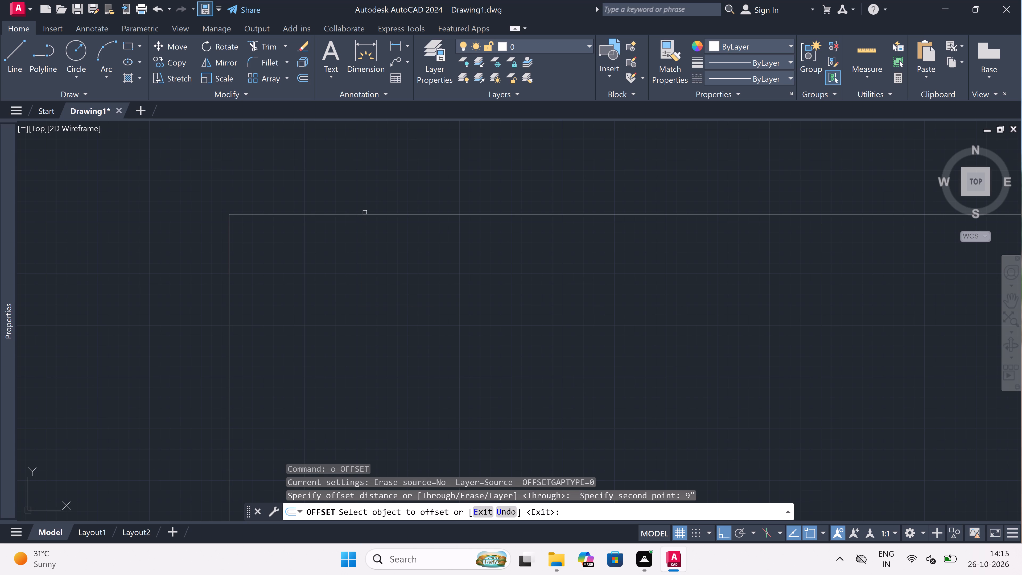
pyautogui.moveTo(363, 215); pyautogui.dragTo(362, 224)
pyautogui.click(352, 254)
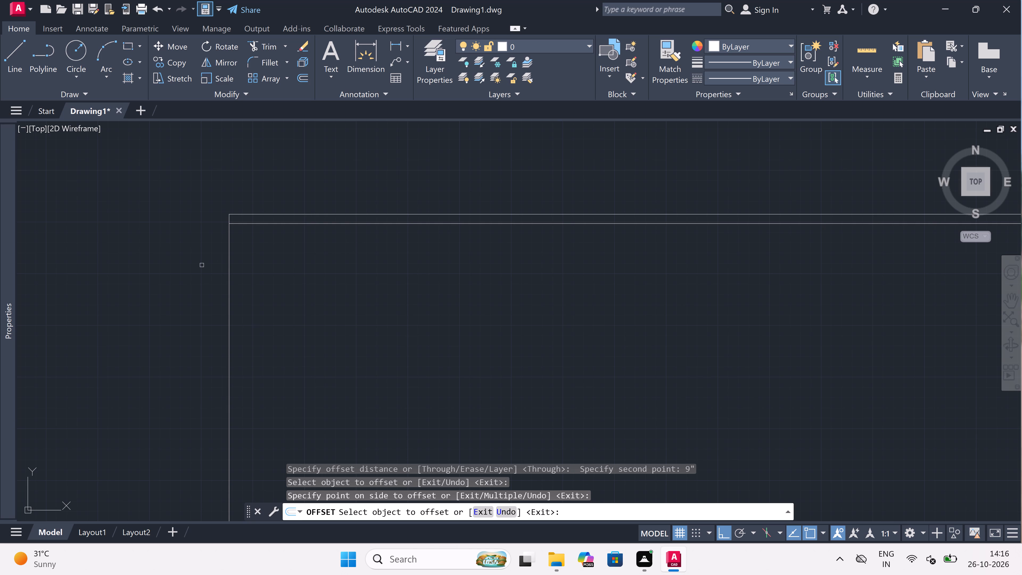
pyautogui.scroll(1, 189, 262)
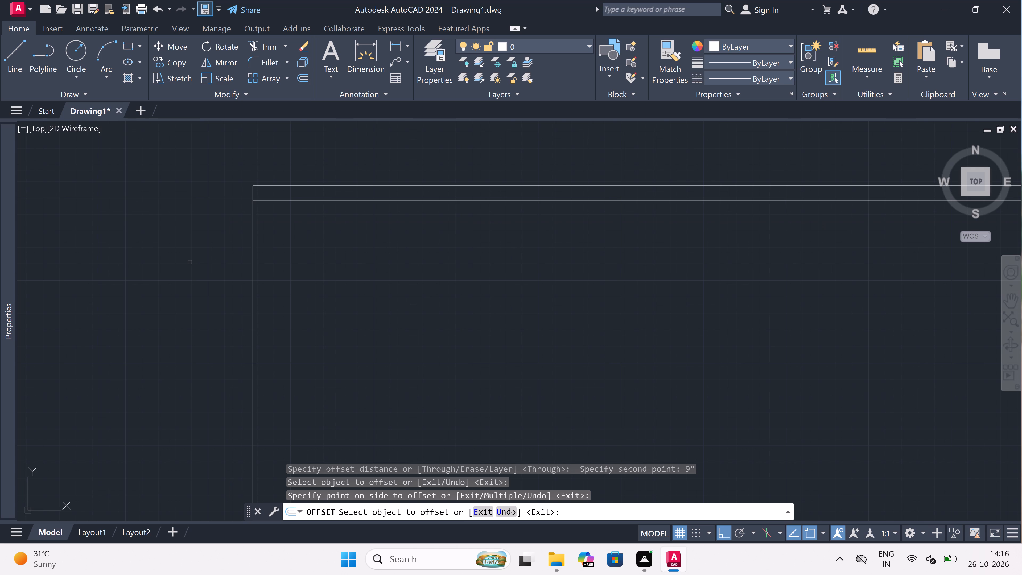
pyautogui.scroll(1, 256, 248)
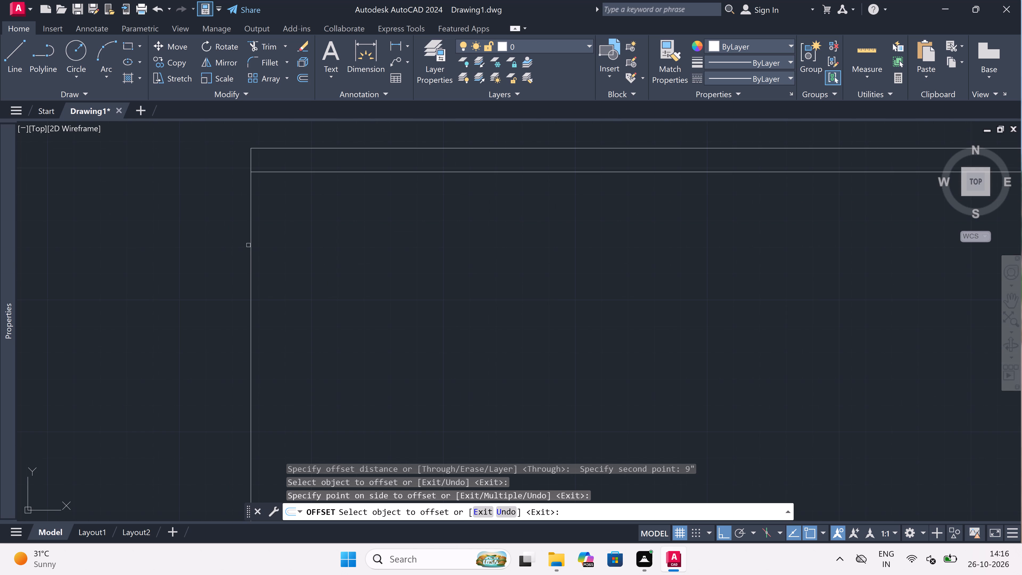
pyautogui.moveTo(250, 245); pyautogui.dragTo(276, 247)
pyautogui.click(334, 248)
pyautogui.press('Escape')
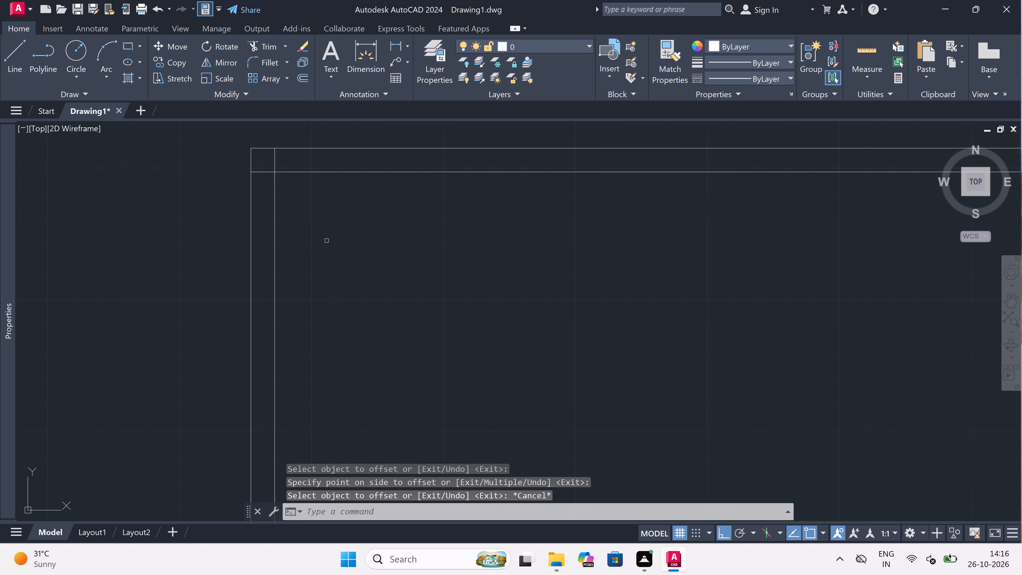
# Offset the inner line of the top wall 7'8" downward.
pyautogui.press('space')
pyautogui.moveTo(407, 170); pyautogui.dragTo(412, 198)
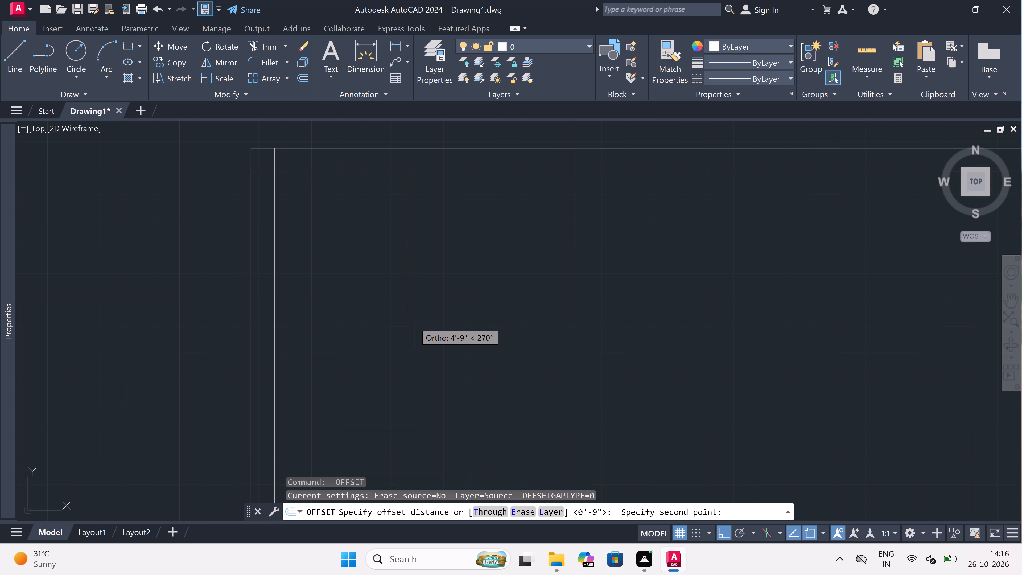
pyautogui.scroll(1, 414, 322)
pyautogui.scroll(-1, 414, 322)
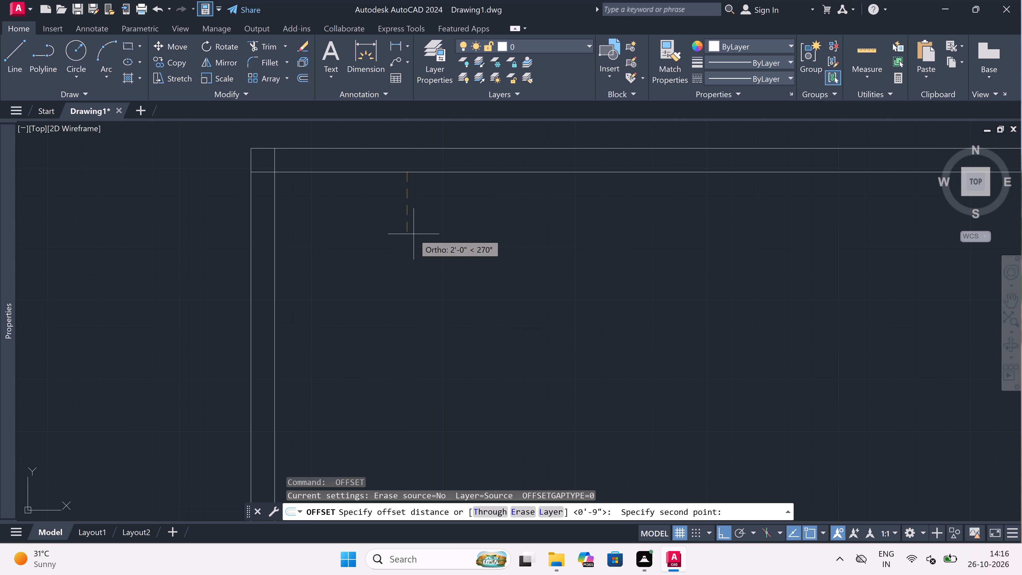
pyautogui.scroll(-1, 414, 234)
pyautogui.scroll(3, 399, 208)
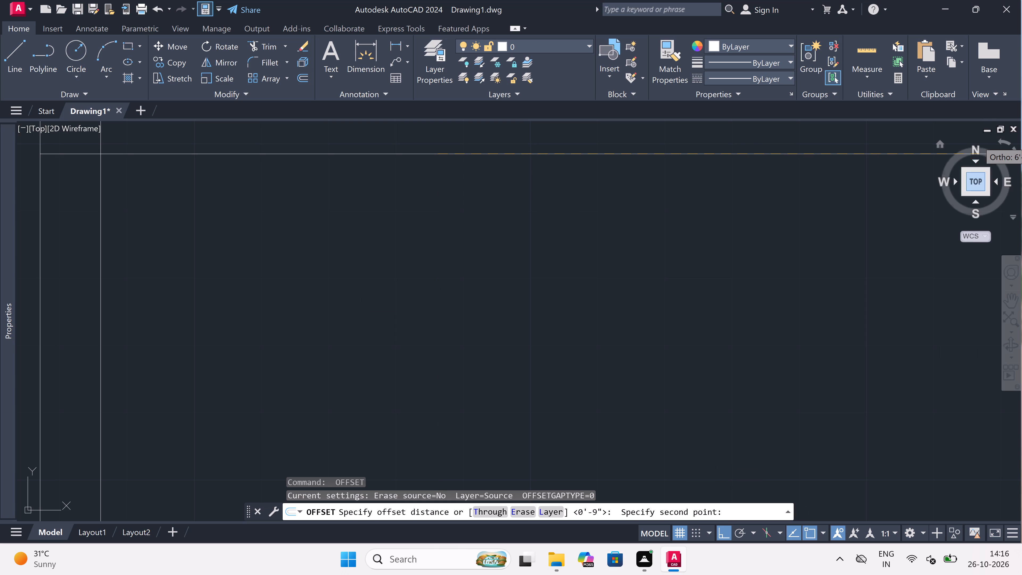
pyautogui.scroll(-3, 499, 241)
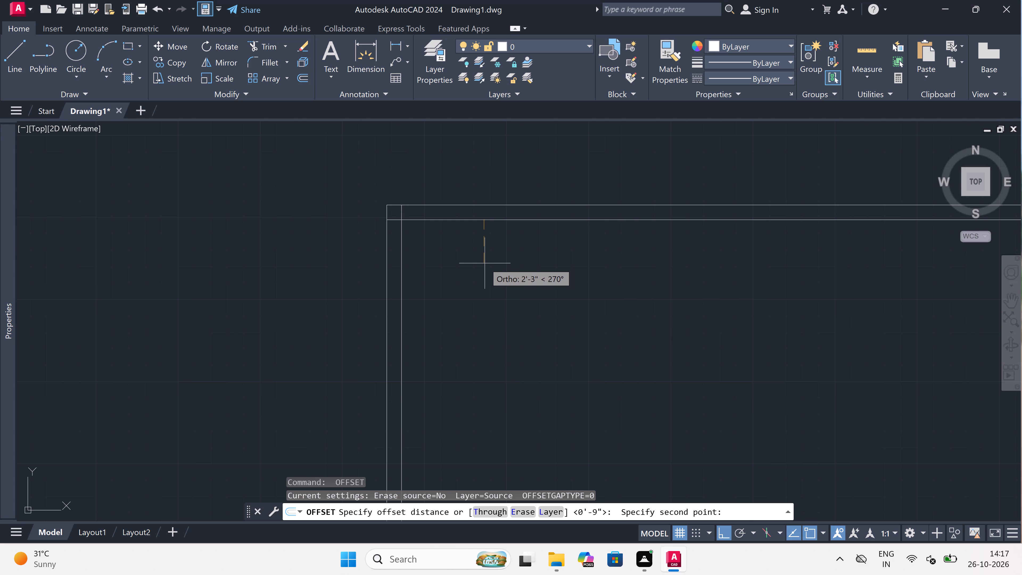
pyautogui.scroll(-2, 485, 263)
pyautogui.scroll(4, 485, 263)
pyautogui.scroll(-2, 485, 263)
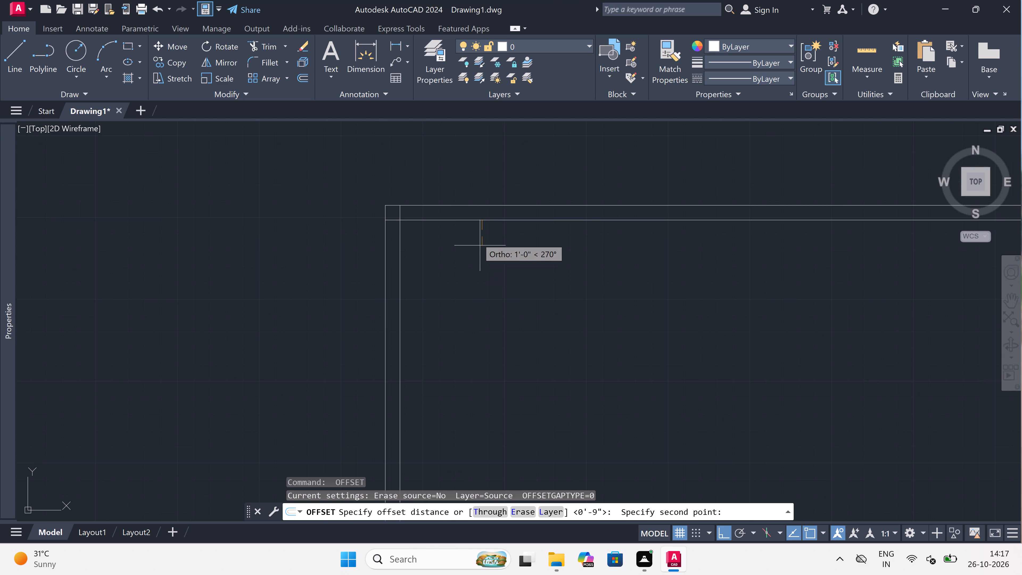
pyautogui.scroll(4, 476, 217)
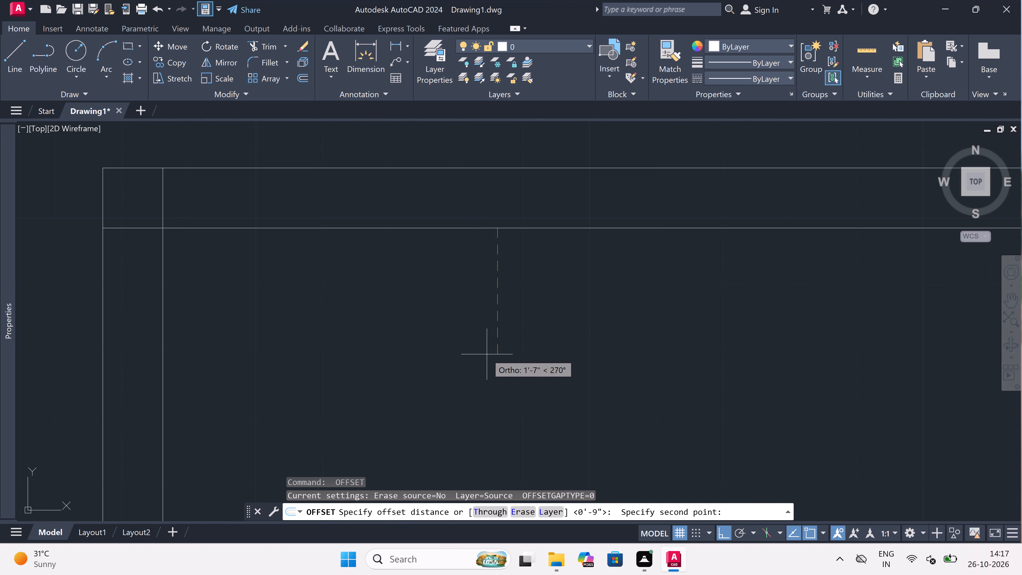
pyautogui.write("7'")
pyautogui.press('8')
pyautogui.write('"')
pyautogui.press('space')
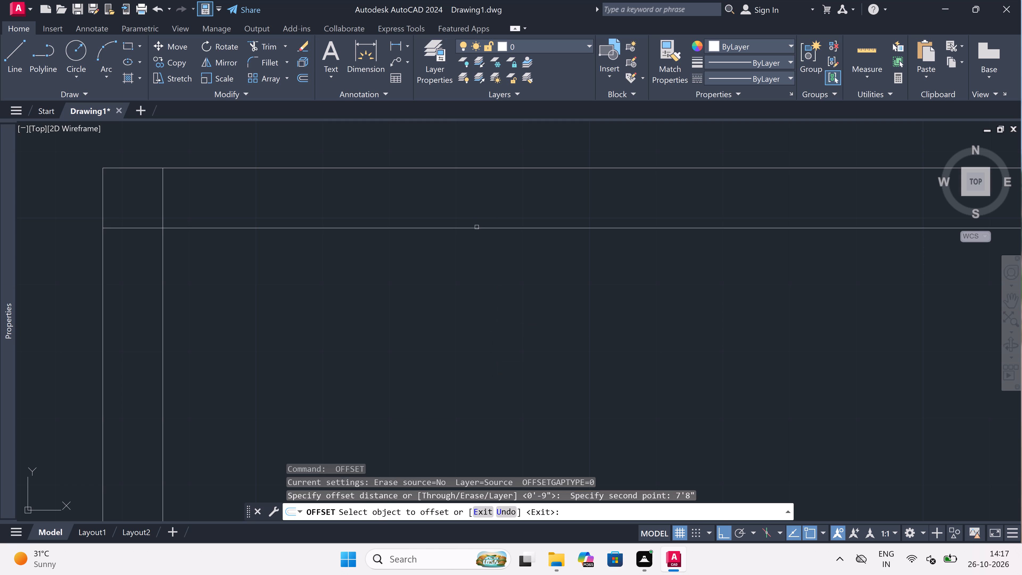
pyautogui.moveTo(475, 228); pyautogui.dragTo(479, 256)
pyautogui.click(477, 384)
pyautogui.scroll(-5, 477, 384)
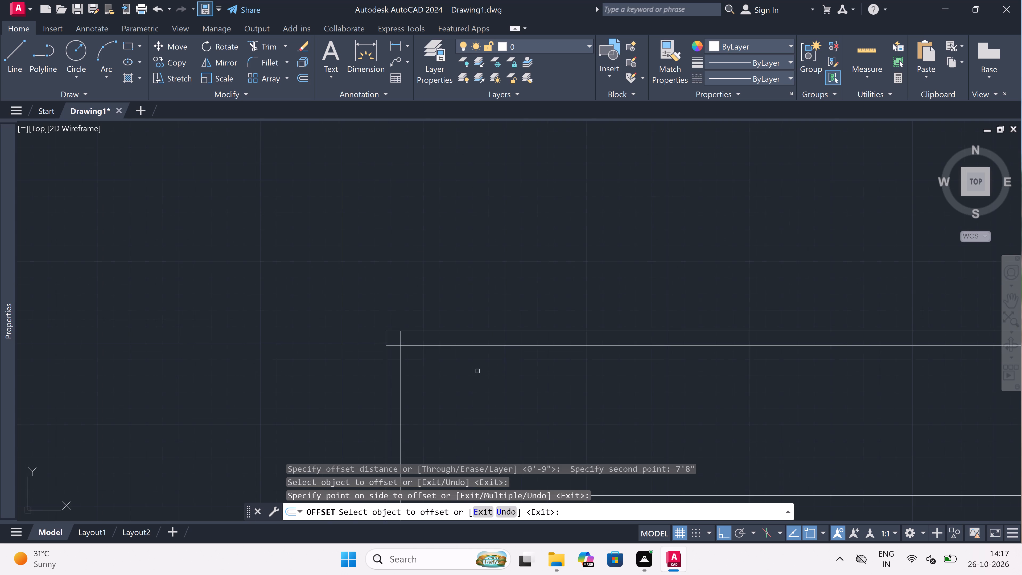
# Offset the lower horizontal line 4.5" downward to form the horizontal partition wall.
pyautogui.scroll(-4, 472, 355)
pyautogui.scroll(5, 473, 377)
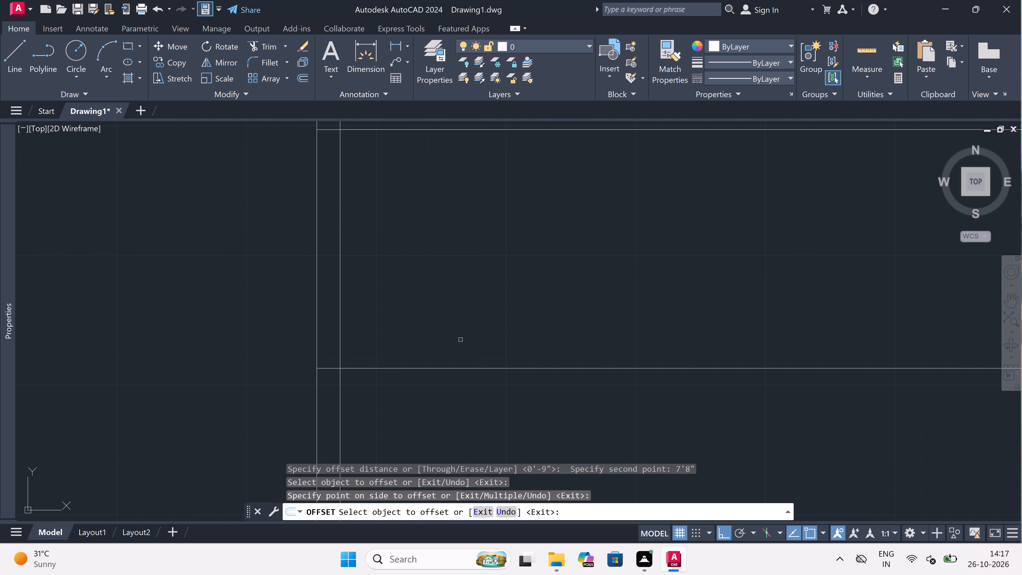
pyautogui.press('Escape')
pyautogui.press('space')
pyautogui.click(462, 365)
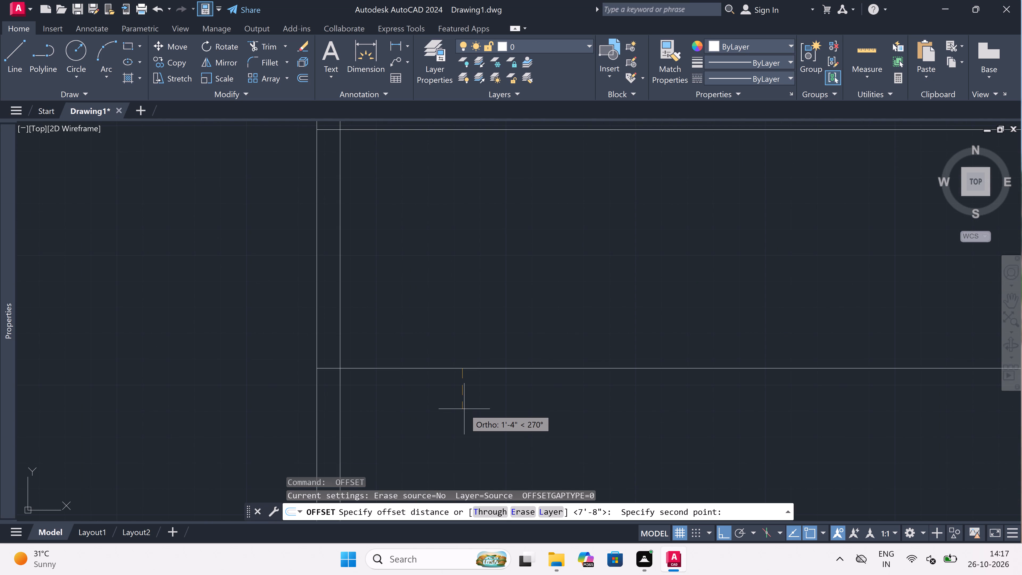
pyautogui.write('4.5"')
pyautogui.press('space')
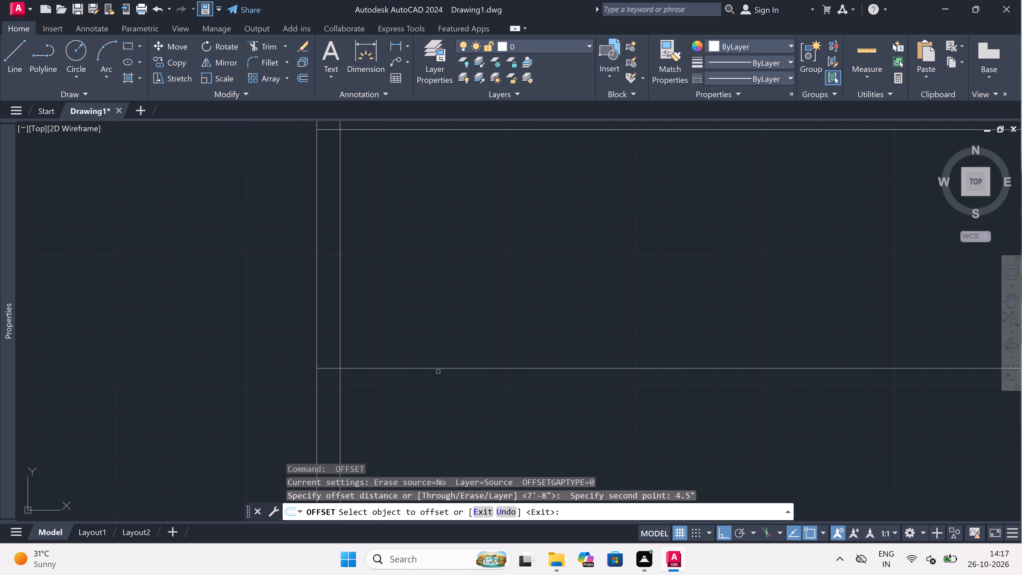
pyautogui.moveTo(430, 368); pyautogui.dragTo(414, 437)
pyautogui.click(408, 448)
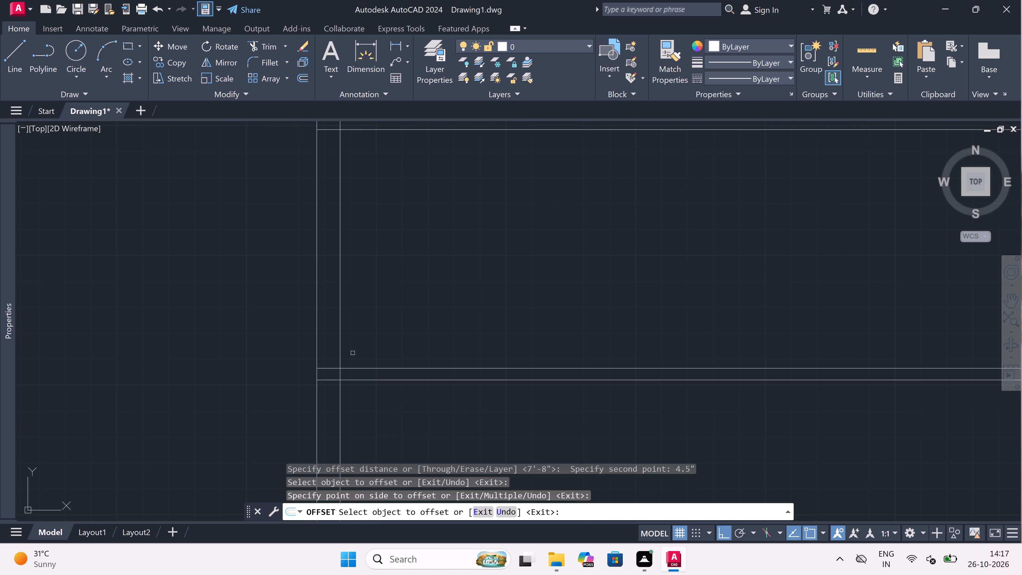
pyautogui.press('Escape')
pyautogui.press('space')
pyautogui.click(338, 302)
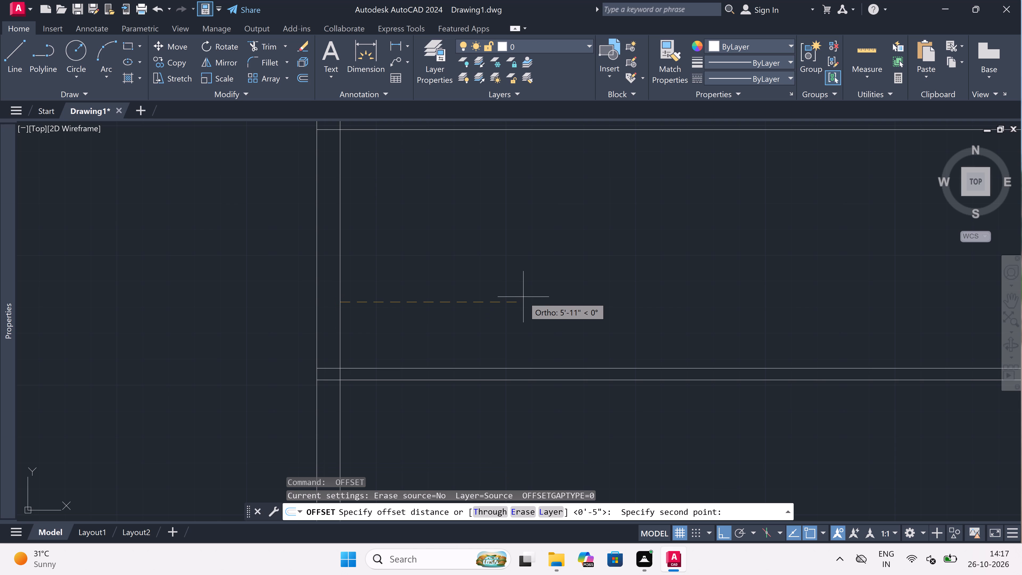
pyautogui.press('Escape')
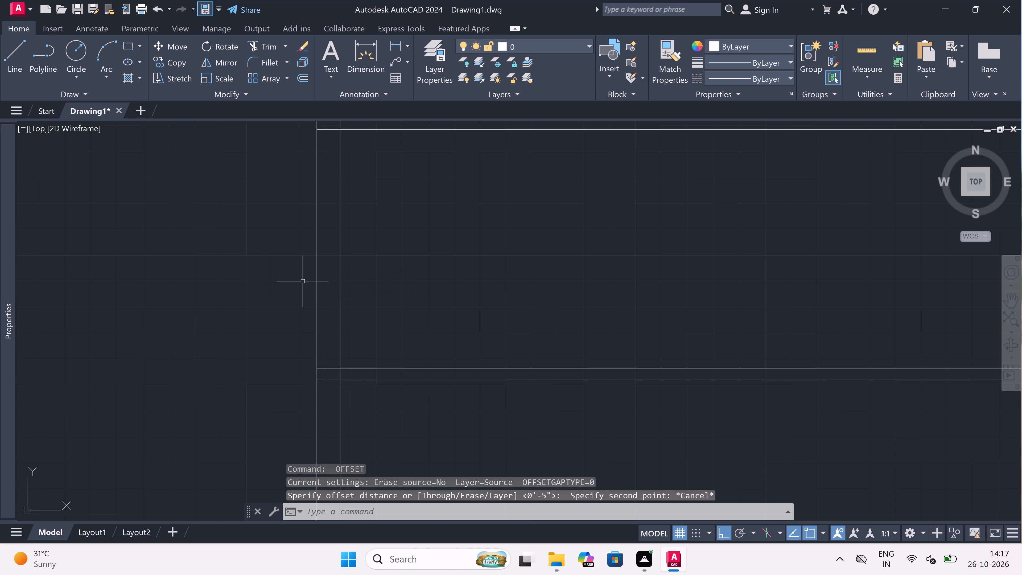
# Offset the outermost left vertical line 3' to the right.
pyautogui.press('space')
pyautogui.moveTo(314, 291); pyautogui.dragTo(372, 297)
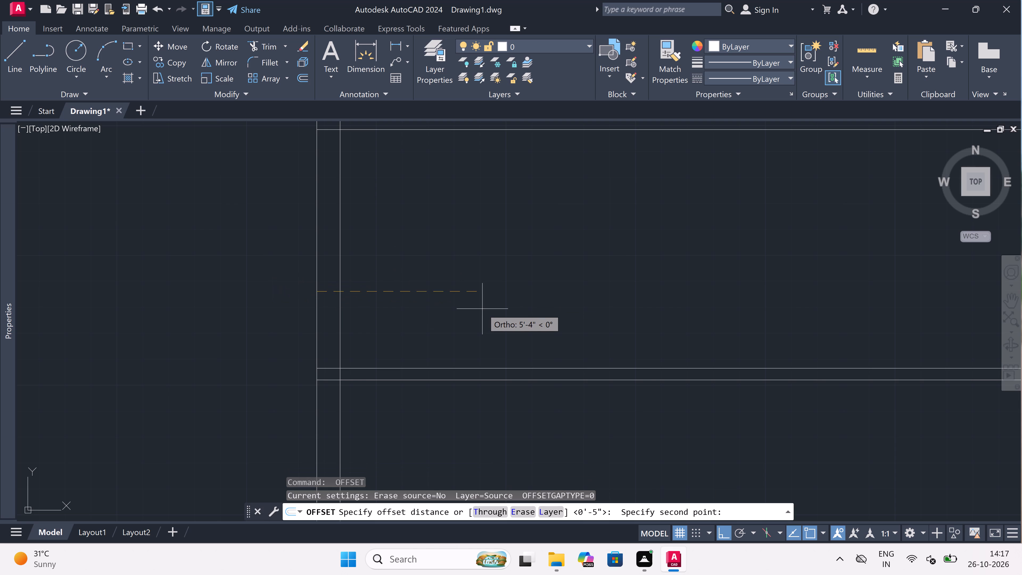
pyautogui.write("3'")
pyautogui.press('space')
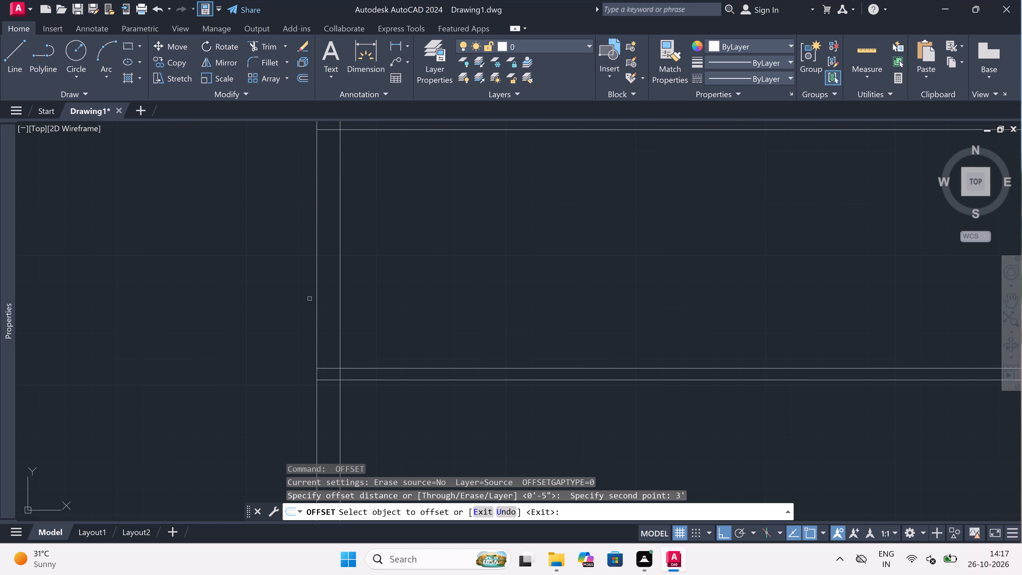
pyautogui.moveTo(318, 293); pyautogui.dragTo(338, 293)
pyautogui.click(465, 281)
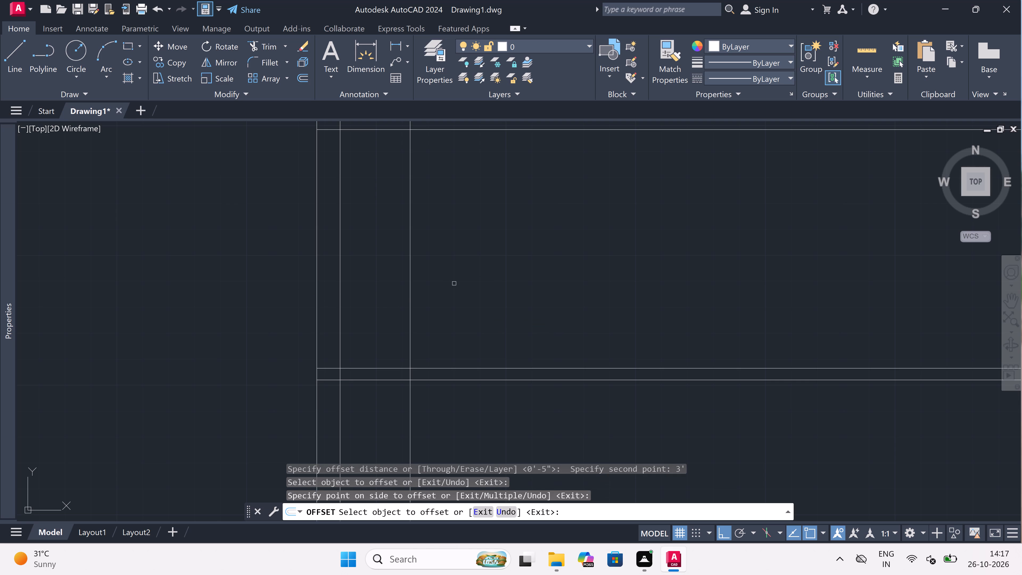
pyautogui.press('Escape')
# Offset the new vertical line 9" to the right to give the inner vertical wall its thickness.
pyautogui.press('space')
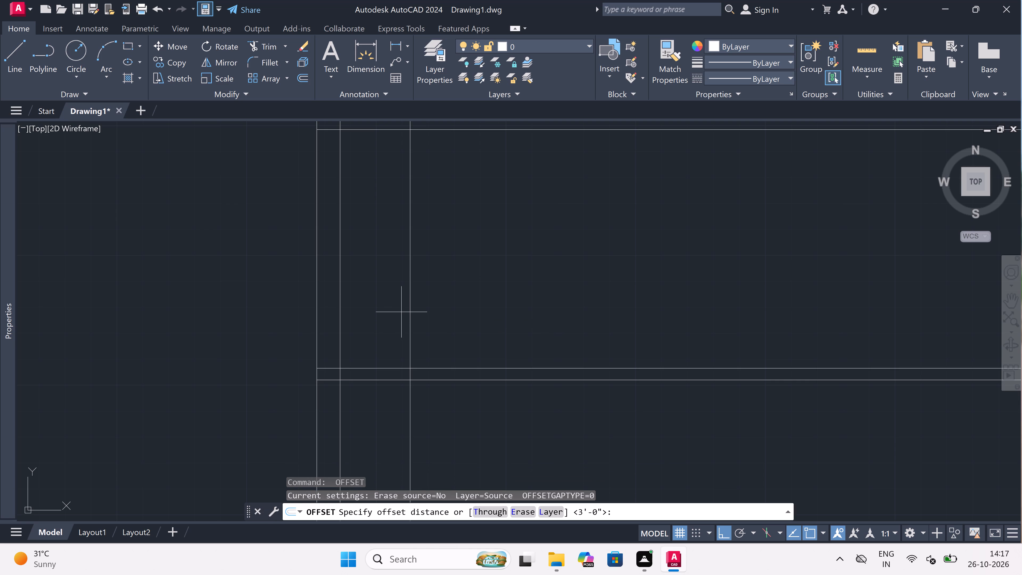
pyautogui.click(409, 311)
pyautogui.press('0')
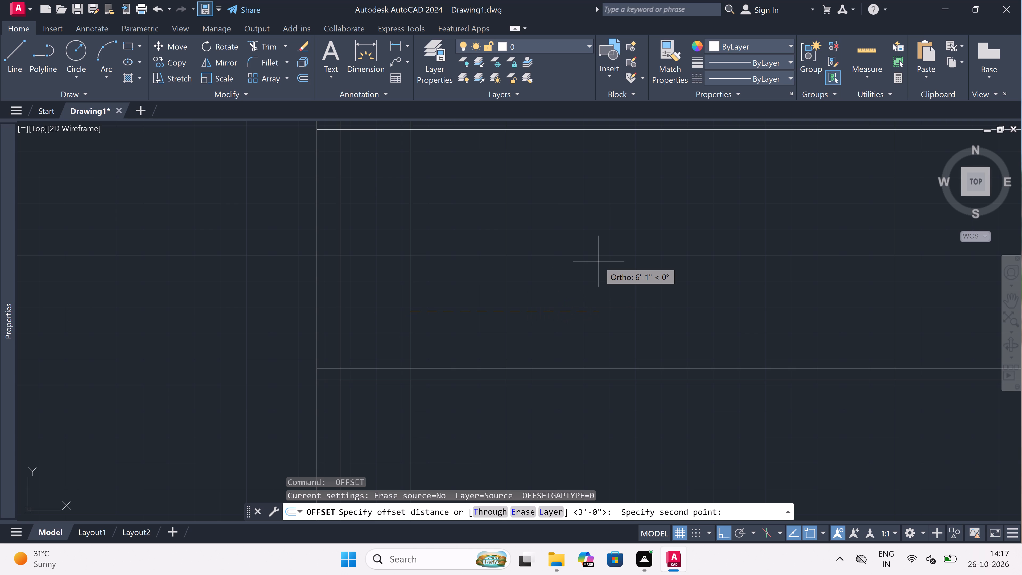
pyautogui.press('BackSpace')
pyautogui.press('9')
pyautogui.hotkey('shift', '"')
pyautogui.press('space')
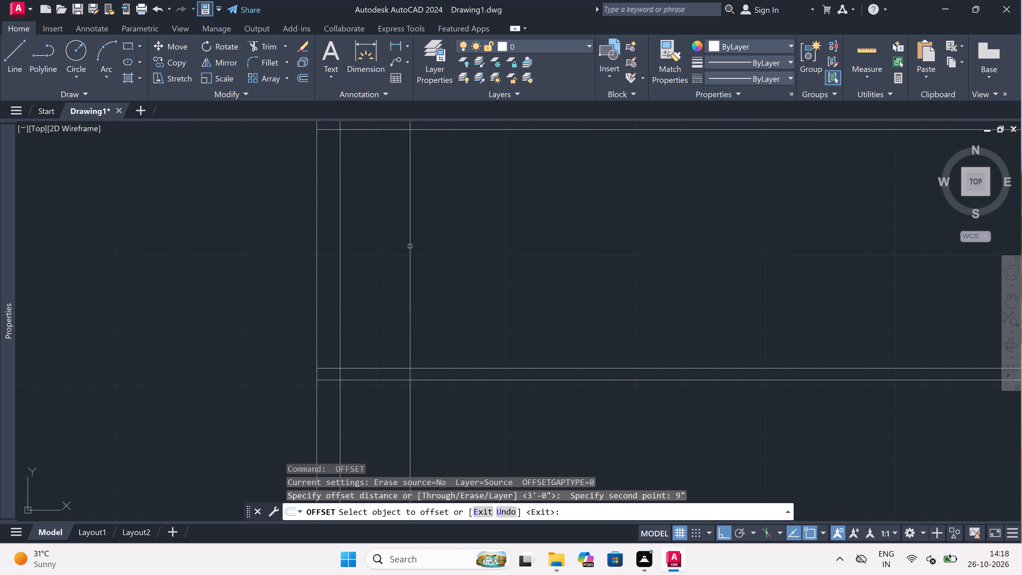
pyautogui.moveTo(410, 246); pyautogui.dragTo(448, 251)
pyautogui.click(448, 251)
pyautogui.scroll(-4, 443, 248)
pyautogui.scroll(4, 442, 239)
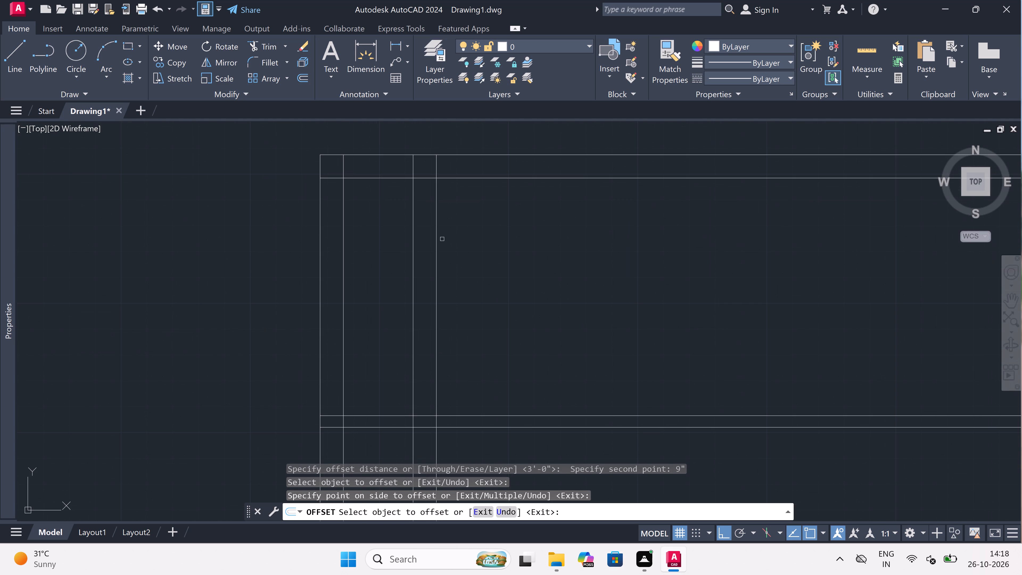
pyautogui.press('Escape')
# Trim the inner top and left wall lines out of the 3' strip and clean the room's upper-left corner at the 9" wall.
pyautogui.write('tr')
pyautogui.press('space')
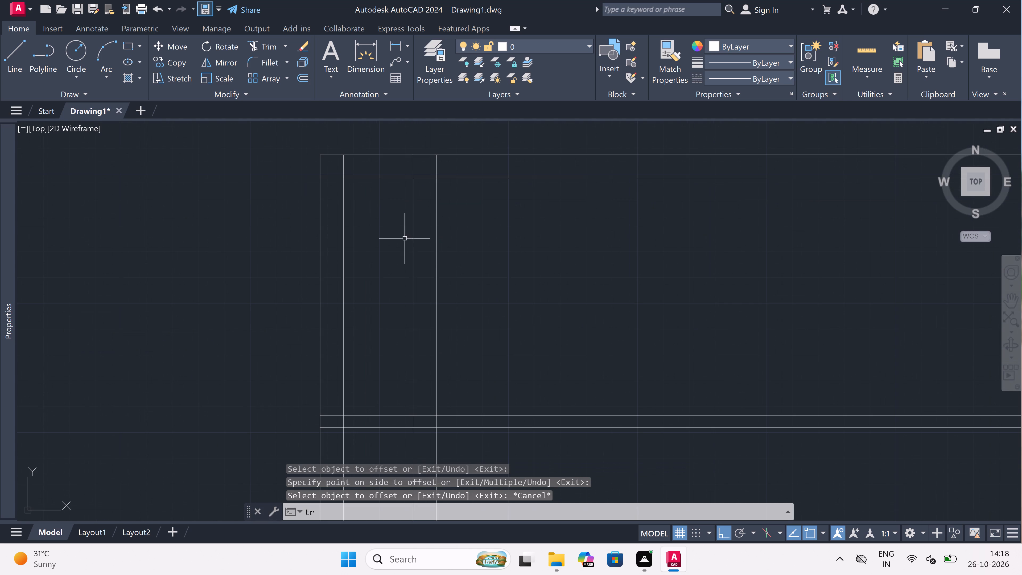
pyautogui.click(336, 261)
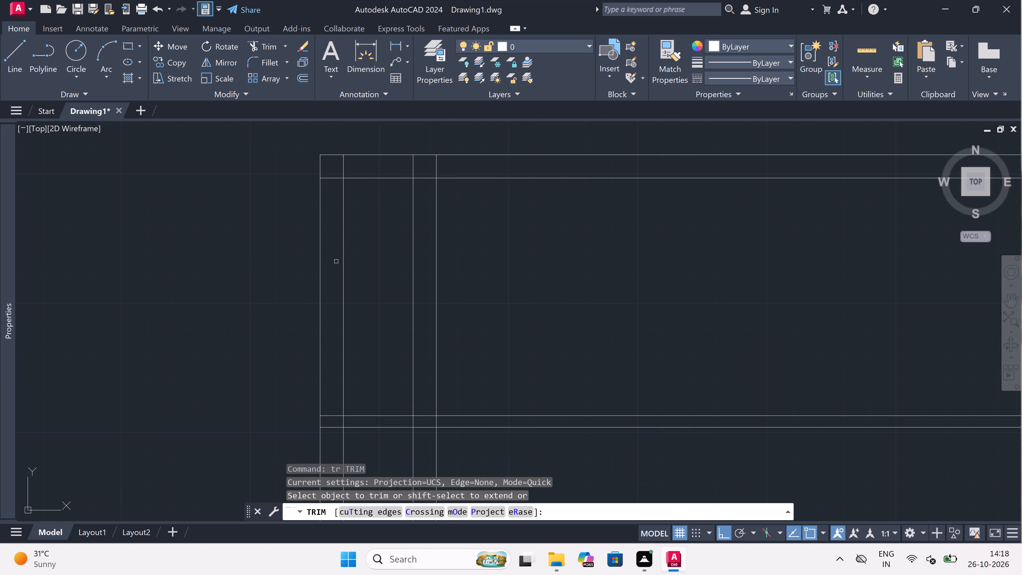
pyautogui.click(368, 174)
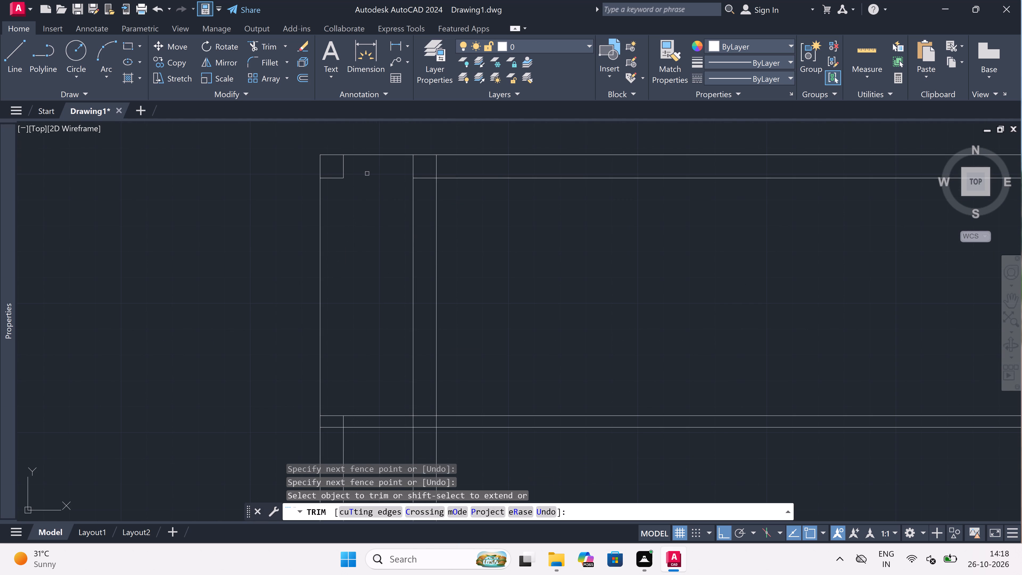
pyautogui.click(347, 171)
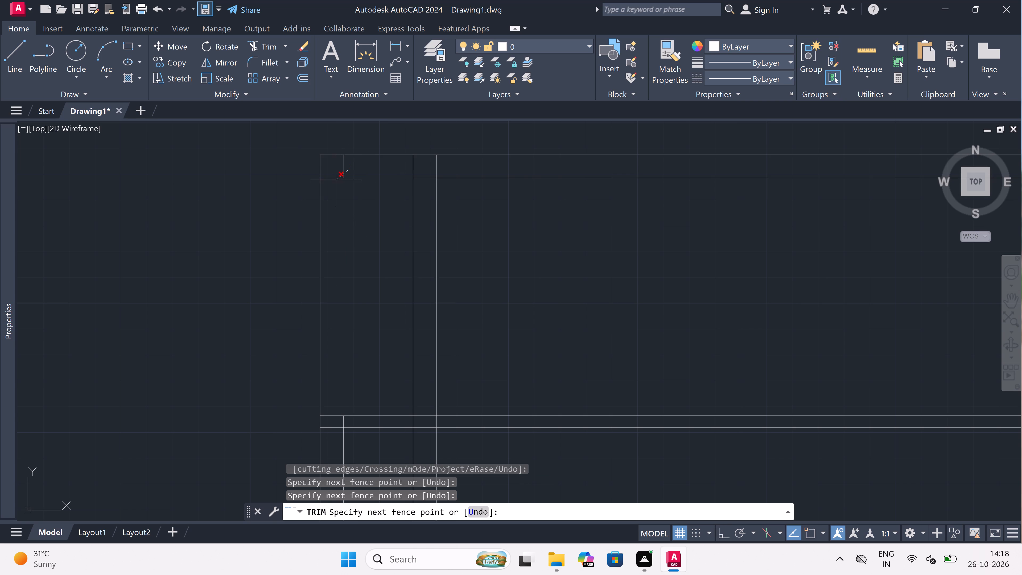
pyautogui.click(336, 180)
pyautogui.click(435, 166)
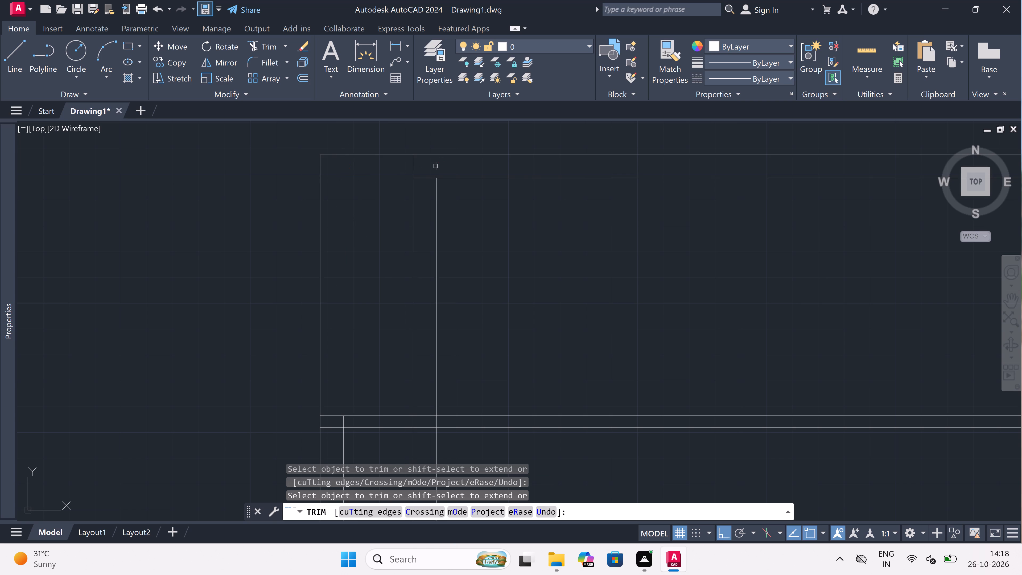
pyautogui.click(426, 175)
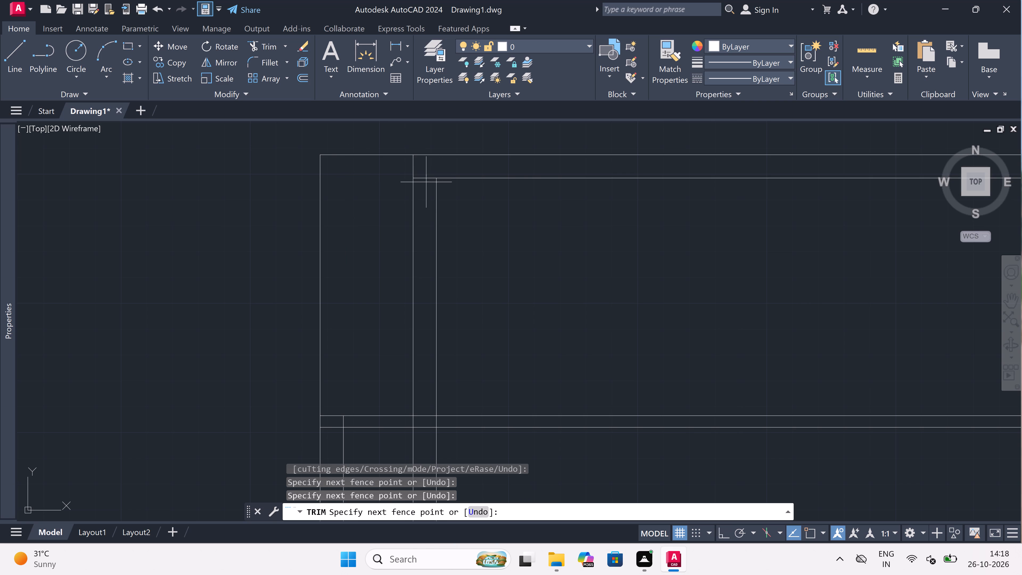
pyautogui.click(428, 209)
# Trim both lines of the 9" inner vertical wall below the horizontal partition.
pyautogui.scroll(-2, 428, 209)
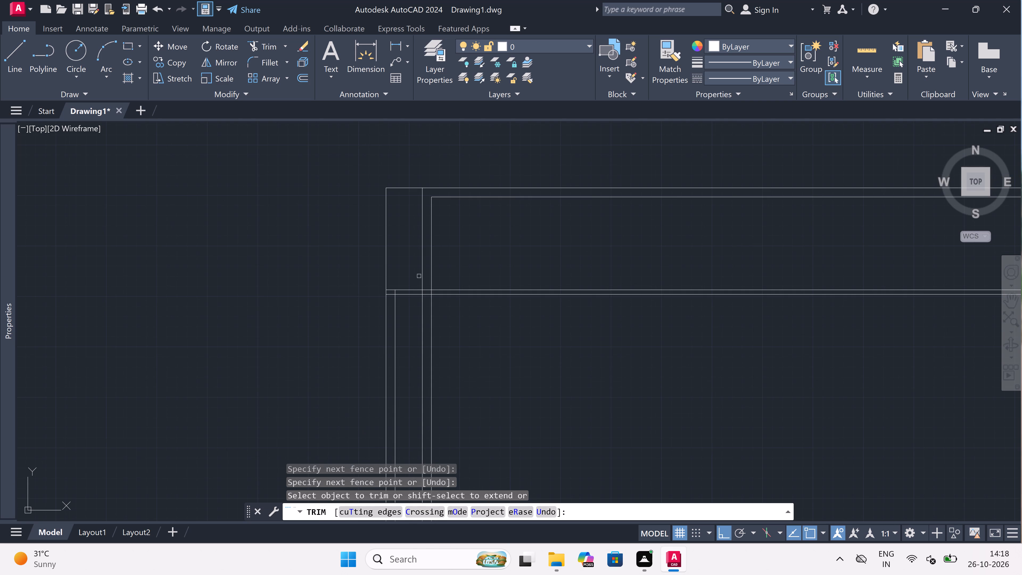
pyautogui.scroll(2, 424, 306)
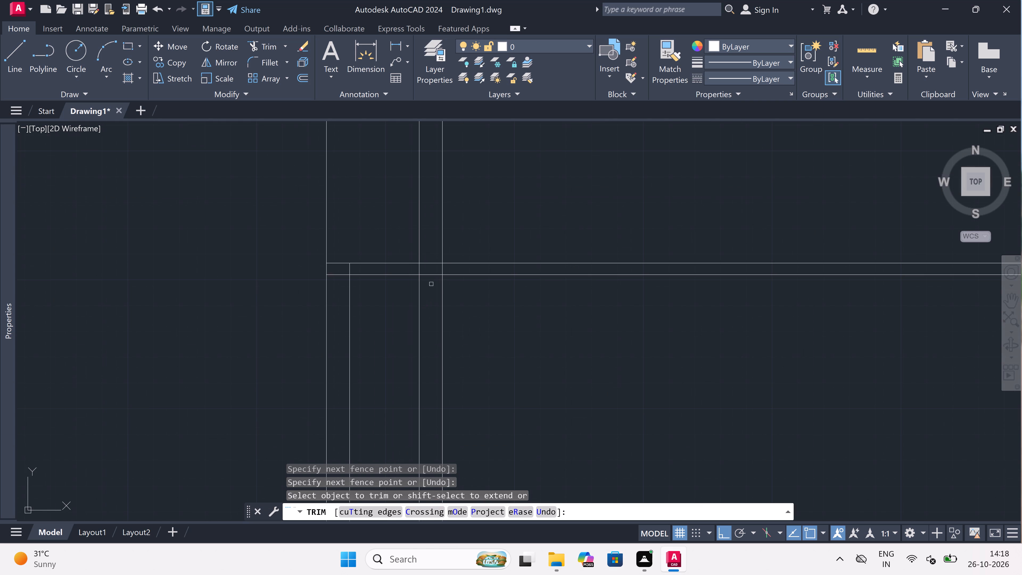
pyautogui.scroll(2, 444, 257)
pyautogui.click(445, 331)
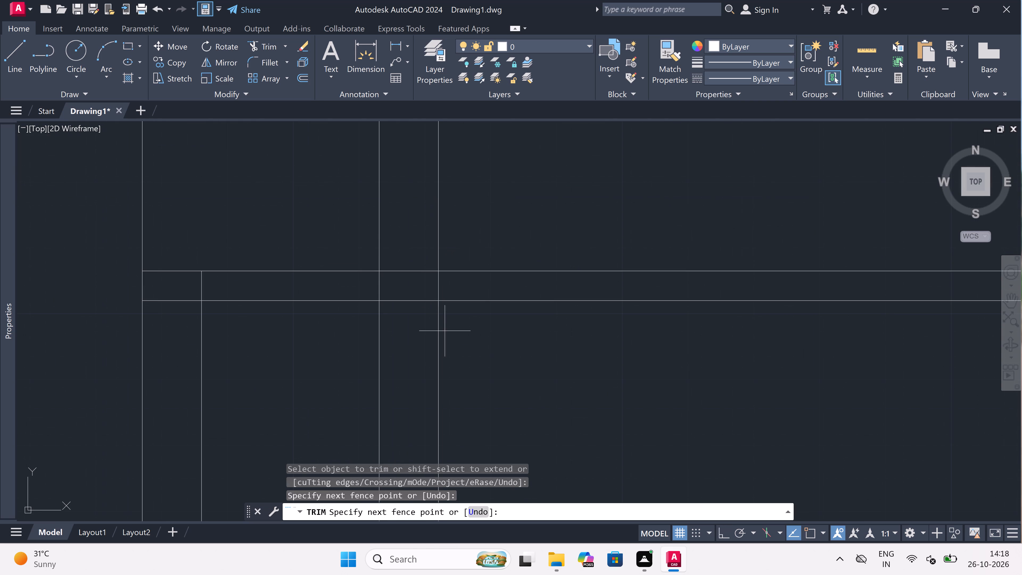
pyautogui.click(382, 335)
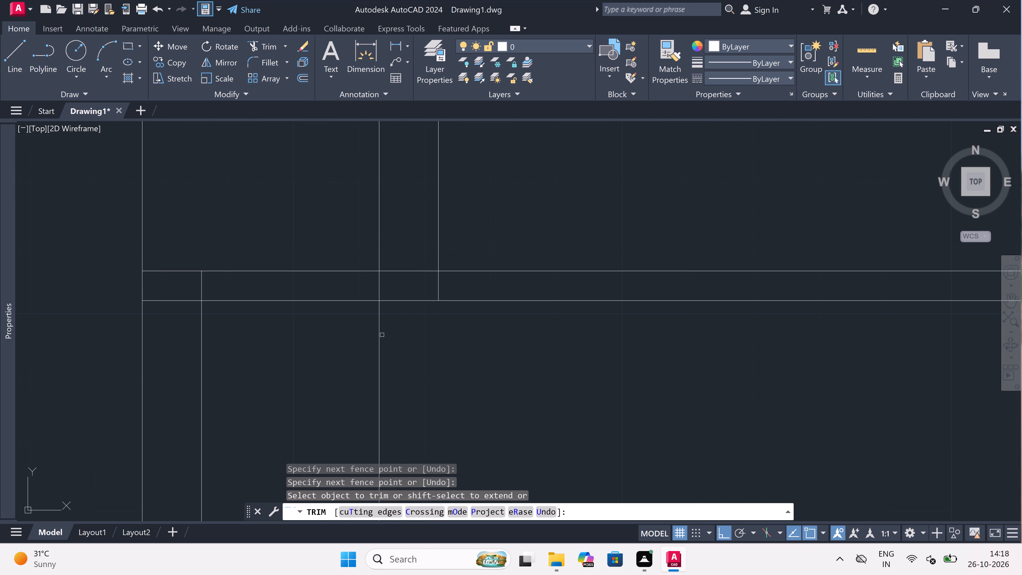
pyautogui.click(376, 334)
pyautogui.click(405, 332)
# Trim the leftover segments inside the 4.5" partition where it meets the inner vertical wall and the left outer wall.
pyautogui.moveTo(419, 260); pyautogui.dragTo(417, 265)
pyautogui.click(407, 286)
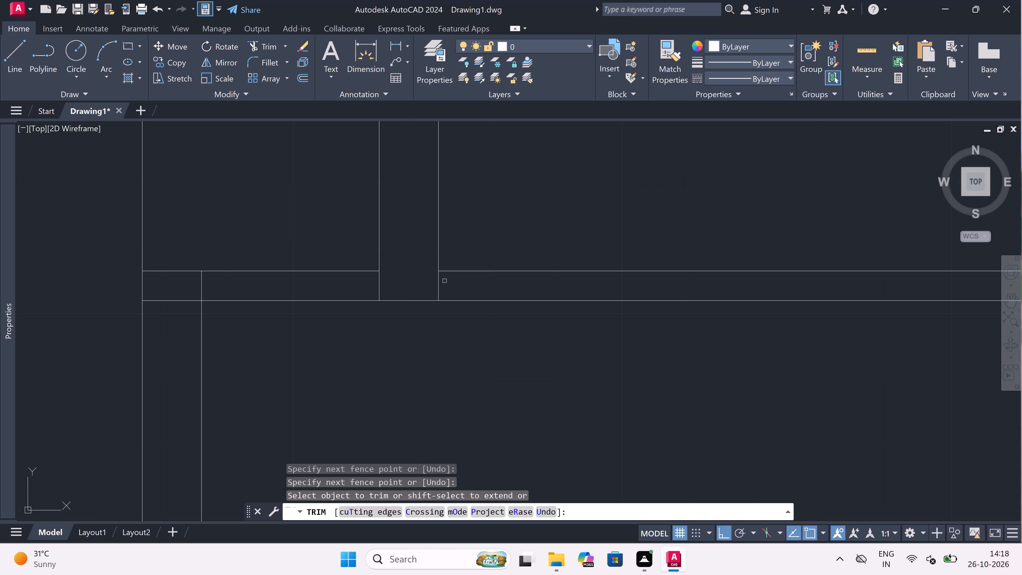
pyautogui.click(446, 282)
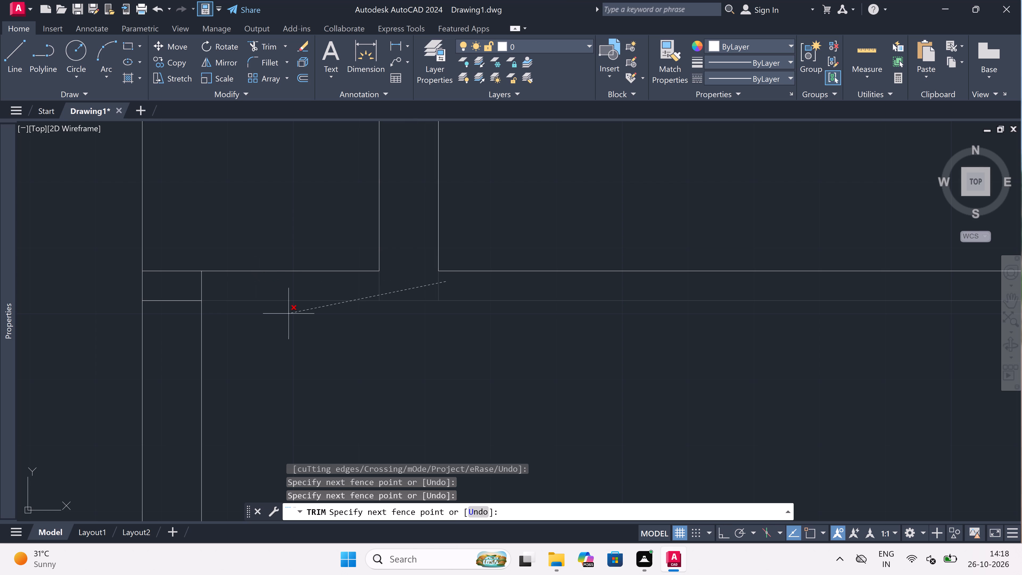
pyautogui.click(166, 284)
pyautogui.click(166, 284)
pyautogui.moveTo(162, 337); pyautogui.dragTo(165, 331)
pyautogui.click(180, 294)
pyautogui.press('Escape')
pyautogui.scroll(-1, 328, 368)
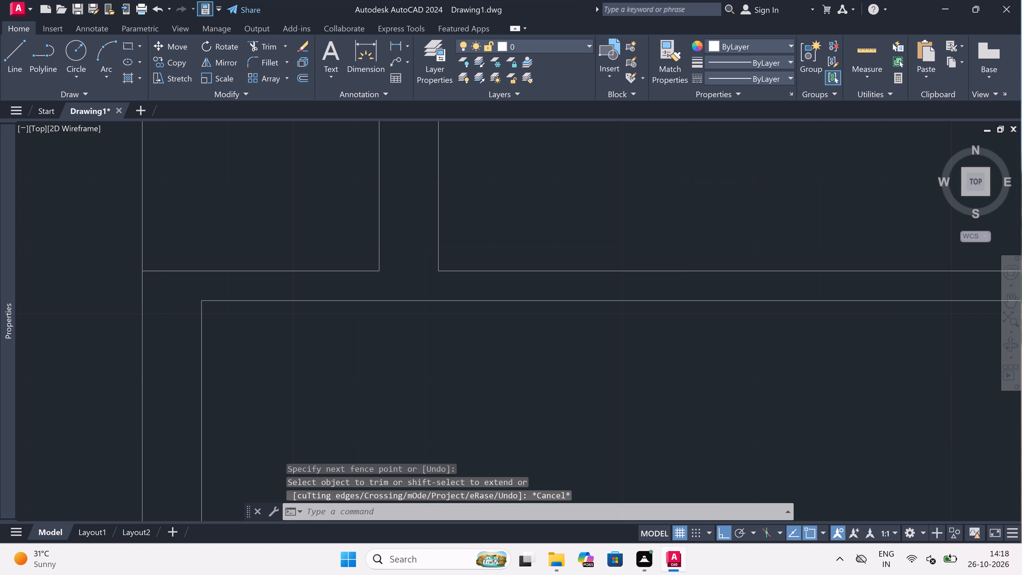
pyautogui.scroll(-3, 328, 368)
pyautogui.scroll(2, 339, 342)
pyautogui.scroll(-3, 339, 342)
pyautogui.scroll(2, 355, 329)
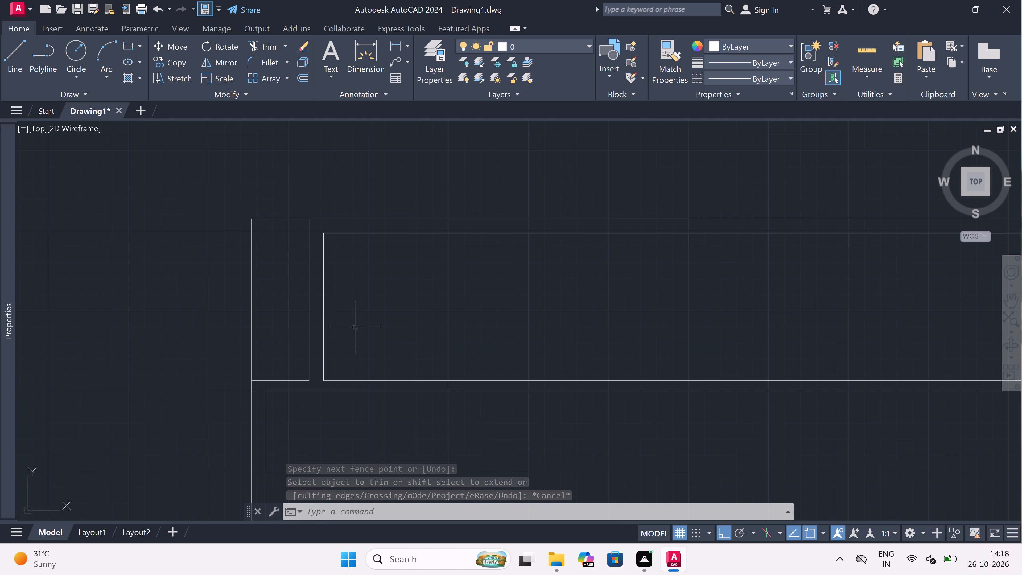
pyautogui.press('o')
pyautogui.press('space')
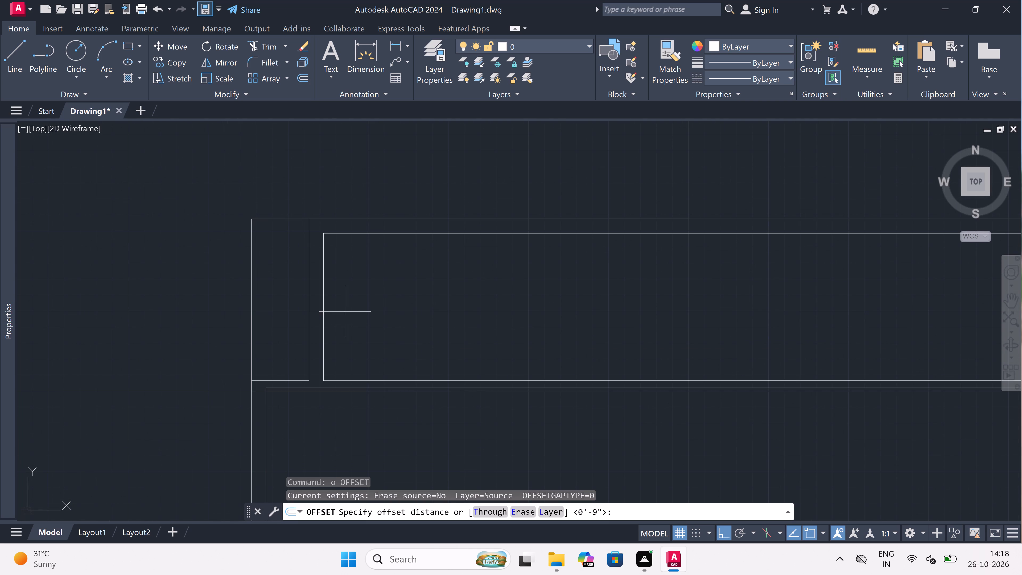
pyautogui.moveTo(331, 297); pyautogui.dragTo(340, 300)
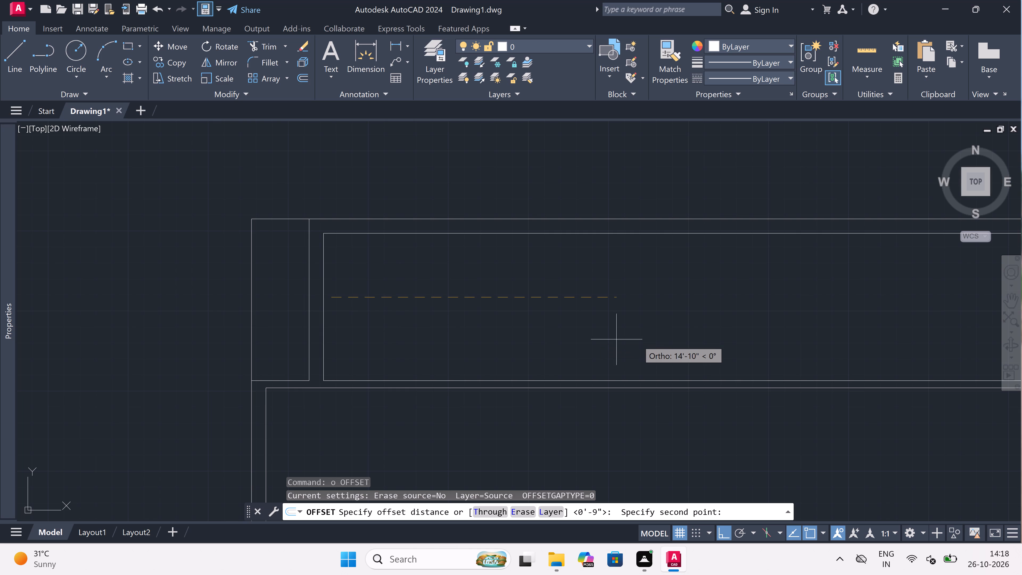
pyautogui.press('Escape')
# Offset the left inner line of the upper room 9'3" to the right.
pyautogui.press('space')
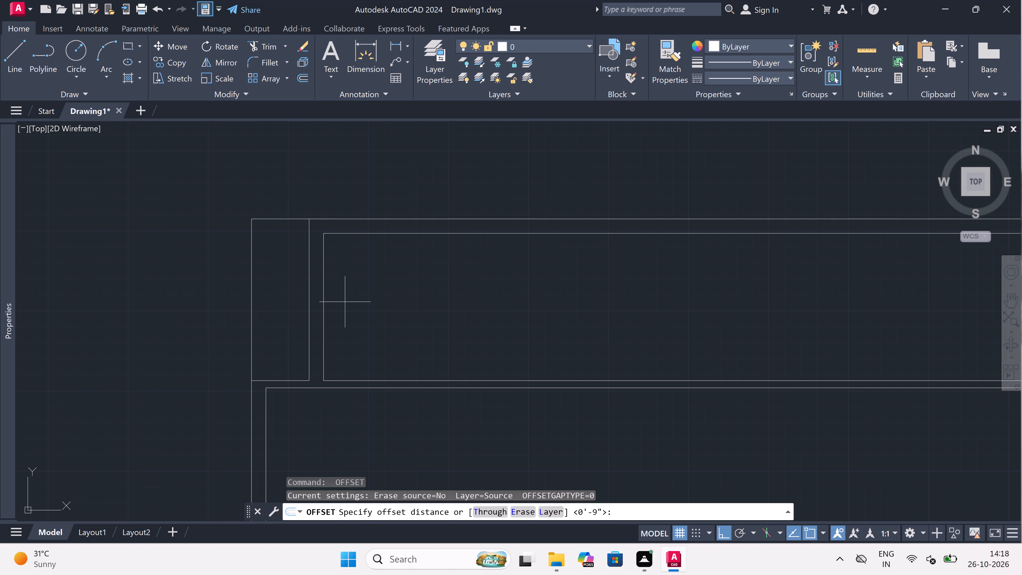
pyautogui.moveTo(319, 291); pyautogui.dragTo(376, 302)
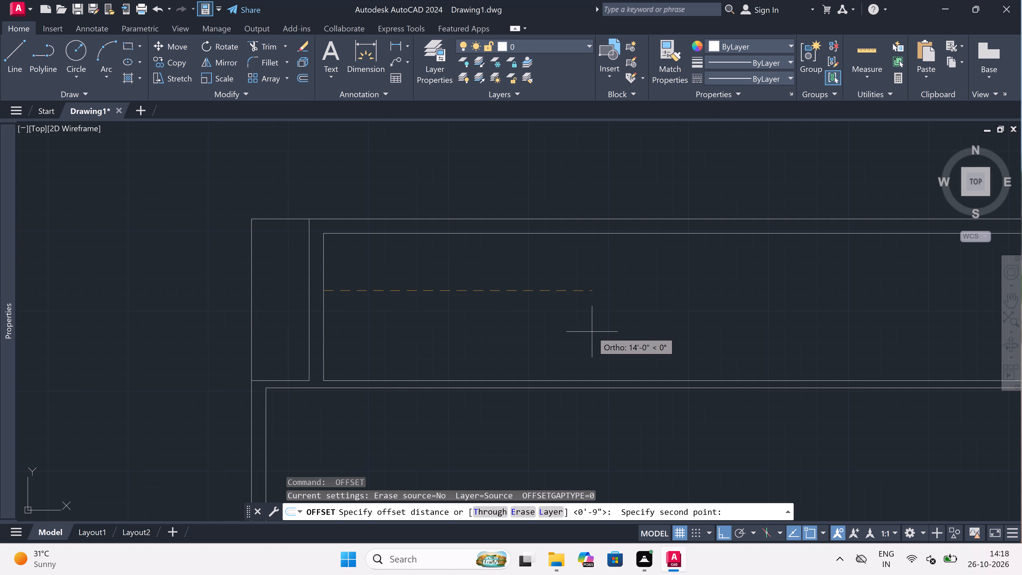
pyautogui.write('9\'3"')
pyautogui.press('space')
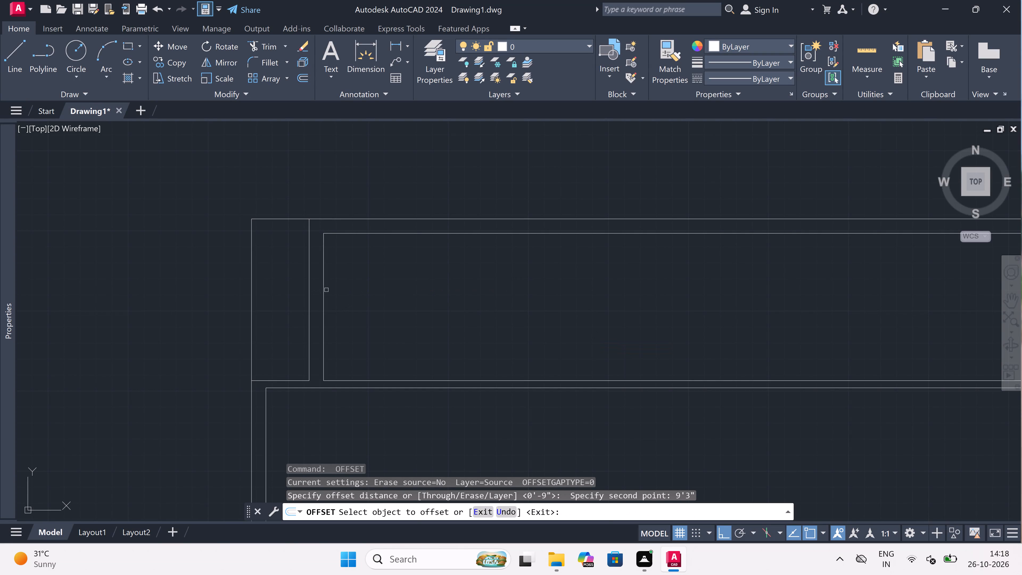
pyautogui.moveTo(323, 287); pyautogui.dragTo(390, 294)
pyautogui.click(586, 311)
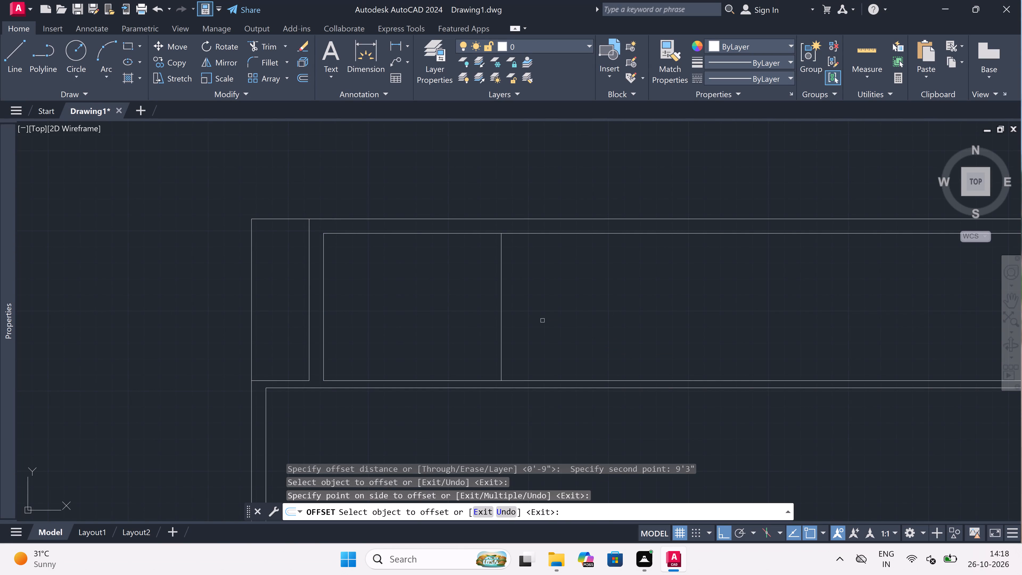
# Offset the upper room's right vertical line 4.5" to the right to form a partition wall.
pyautogui.press('Escape')
pyautogui.press('space')
pyautogui.click(504, 317)
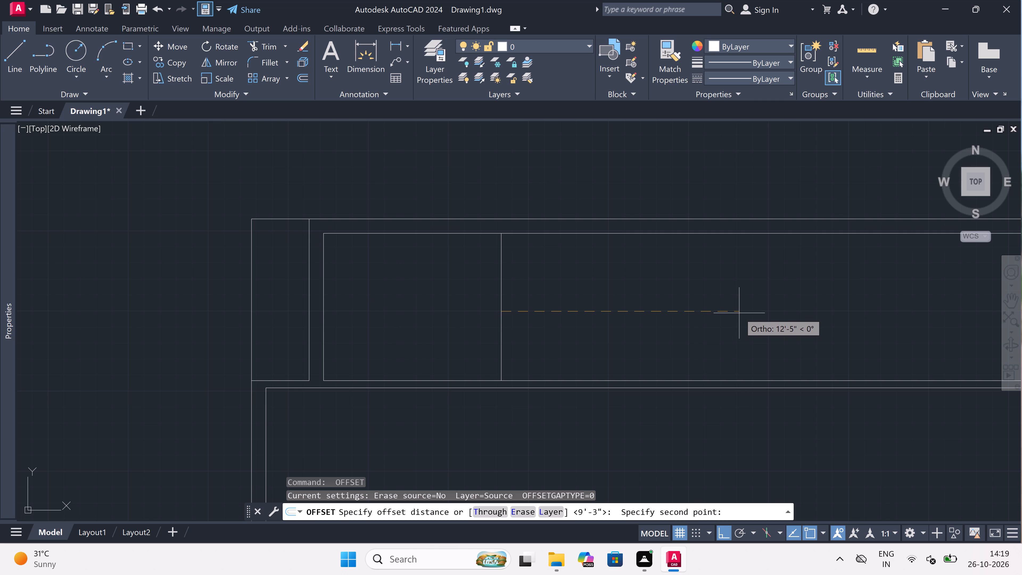
pyautogui.write('4.5"')
pyautogui.press('space')
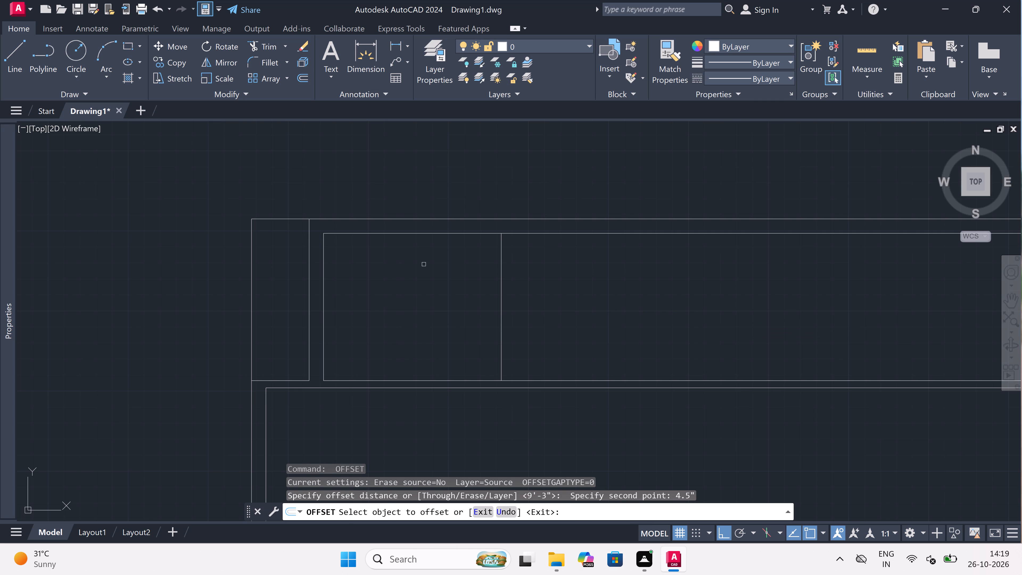
pyautogui.moveTo(501, 281); pyautogui.dragTo(504, 281)
pyautogui.click(572, 293)
pyautogui.press('Escape')
pyautogui.scroll(-5, 513, 307)
# Offset the lower line of the 4.5" horizontal partition beneath the upper room 4' downward.
pyautogui.press('space')
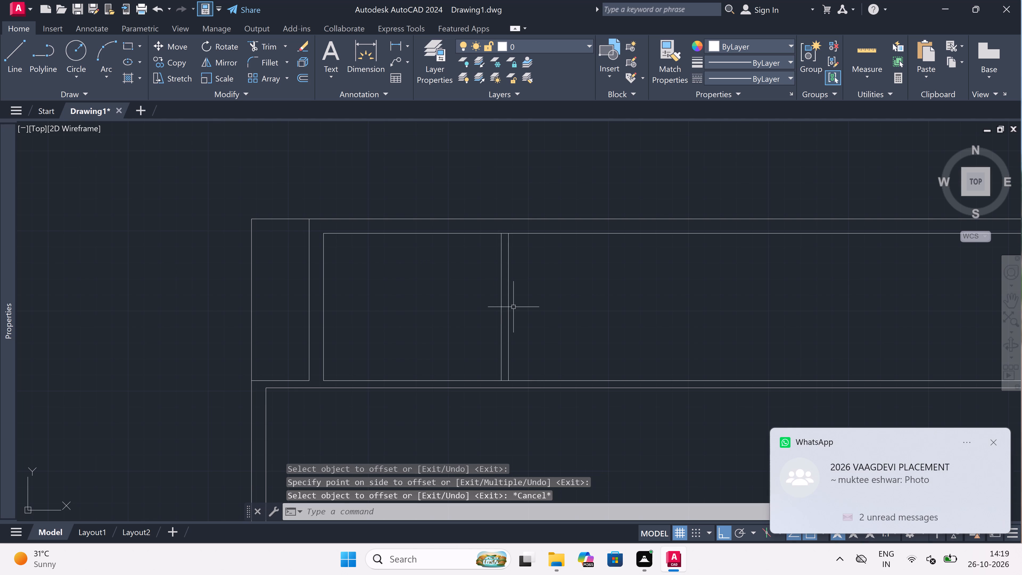
pyautogui.scroll(4, 503, 344)
pyautogui.scroll(-5, 503, 253)
pyautogui.scroll(5, 503, 248)
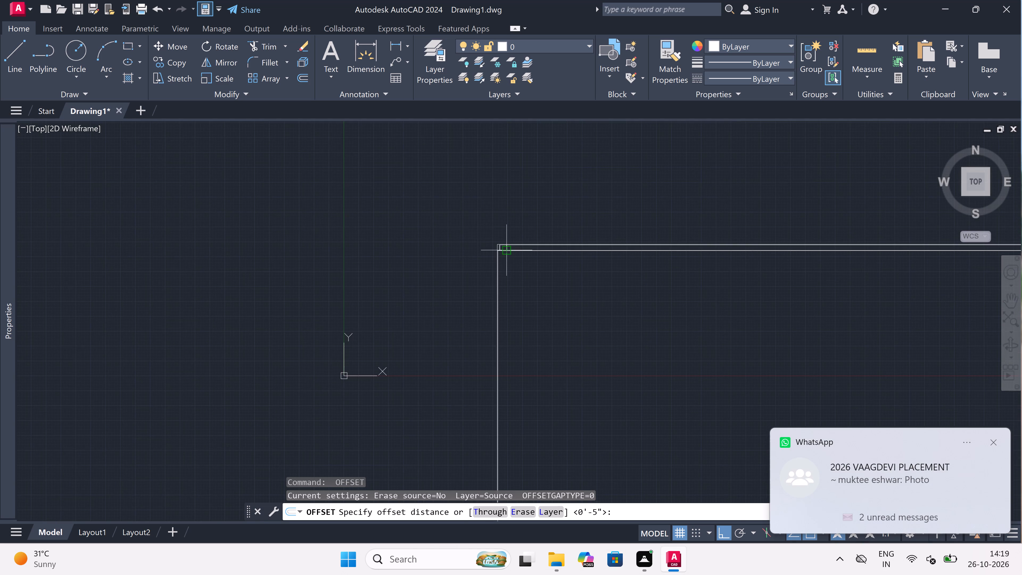
pyautogui.scroll(3, 503, 248)
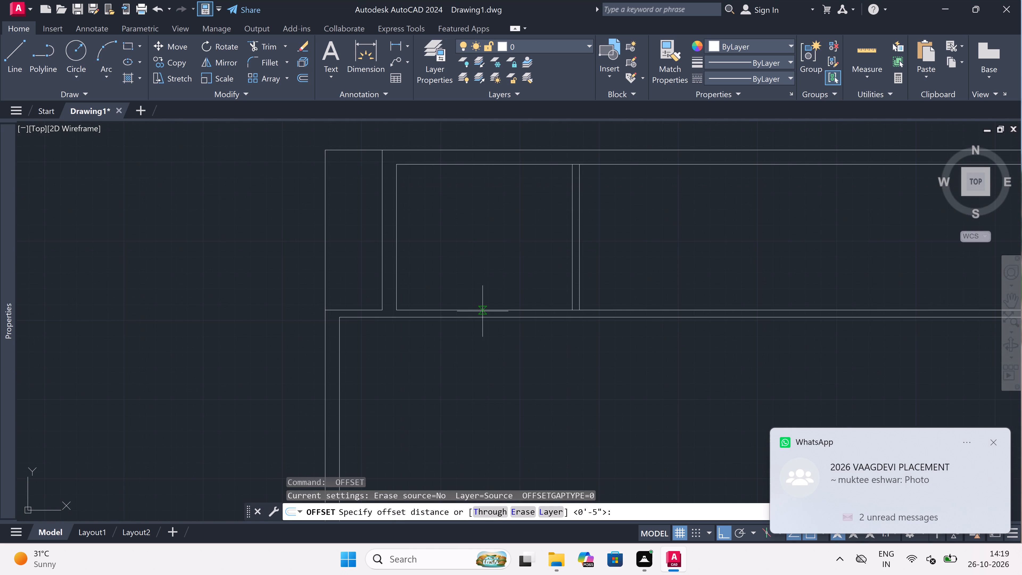
pyautogui.click(480, 314)
pyautogui.scroll(-3, 480, 314)
pyautogui.scroll(4, 480, 341)
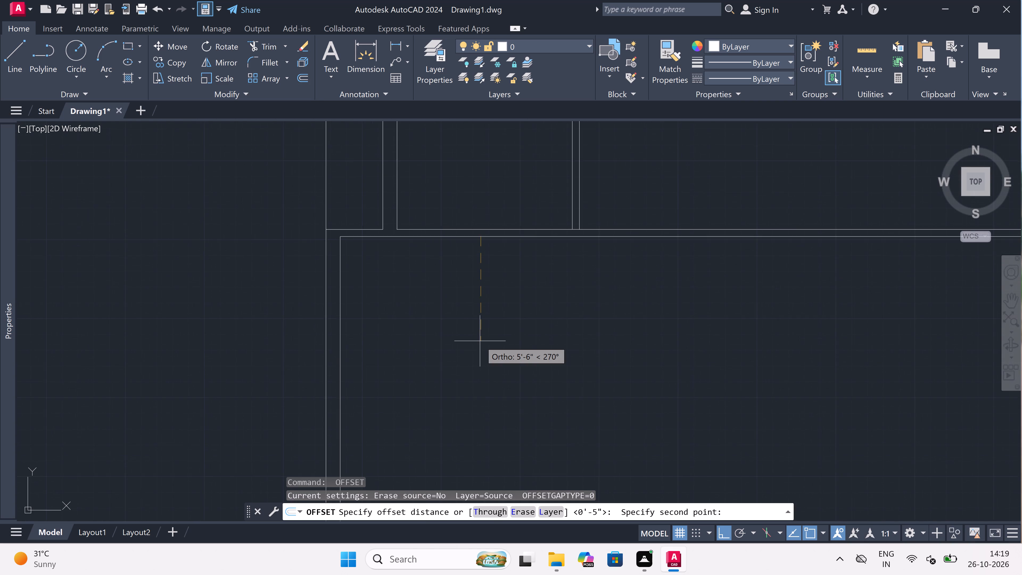
pyautogui.scroll(-1, 480, 341)
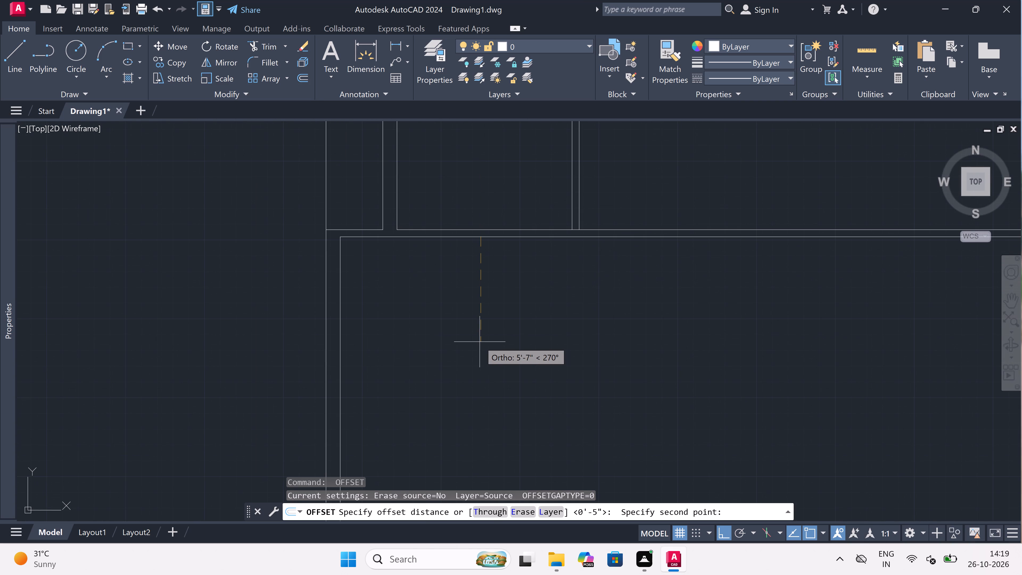
pyautogui.write("4'")
pyautogui.press('space')
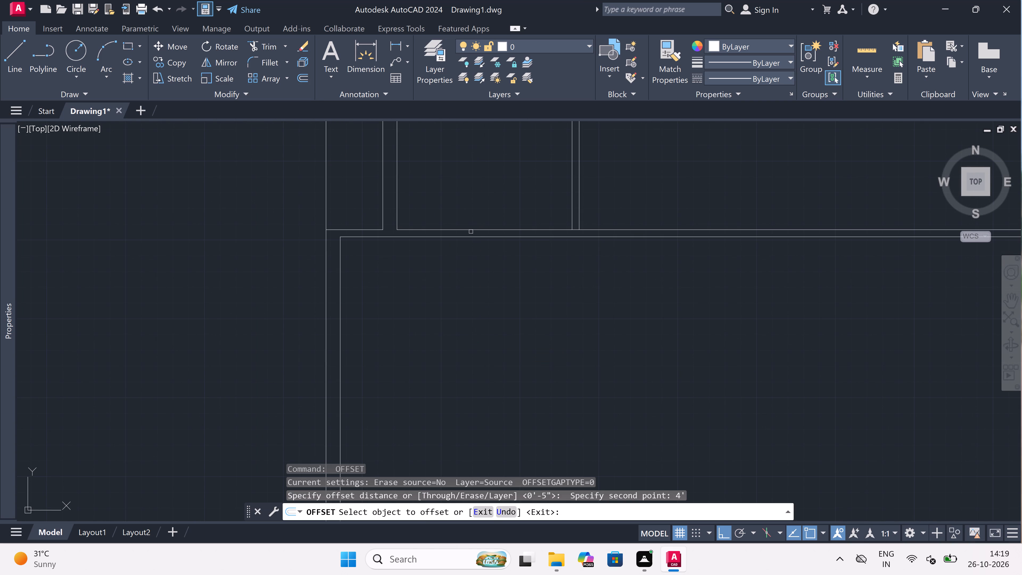
pyautogui.moveTo(466, 237); pyautogui.dragTo(464, 326)
pyautogui.click(464, 334)
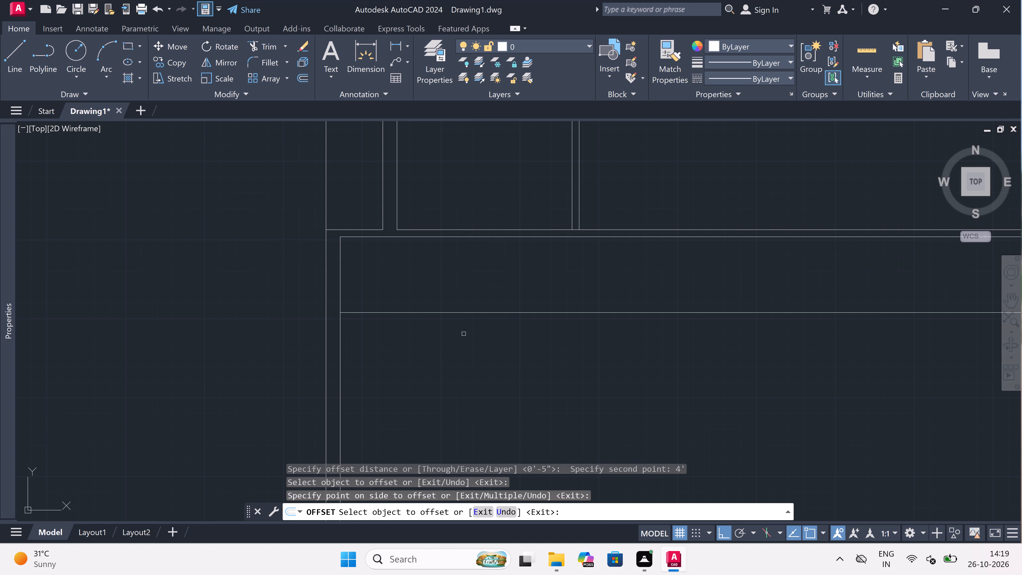
pyautogui.press('Escape')
# Offset the bottom line of the 4' strip 4.5" downward to form a second horizontal partition.
pyautogui.press('space')
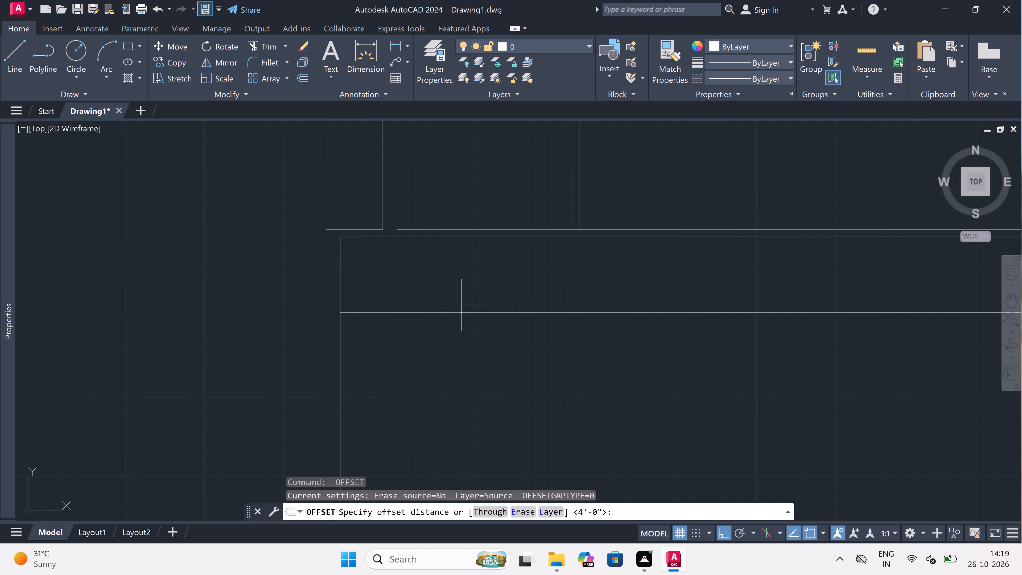
pyautogui.click(461, 312)
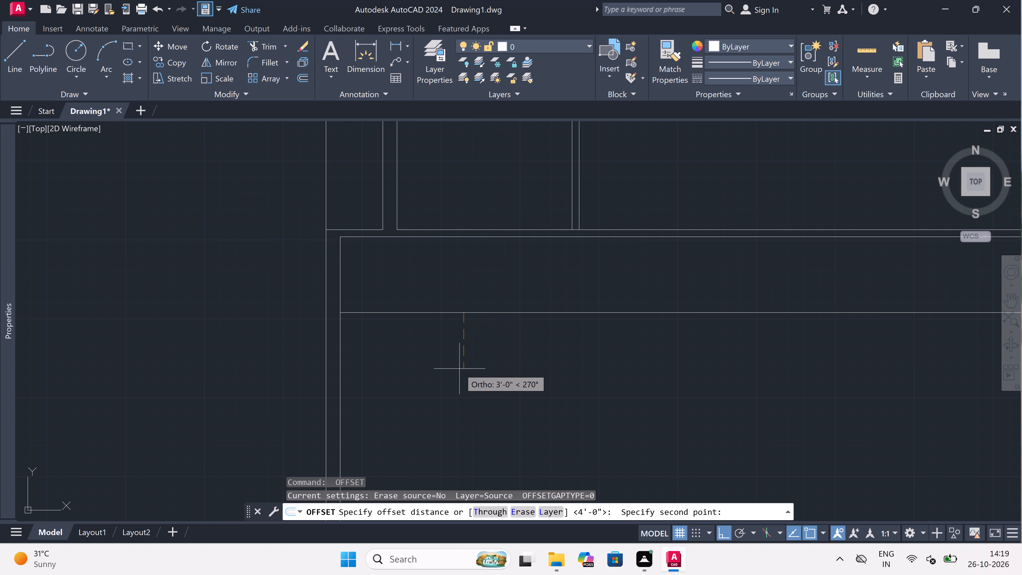
pyautogui.write('4.5"')
pyautogui.press('space')
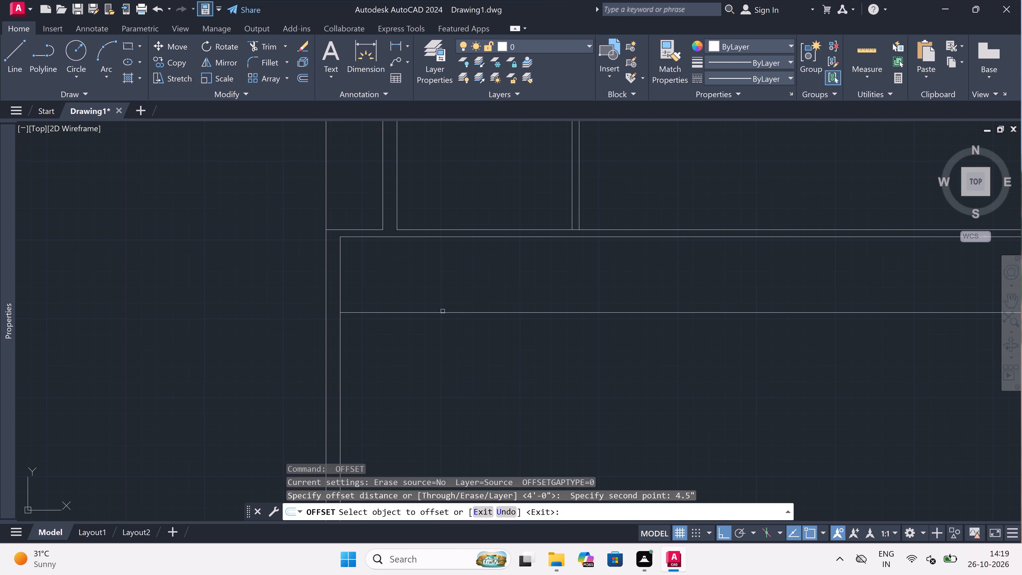
pyautogui.moveTo(442, 313); pyautogui.dragTo(437, 342)
pyautogui.click(434, 352)
pyautogui.press('Escape')
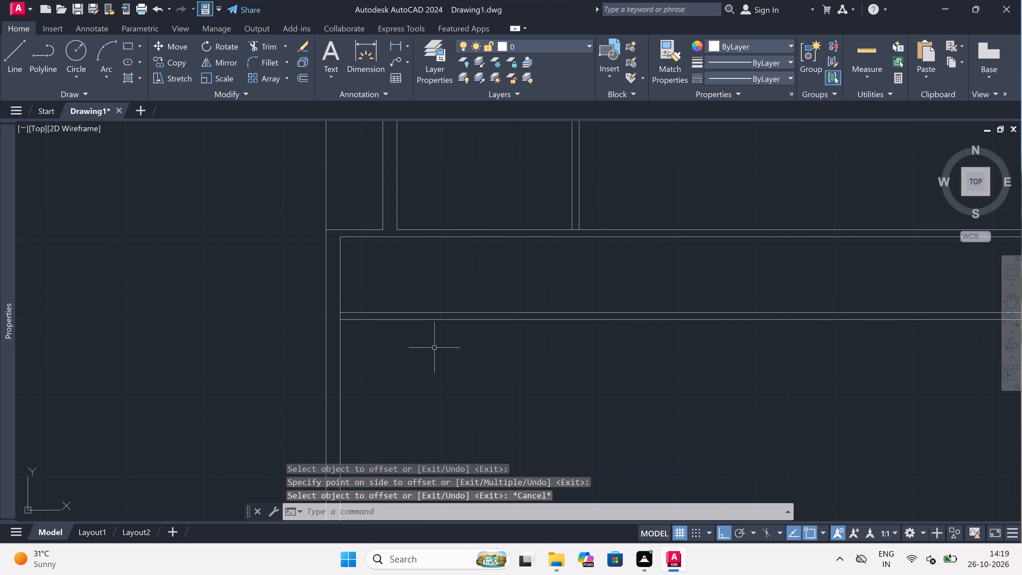
# Offset the second horizontal partition's lower line 11' downward.
pyautogui.press('space')
pyautogui.click(429, 321)
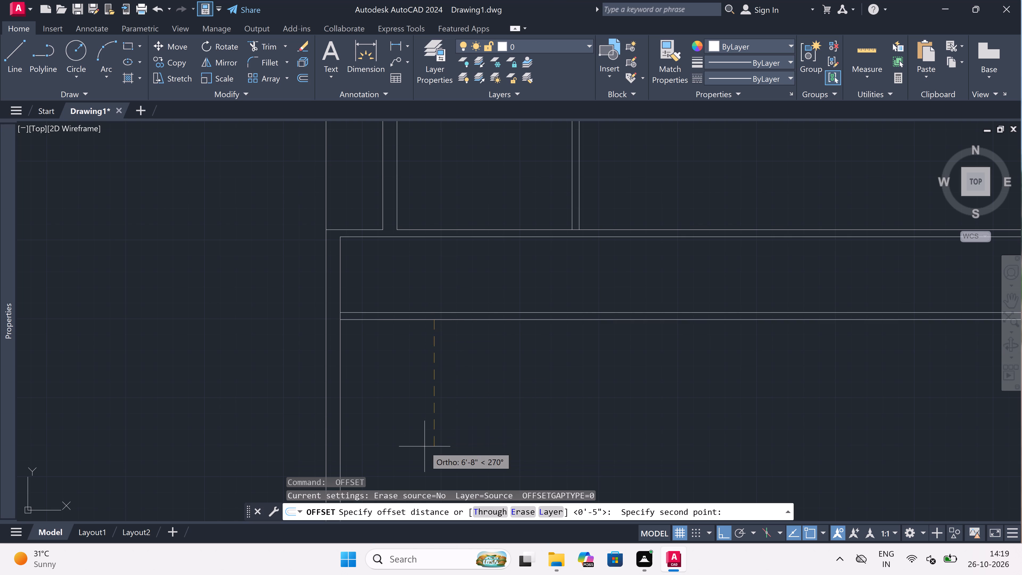
pyautogui.write("11'")
pyautogui.press('space')
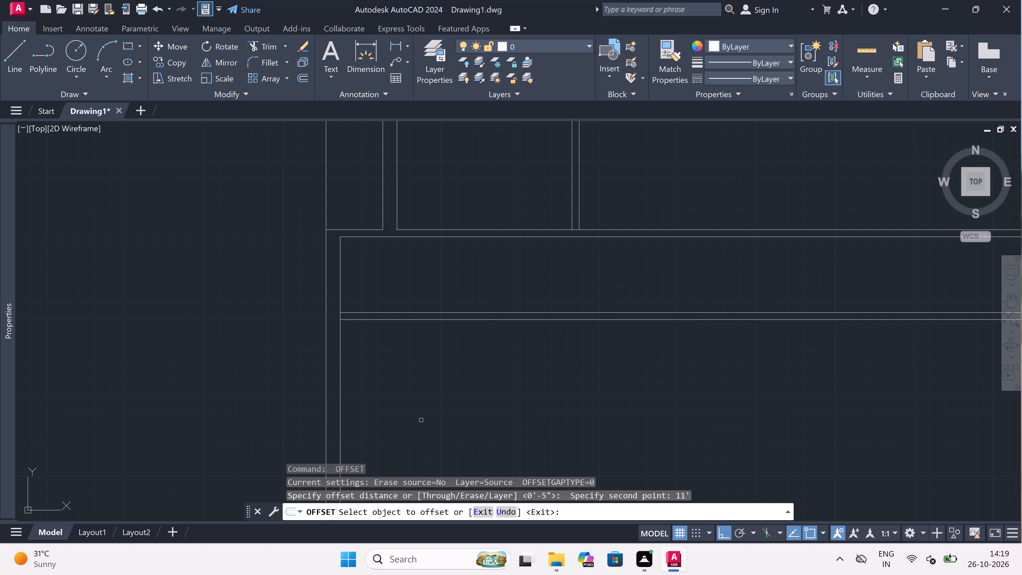
pyautogui.scroll(-4, 438, 326)
pyautogui.scroll(3, 440, 341)
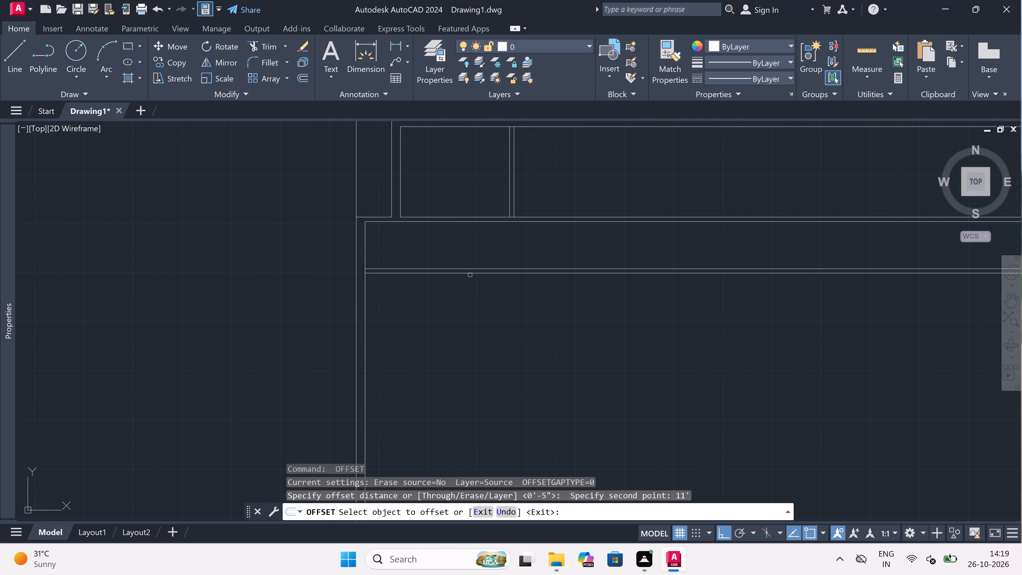
pyautogui.moveTo(469, 274); pyautogui.dragTo(469, 335)
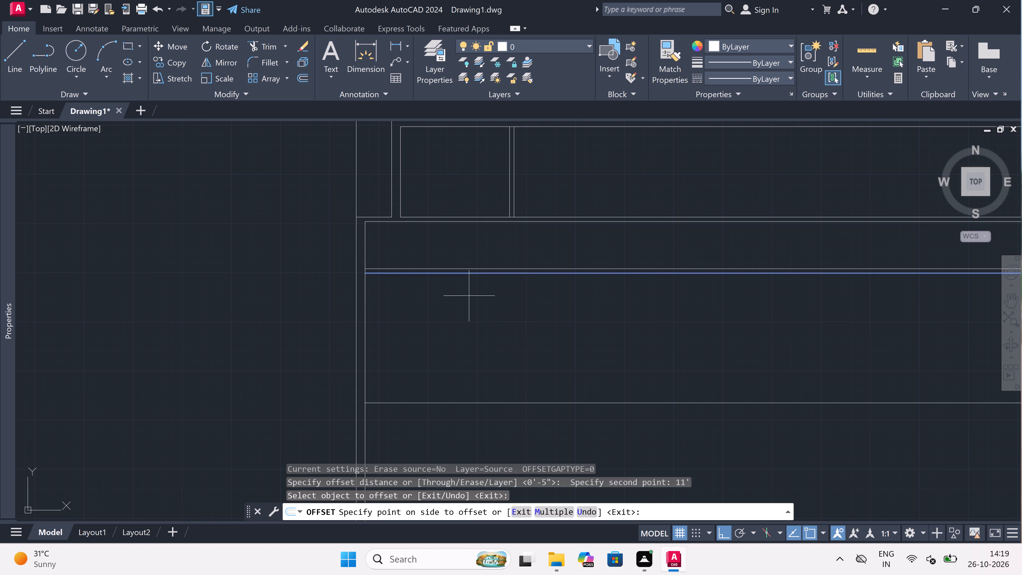
pyautogui.click(468, 366)
pyautogui.press('Escape')
# Offset the bottom line of the 11' room 4.5" downward to form a third horizontal partition.
pyautogui.press('space')
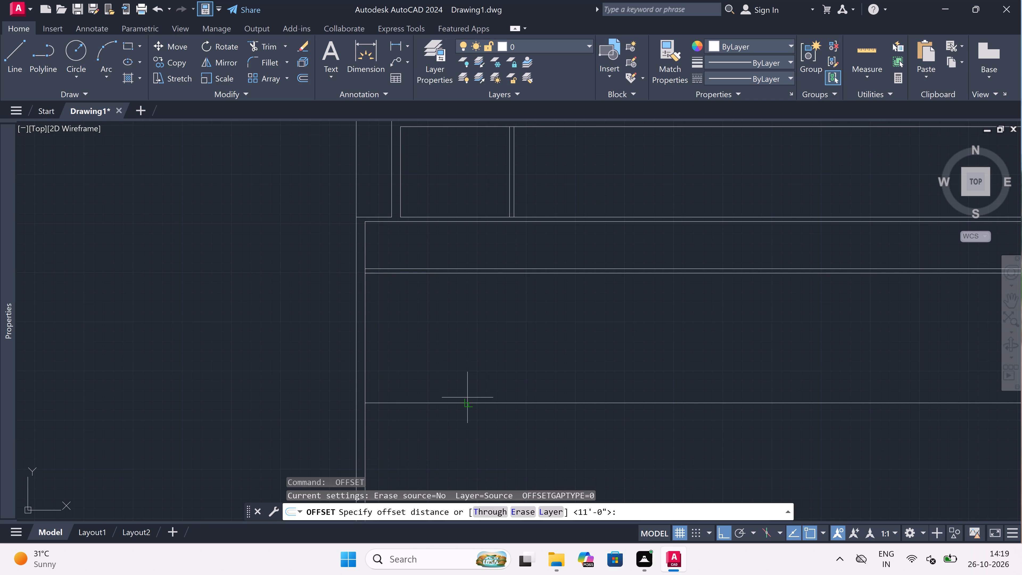
pyautogui.click(467, 397)
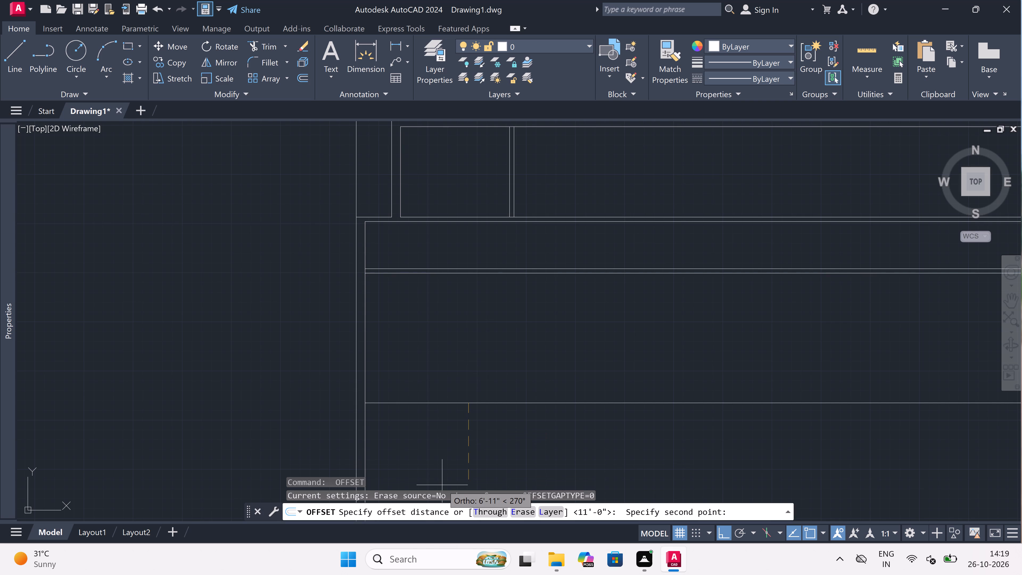
pyautogui.write('4.5"')
pyautogui.press('space')
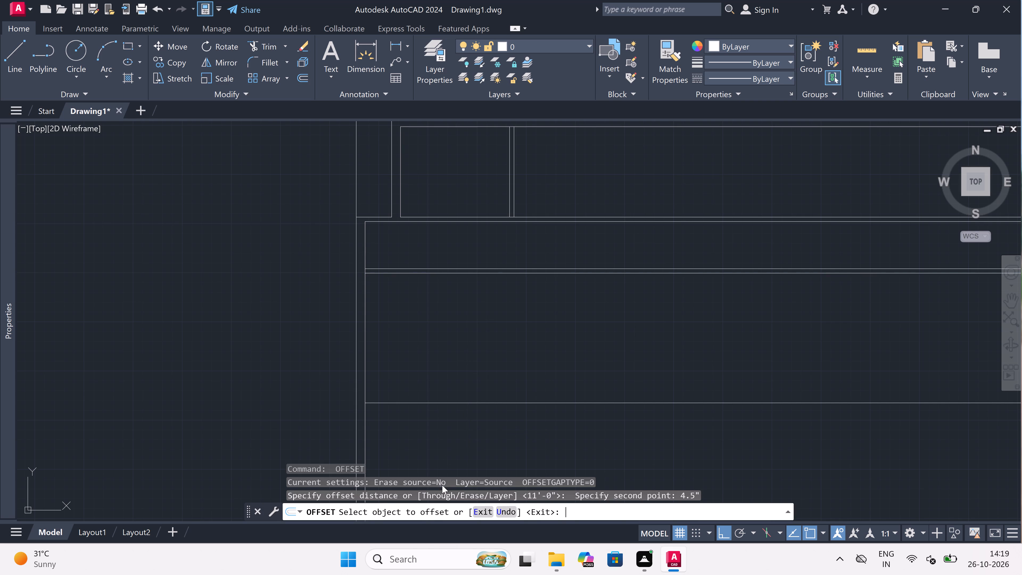
pyautogui.click(437, 404)
pyautogui.click(430, 422)
pyautogui.press('Escape')
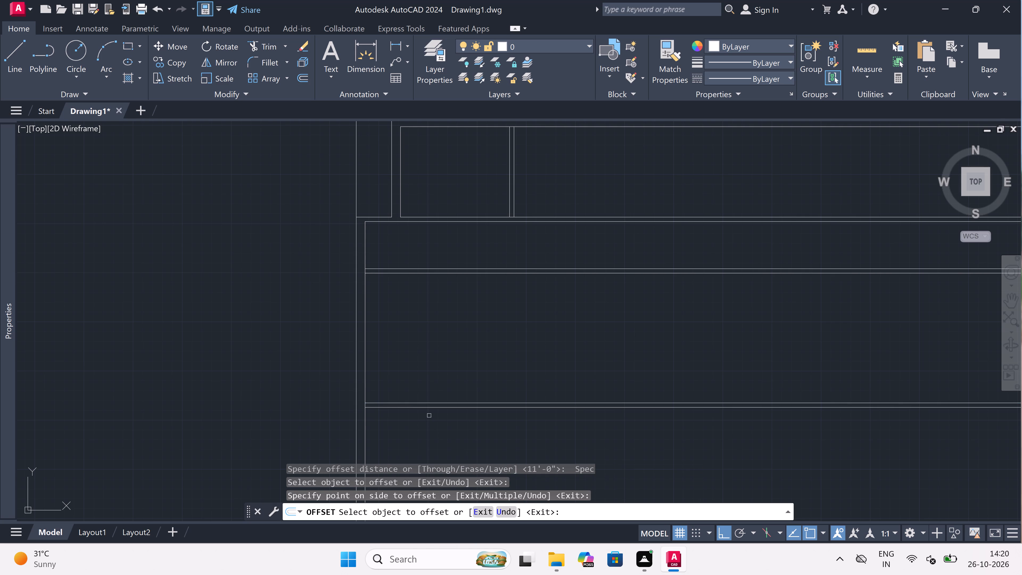
# Trim the left inner wall line between the two lines of the partition below the 4' strip.
pyautogui.scroll(-4, 417, 335)
pyautogui.scroll(2, 434, 277)
pyautogui.scroll(-3, 424, 338)
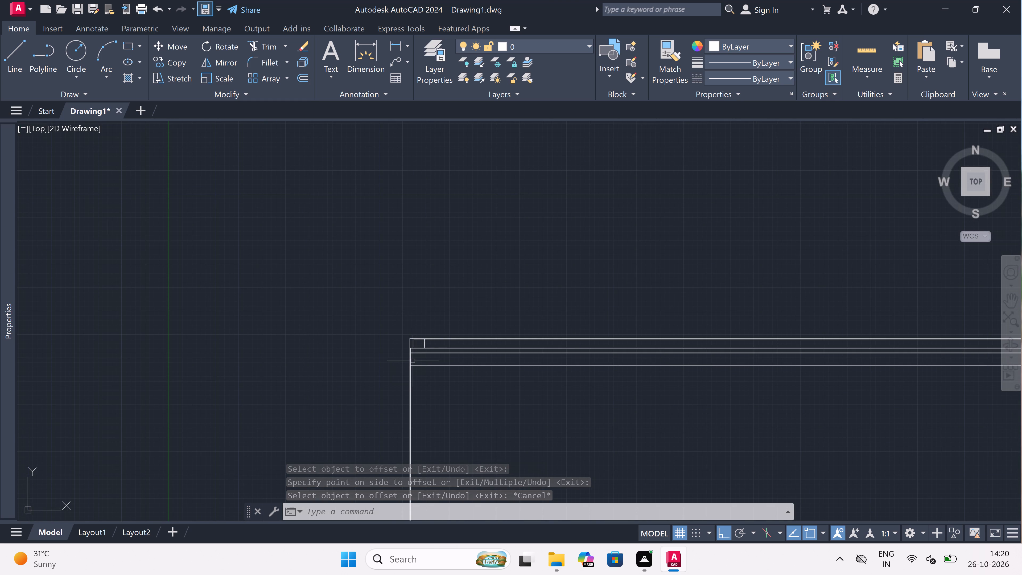
pyautogui.scroll(5, 419, 354)
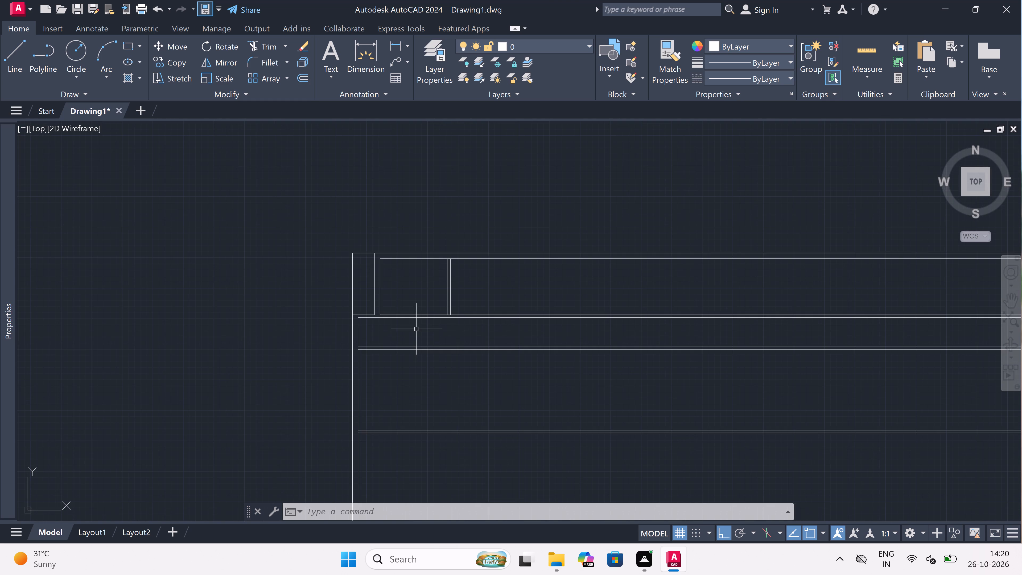
pyautogui.scroll(1, 416, 328)
pyautogui.scroll(2, 324, 344)
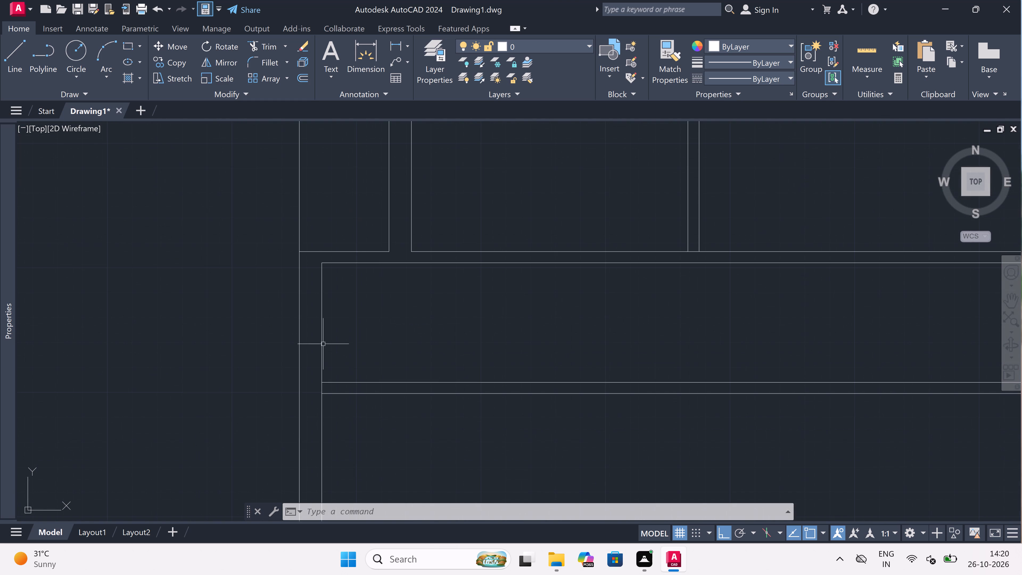
pyautogui.scroll(1, 323, 344)
pyautogui.scroll(-1, 323, 344)
pyautogui.write('tr')
pyautogui.press('space')
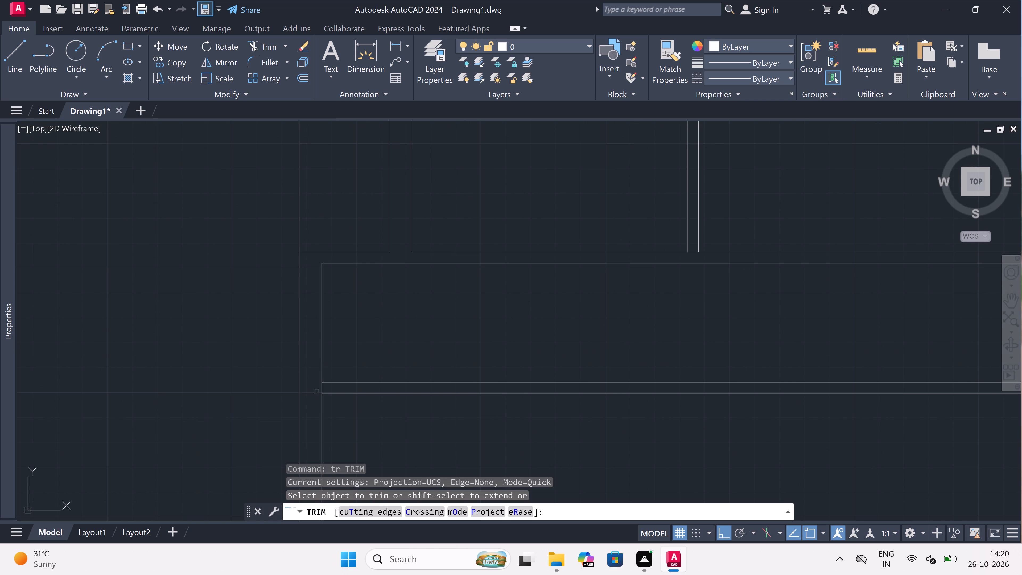
pyautogui.click(320, 388)
pyautogui.press('Escape')
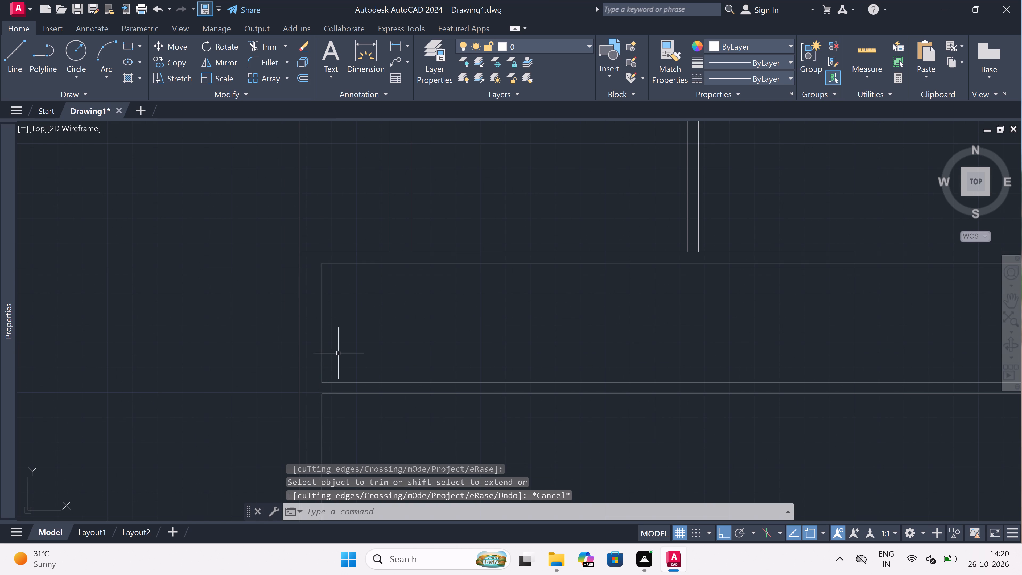
# Offset the left inner wall line of the 4' strip 8' to the right.
pyautogui.press('o')
pyautogui.press('space')
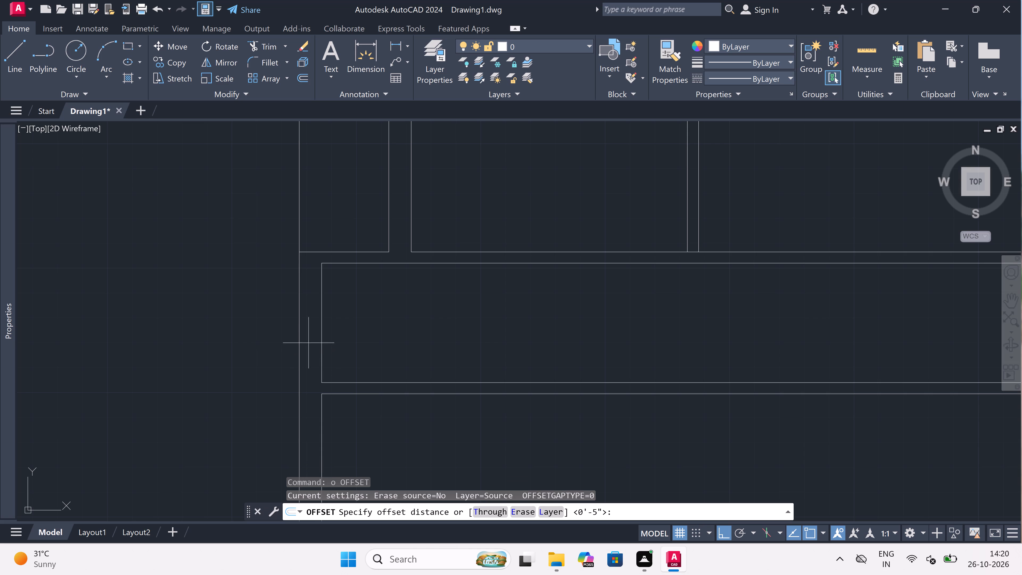
pyautogui.click(321, 334)
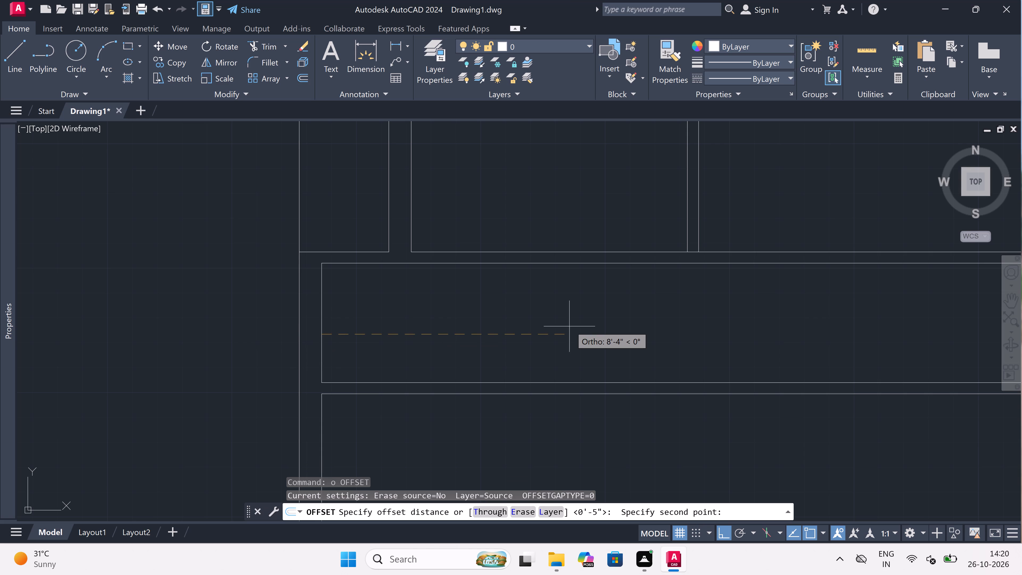
pyautogui.write("8'")
pyautogui.press('space')
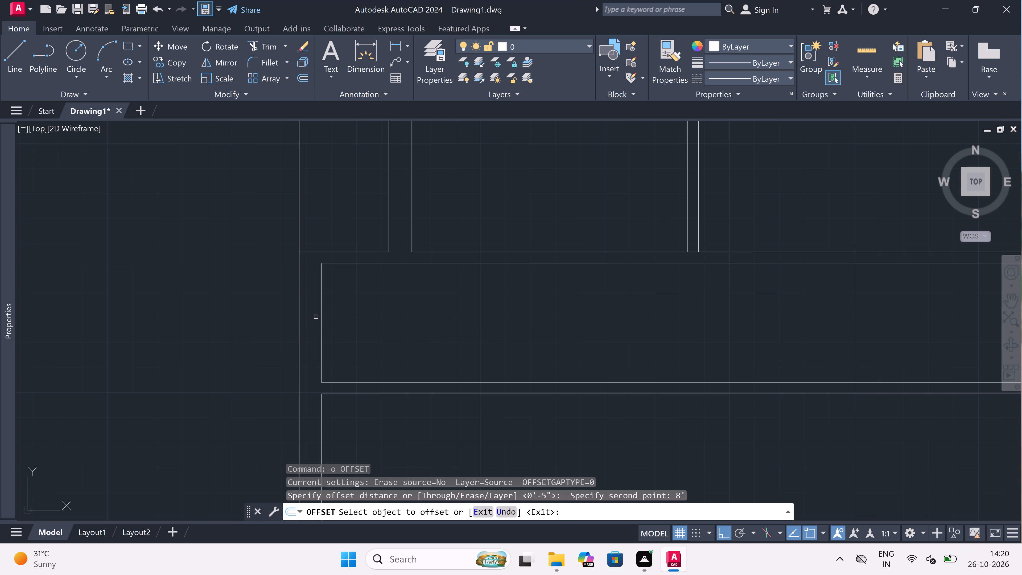
pyautogui.moveTo(322, 315); pyautogui.dragTo(339, 315)
pyautogui.click(644, 336)
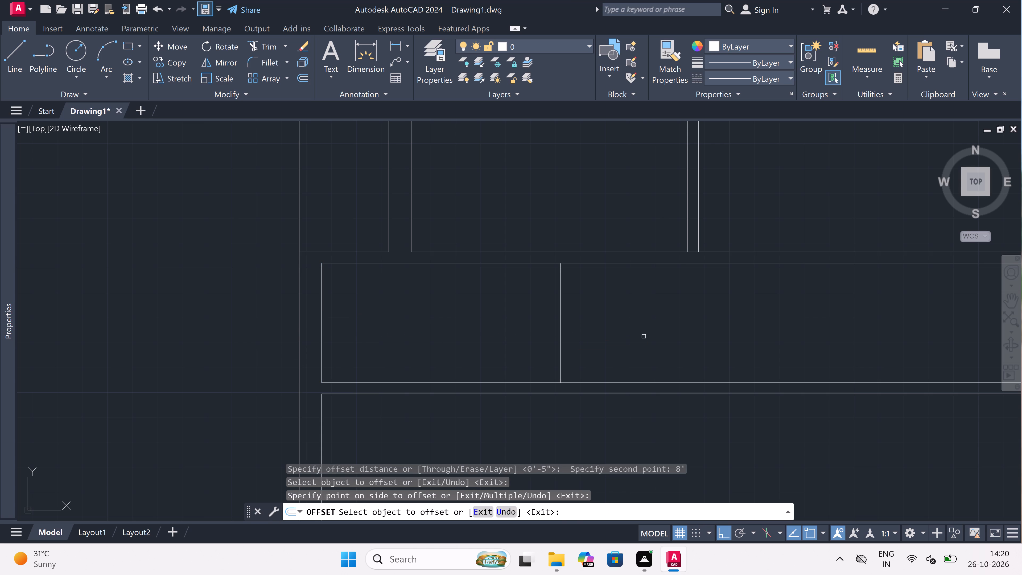
pyautogui.press('Escape')
# Offset the vertical line closing the 8' wide room 4.5" to the right to form its partition wall.
pyautogui.press('space')
pyautogui.moveTo(563, 322); pyautogui.dragTo(572, 322)
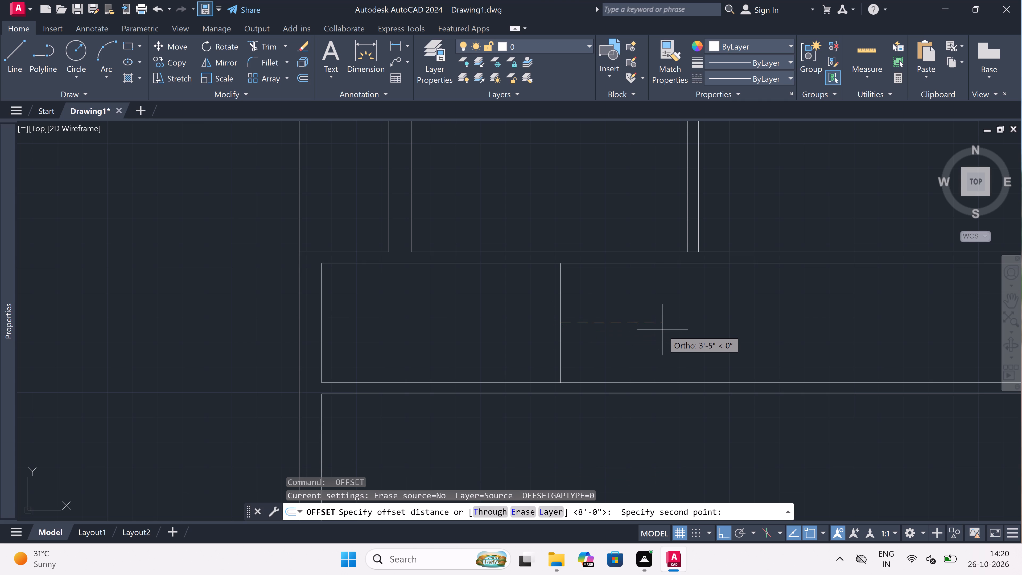
pyautogui.write('4.5"')
pyautogui.press('space')
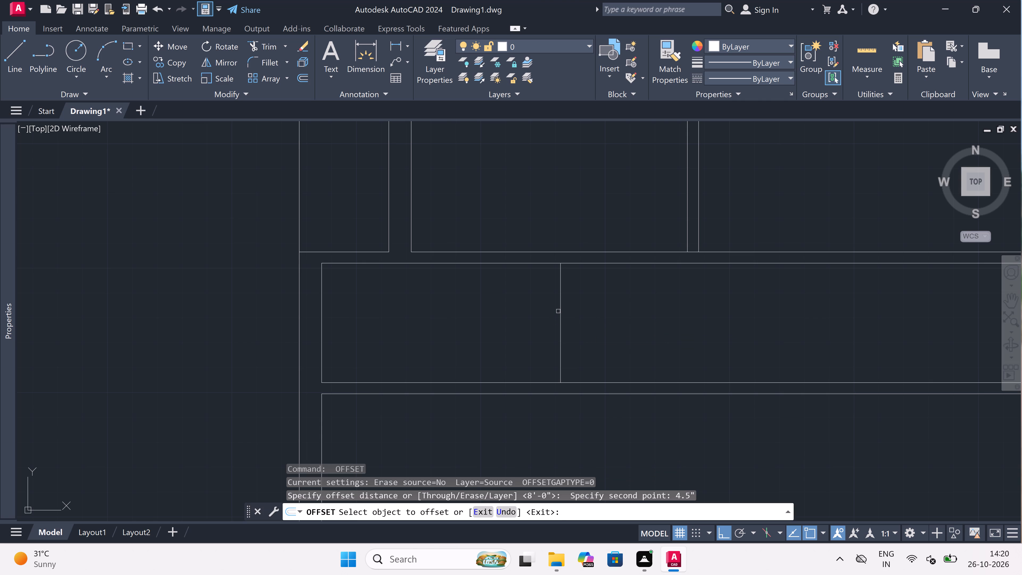
pyautogui.moveTo(559, 311); pyautogui.dragTo(582, 311)
pyautogui.click(585, 311)
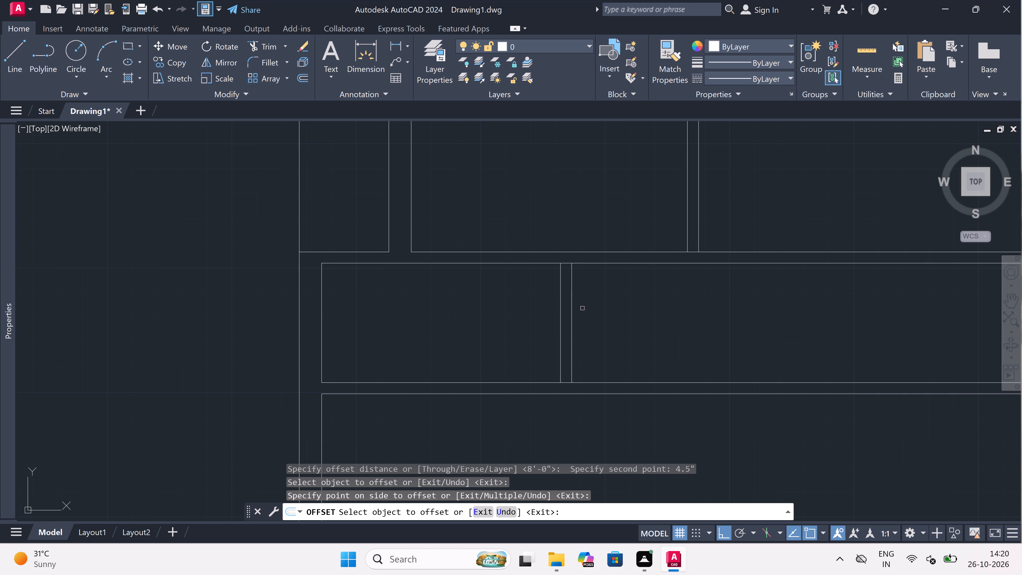
pyautogui.press('Escape')
# Offset the left inner wall line of the 11' room 12'3" to the right.
pyautogui.scroll(-3, 534, 285)
pyautogui.scroll(1, 533, 306)
pyautogui.press('space')
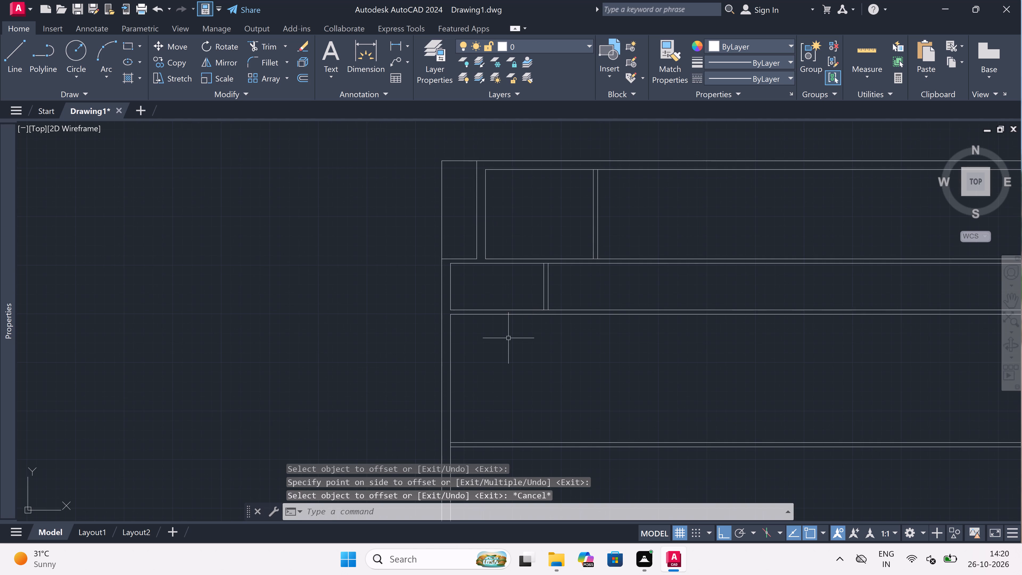
pyautogui.moveTo(452, 374); pyautogui.dragTo(458, 373)
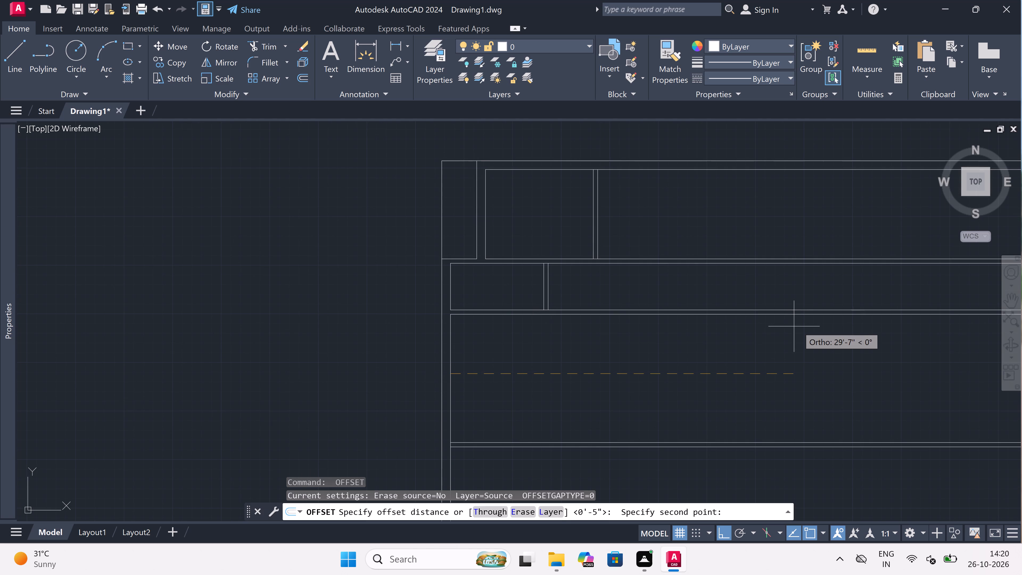
pyautogui.write("12'")
pyautogui.write('3"')
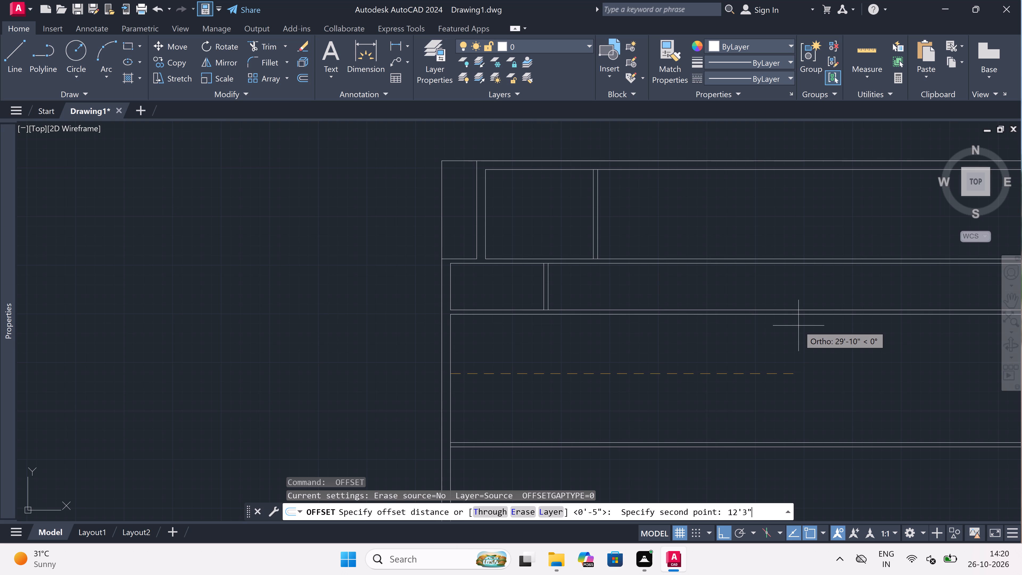
pyautogui.press('space')
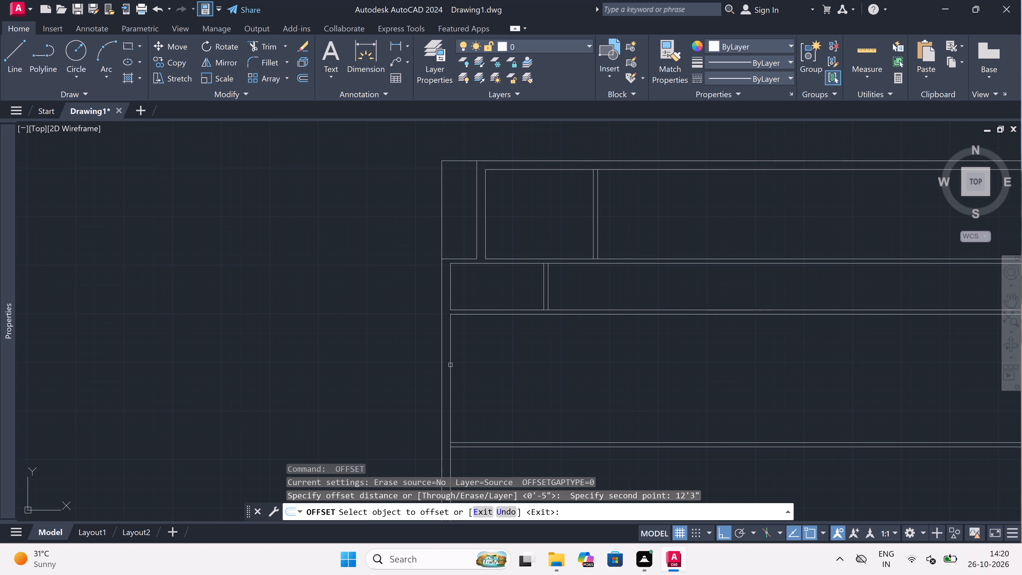
pyautogui.moveTo(451, 365); pyautogui.dragTo(529, 373)
pyautogui.click(805, 377)
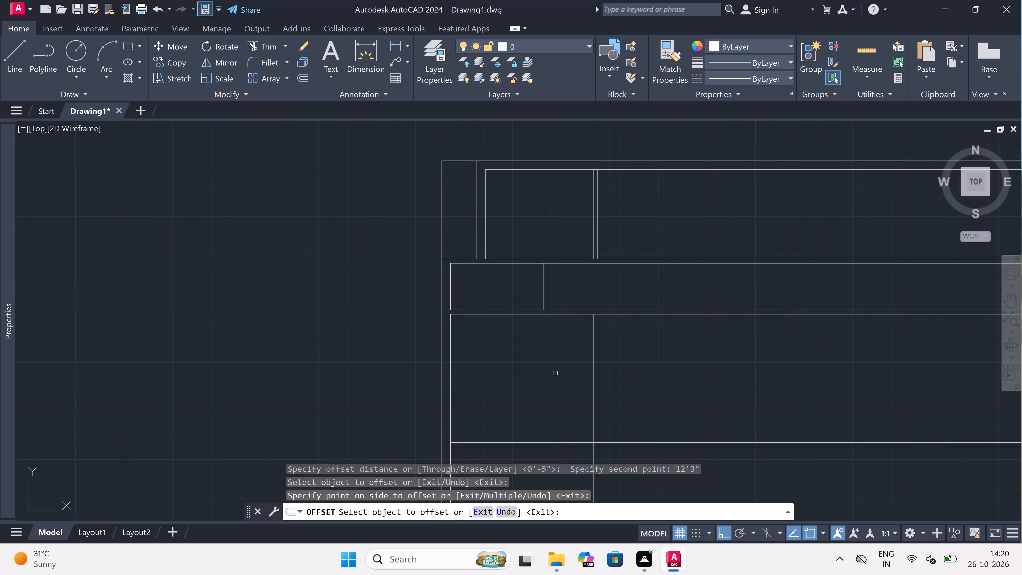
pyautogui.press('Escape')
# Offset the vertical line closing the 12'3" wide room 4.5" to the right to form its partition wall.
pyautogui.press('space')
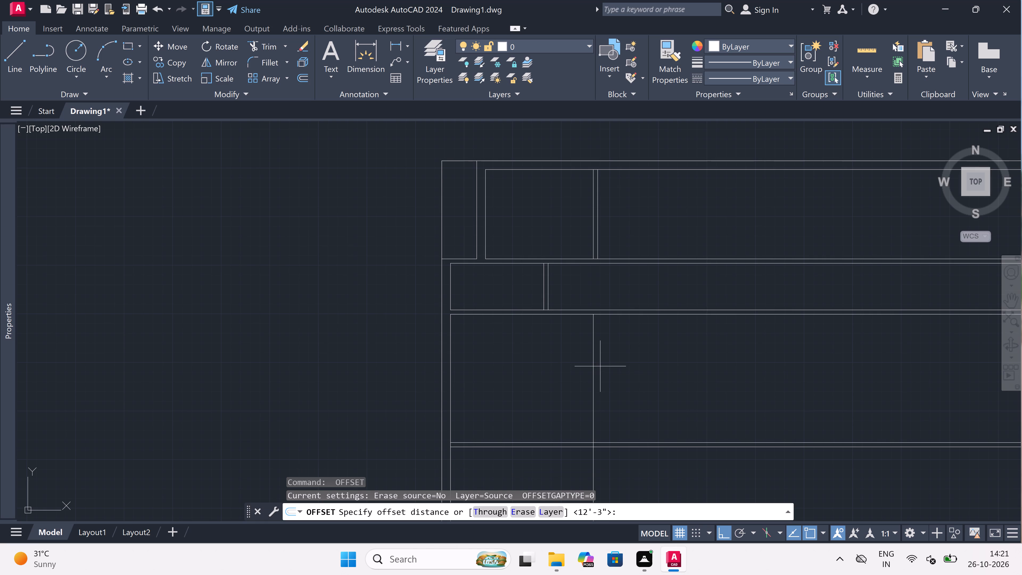
pyautogui.moveTo(599, 368); pyautogui.dragTo(612, 367)
pyautogui.scroll(1, 640, 364)
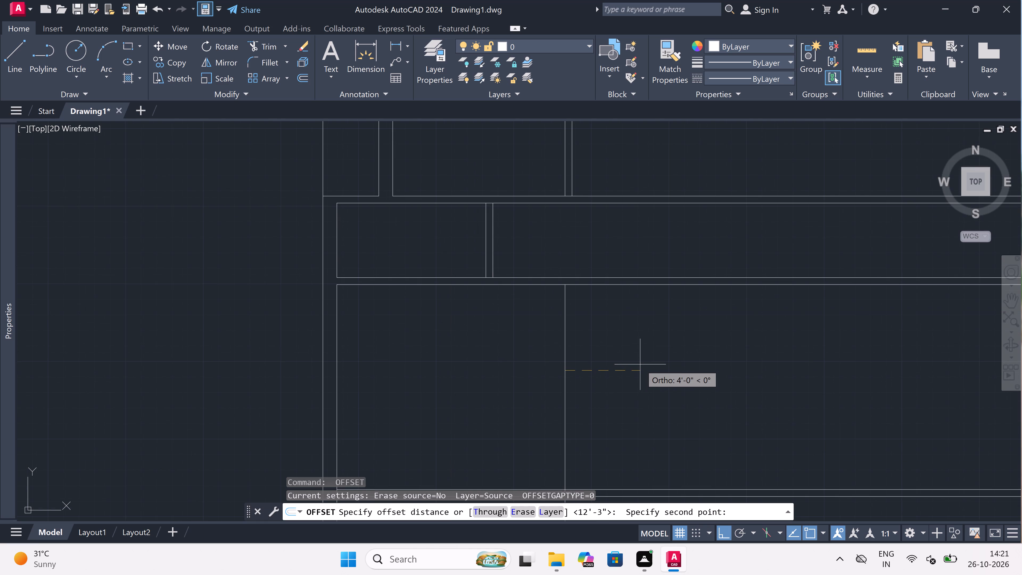
pyautogui.write('4.5"')
pyautogui.press('space')
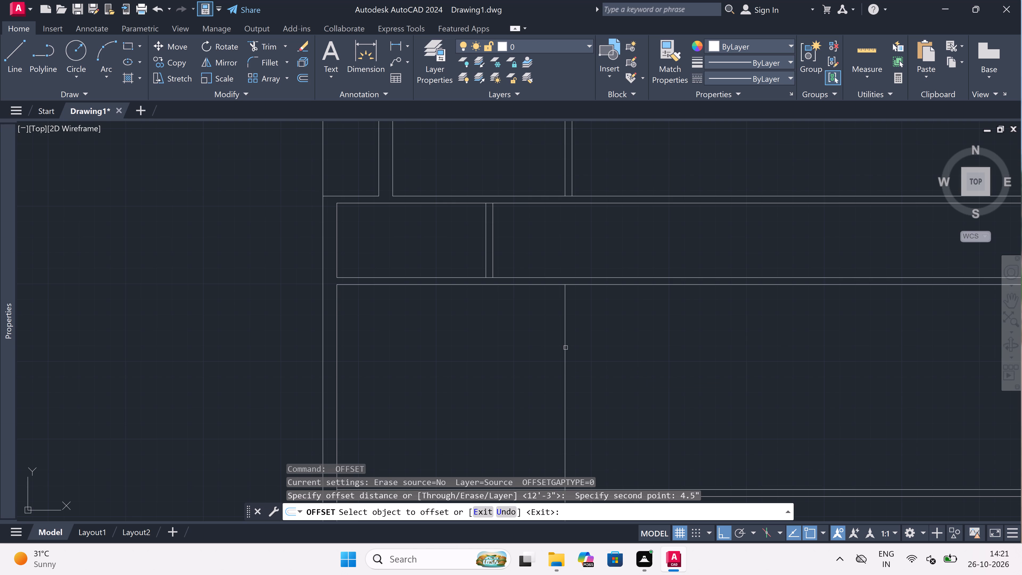
pyautogui.moveTo(565, 347); pyautogui.dragTo(586, 347)
pyautogui.click(602, 347)
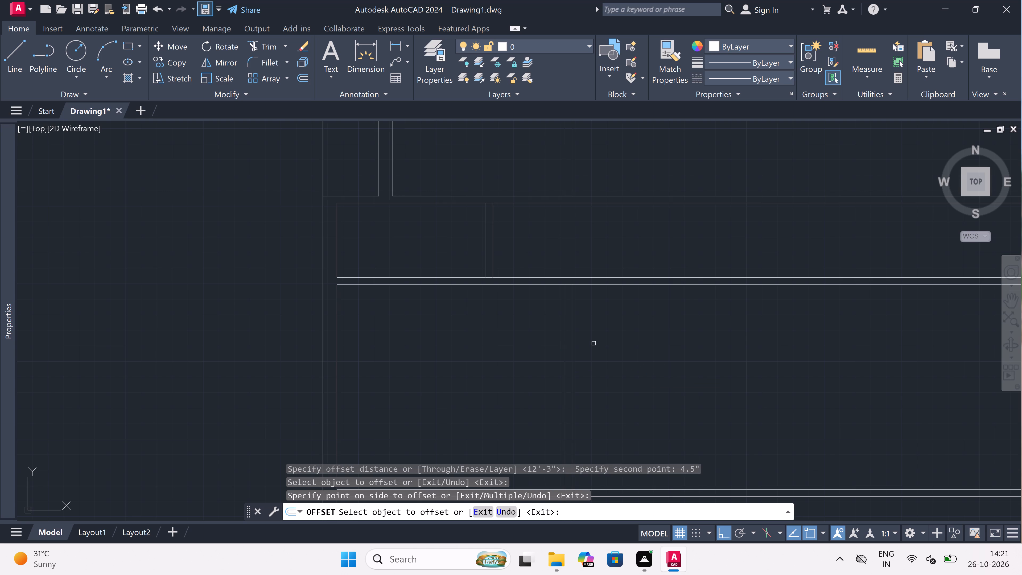
pyautogui.press('Escape')
# Extend both lines of the top room's vertical partition down through the 4' strip to the top line of the 11' room.
pyautogui.scroll(-4, 549, 344)
pyautogui.scroll(3, 553, 327)
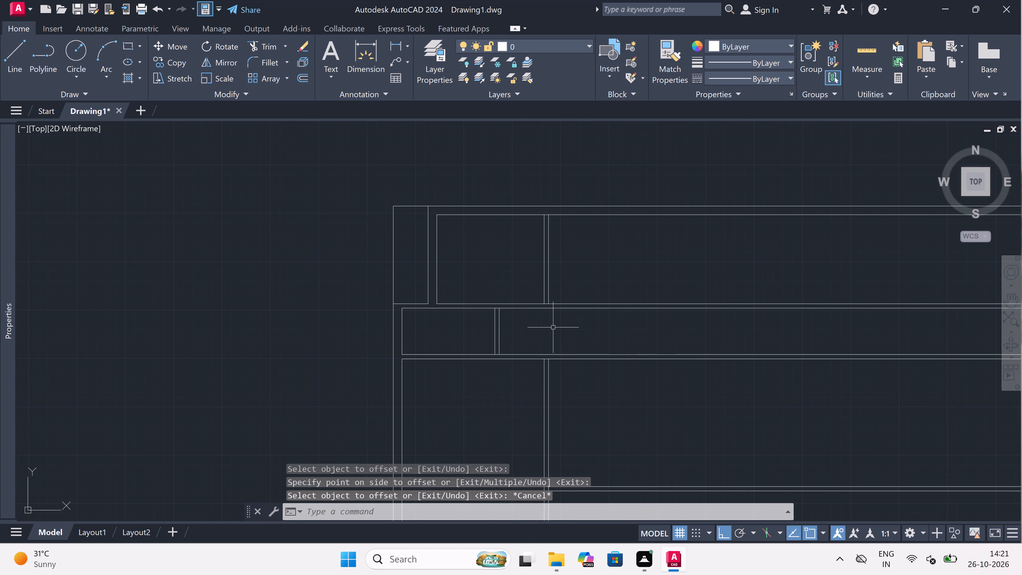
pyautogui.scroll(1, 553, 327)
pyautogui.write('ex')
pyautogui.press('space')
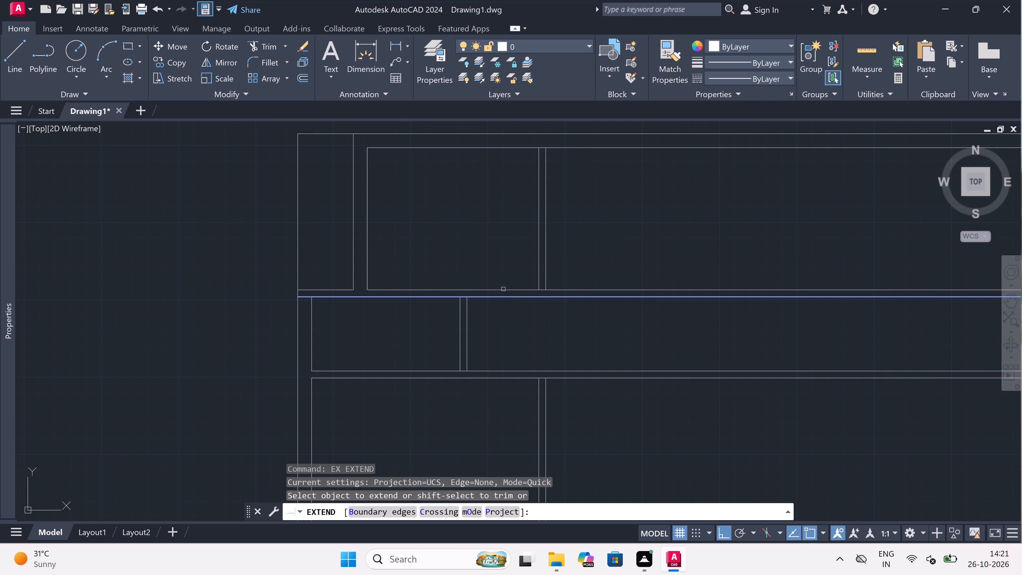
pyautogui.moveTo(508, 260); pyautogui.dragTo(513, 260)
pyautogui.click(618, 280)
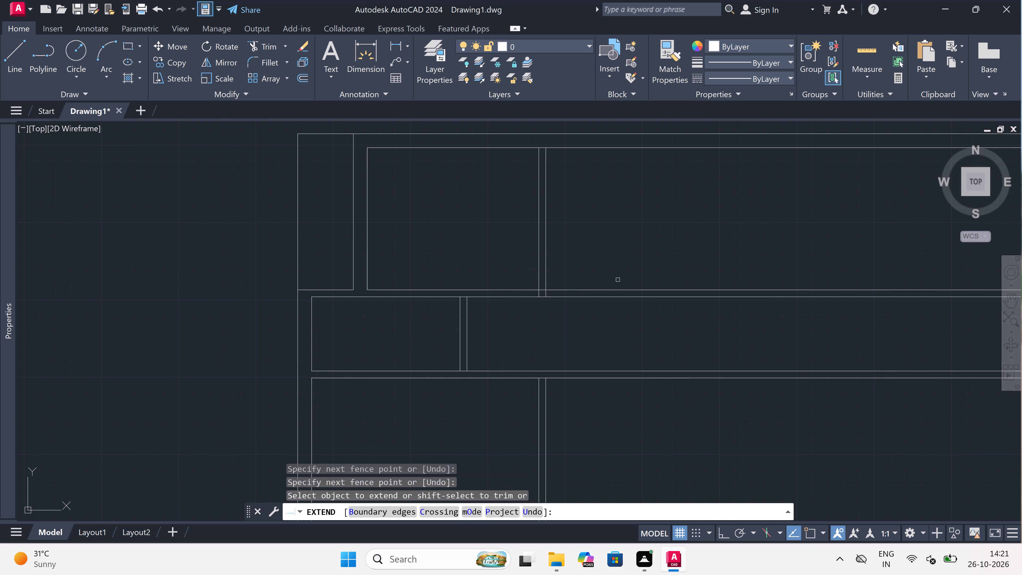
pyautogui.click(604, 255)
pyautogui.click(459, 267)
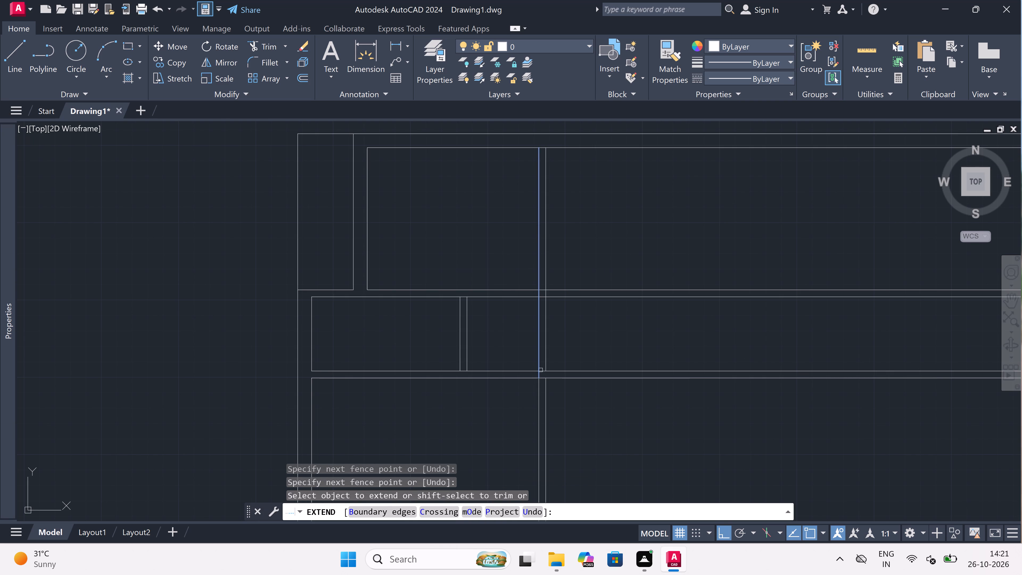
pyautogui.click(570, 350)
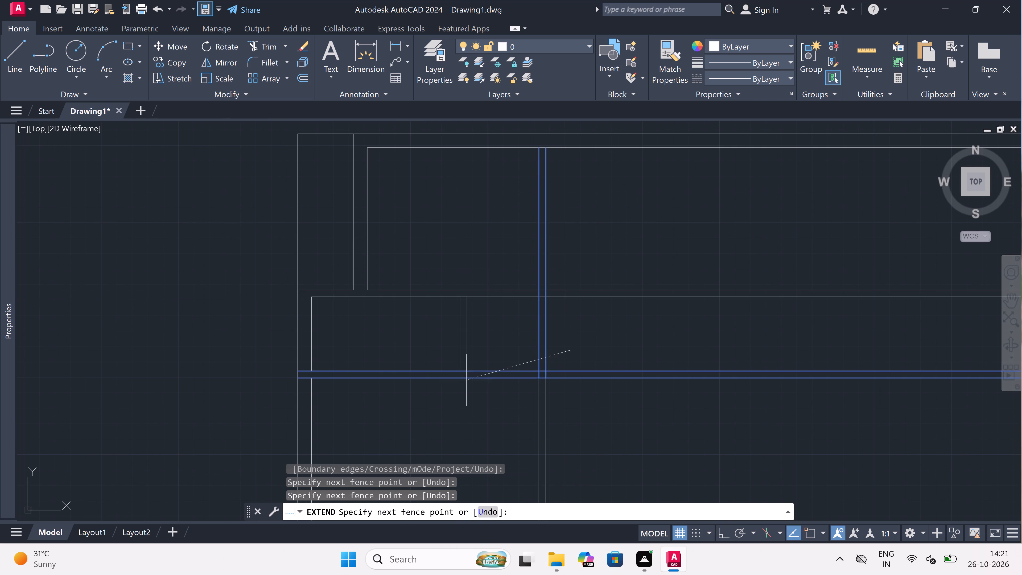
pyautogui.click(530, 350)
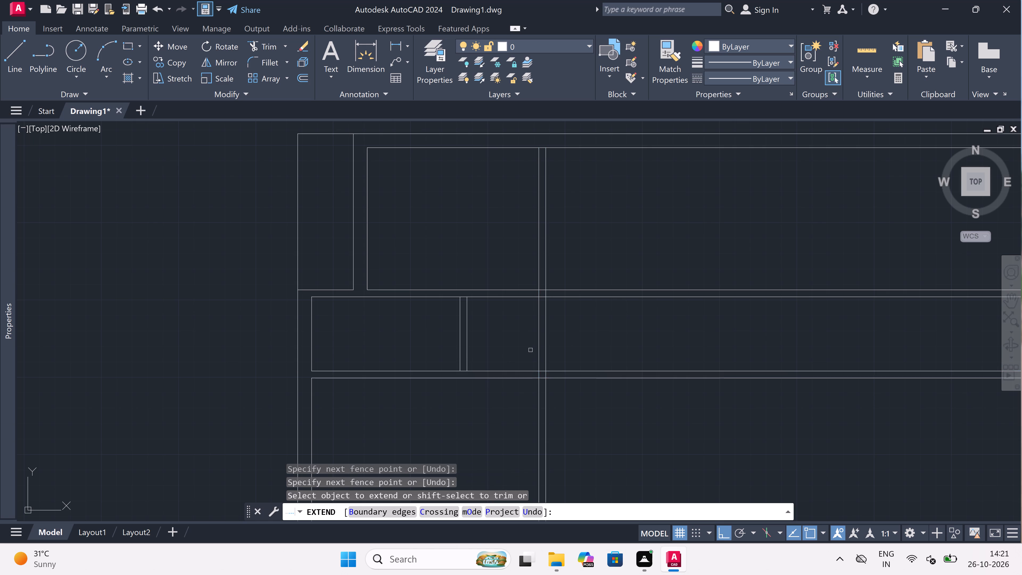
pyautogui.press('Escape')
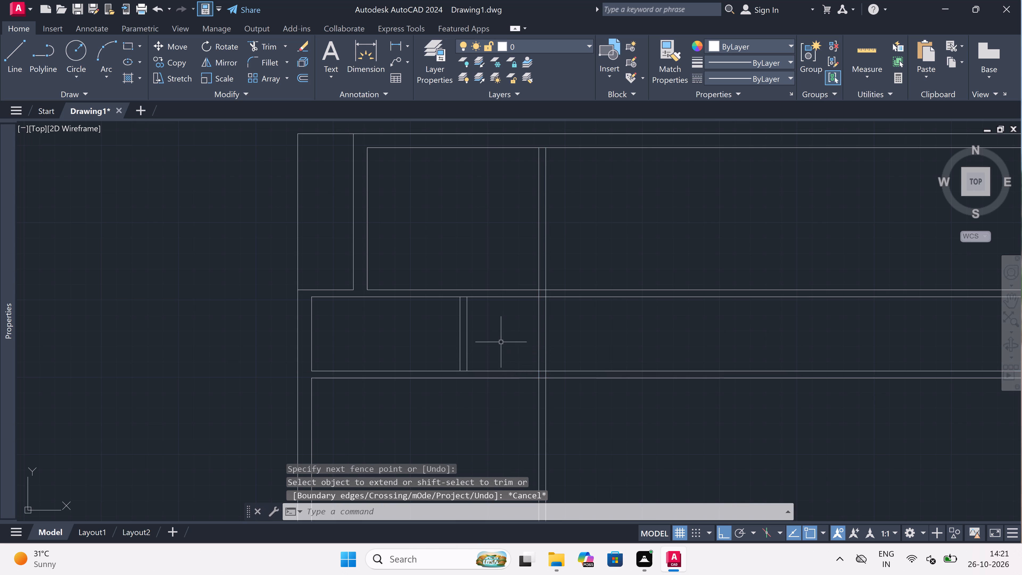
# Trim the 4' strip's upper and lower lines between the two lines of the 8' room's vertical partition.
pyautogui.press('t')
pyautogui.press('r')
pyautogui.press('space')
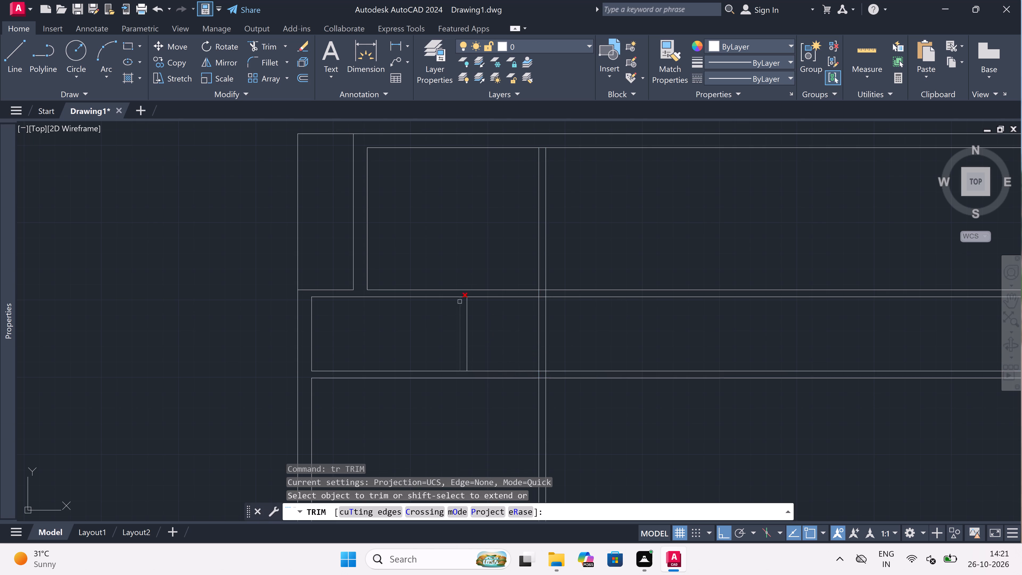
pyautogui.scroll(1, 460, 301)
pyautogui.click(465, 293)
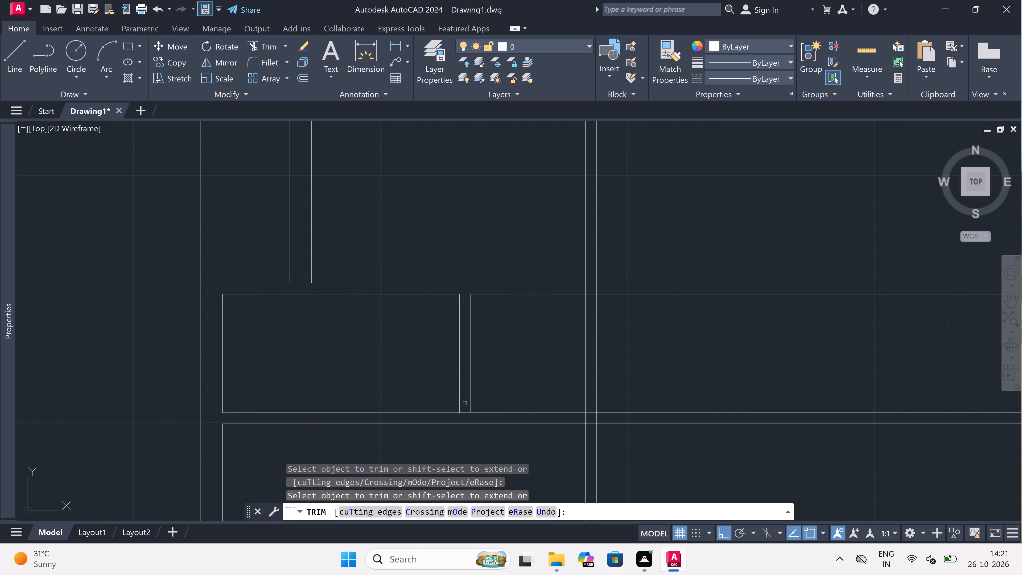
pyautogui.click(464, 412)
pyautogui.scroll(-2, 485, 325)
pyautogui.scroll(2, 510, 350)
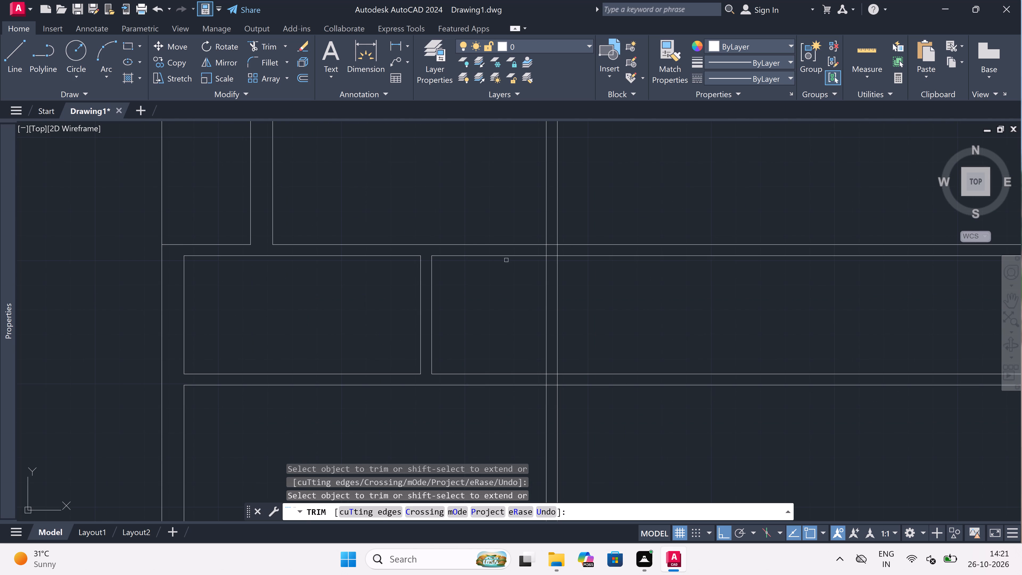
pyautogui.press('Escape')
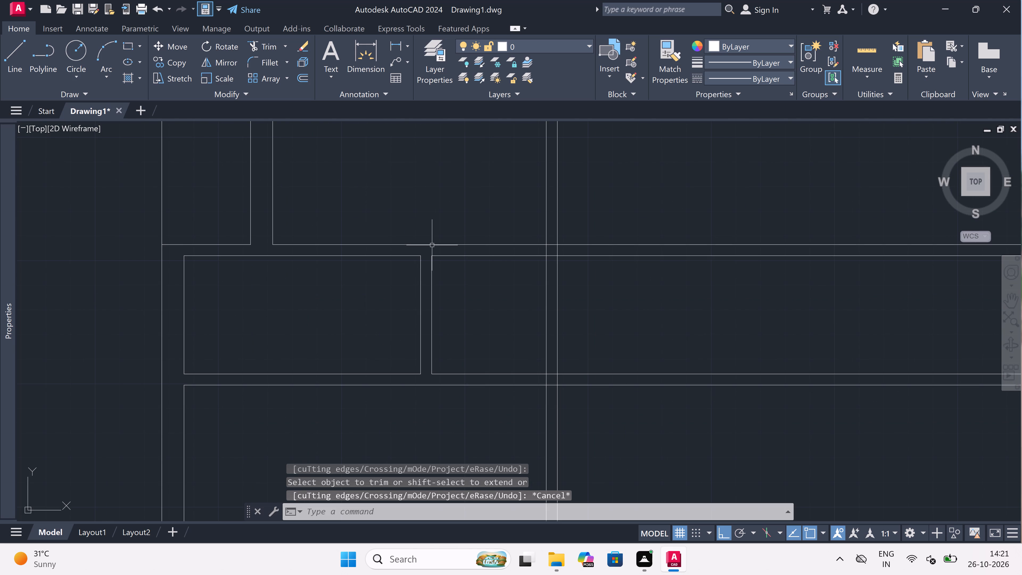
# Draw a short vertical line from the upper end of the 8' room's outer partition line to the upper horizontal partition line.
pyautogui.press('l')
pyautogui.press('space')
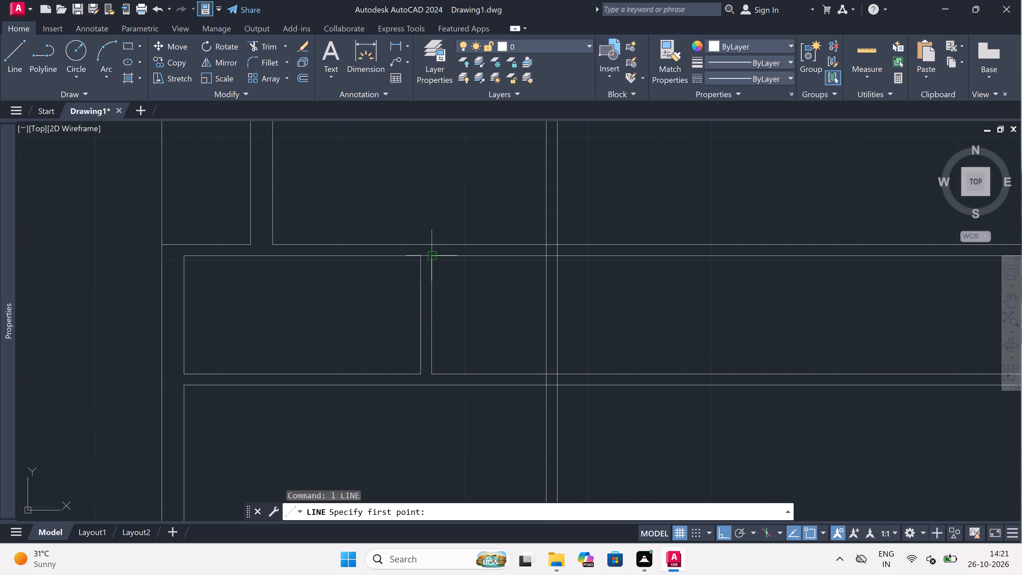
pyautogui.click(431, 257)
pyautogui.click(435, 241)
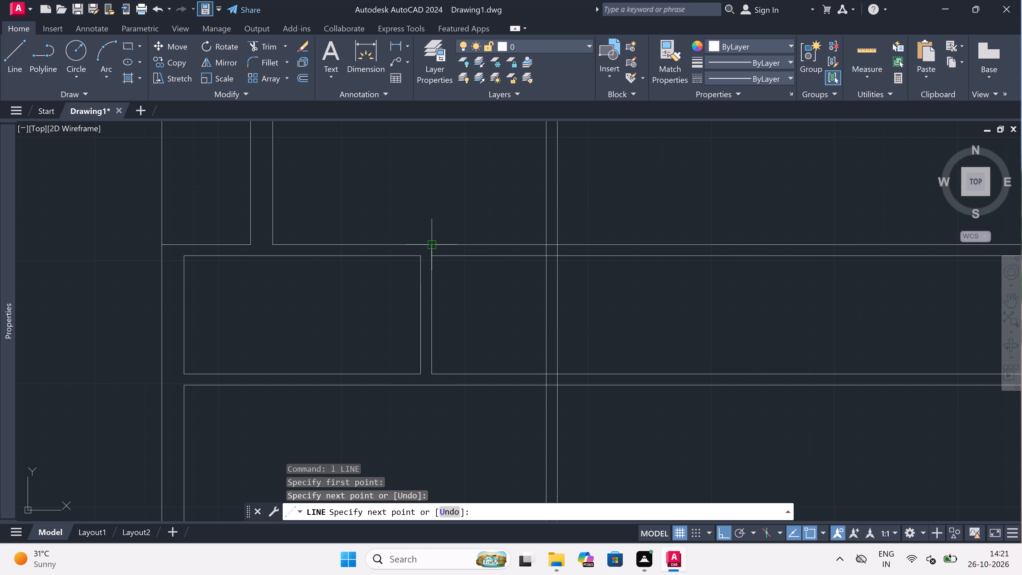
pyautogui.press('Escape')
# Draw a short vertical line across the partition below the 4' strip, slightly right of the 8' room's partition.
pyautogui.press('space')
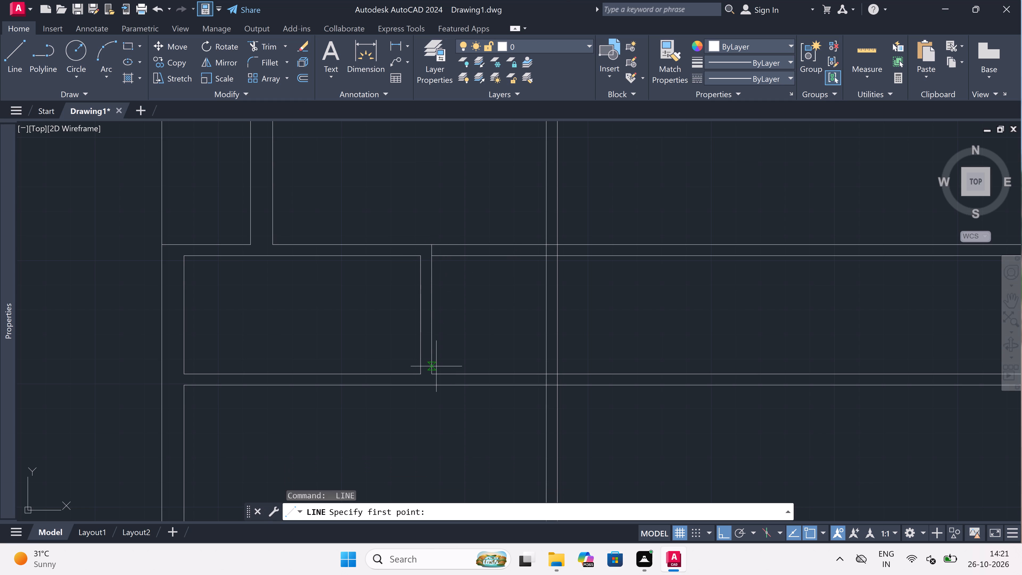
pyautogui.scroll(3, 445, 376)
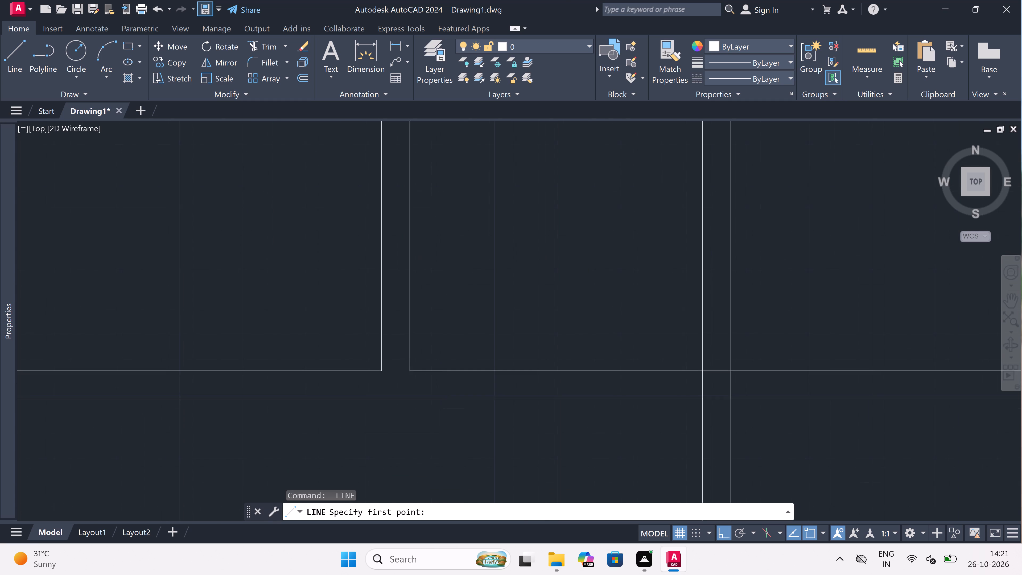
pyautogui.click(476, 370)
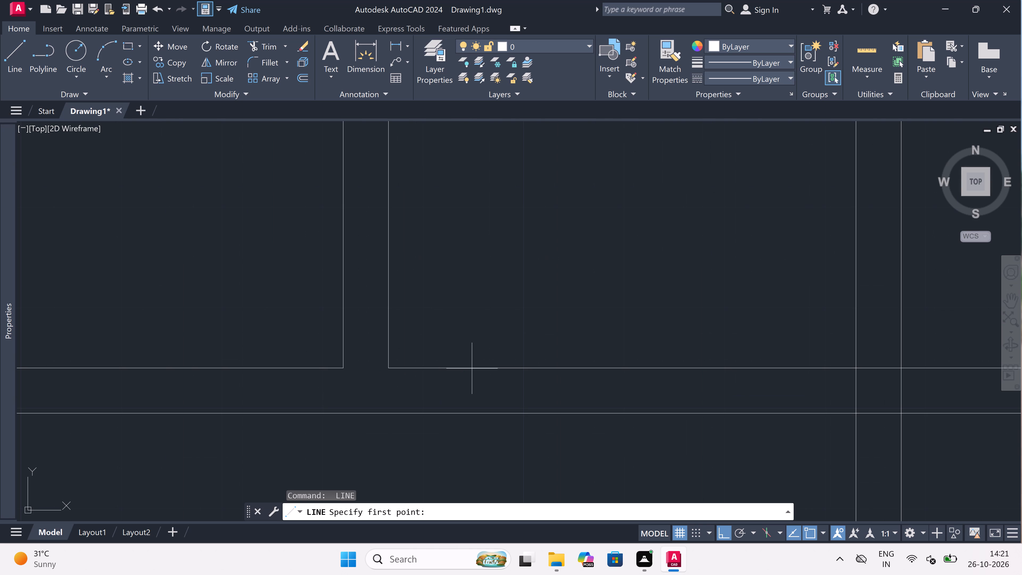
pyautogui.click(477, 414)
pyautogui.press('Escape')
pyautogui.scroll(-3, 475, 377)
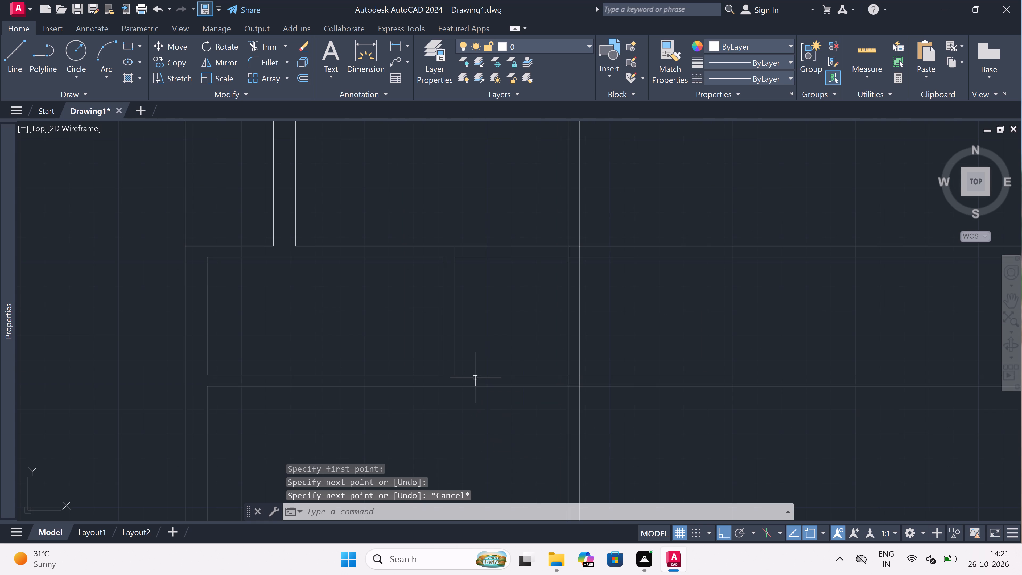
# Trim the horizontal partition lines above and below the 4' strip between the short closing lines and the long vertical partition.
pyautogui.press('t')
pyautogui.press('r')
pyautogui.press('space')
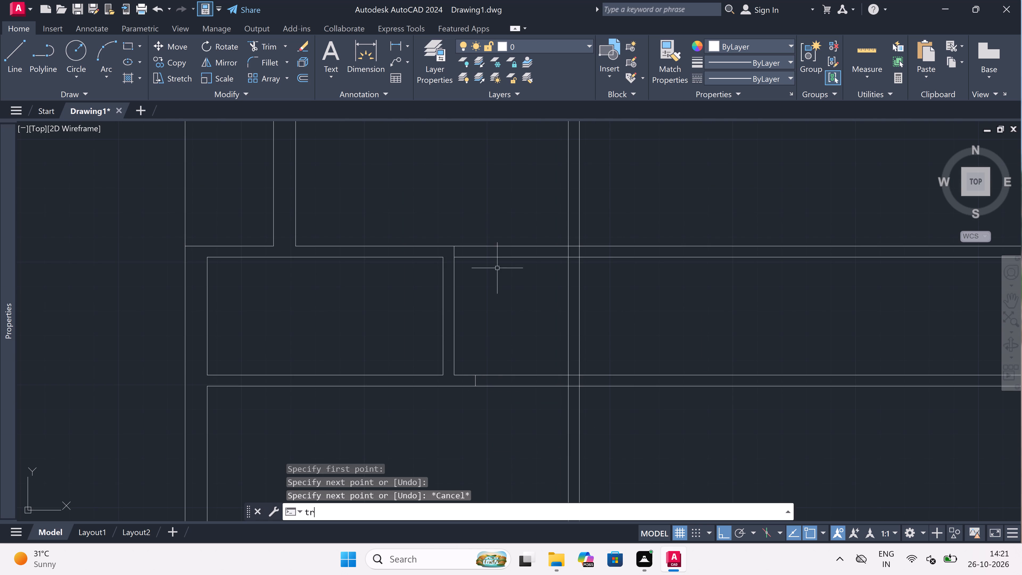
pyautogui.click(497, 227)
pyautogui.click(497, 298)
pyautogui.click(518, 338)
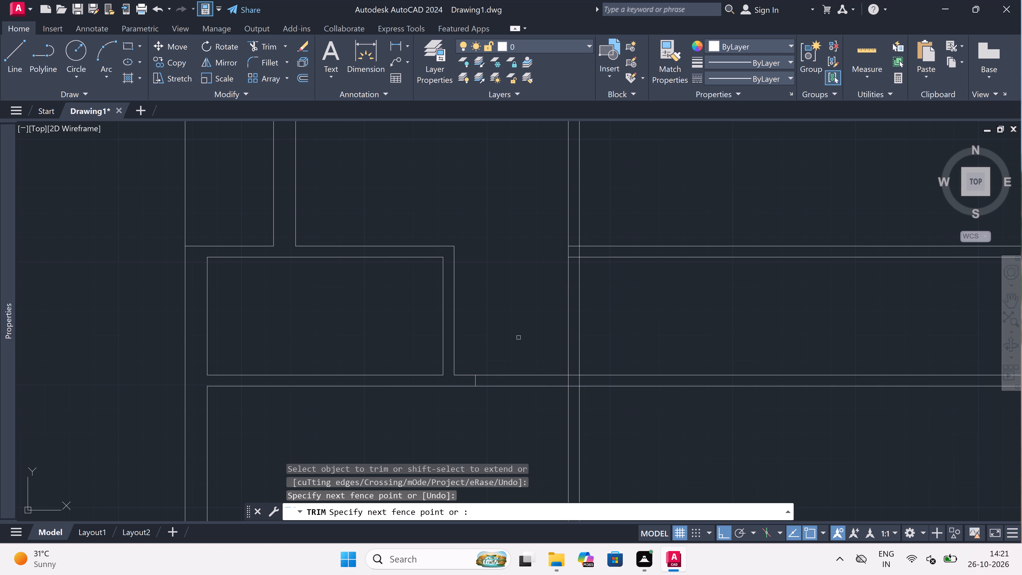
pyautogui.click(514, 442)
pyautogui.scroll(-2, 522, 295)
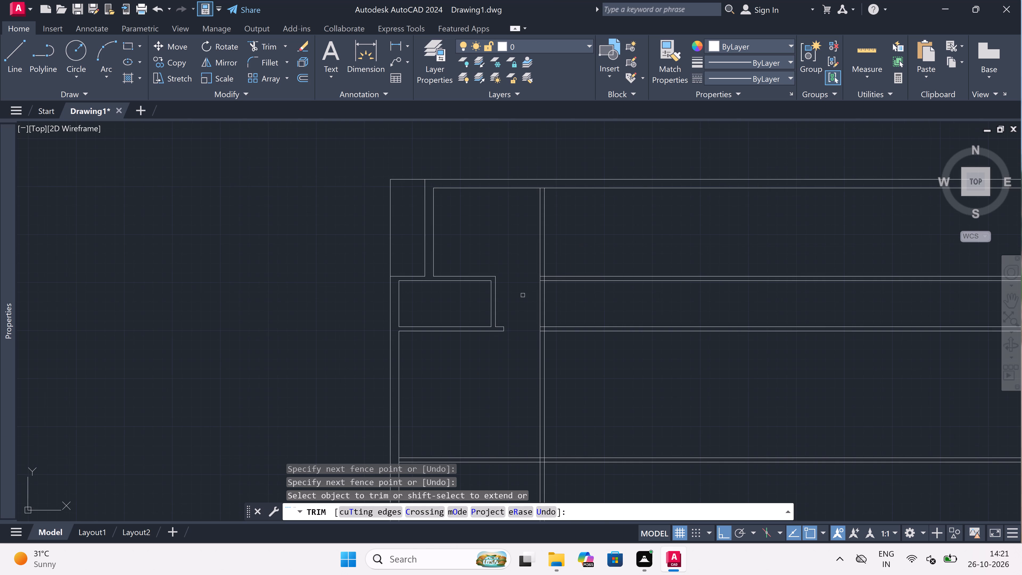
pyautogui.scroll(2, 555, 301)
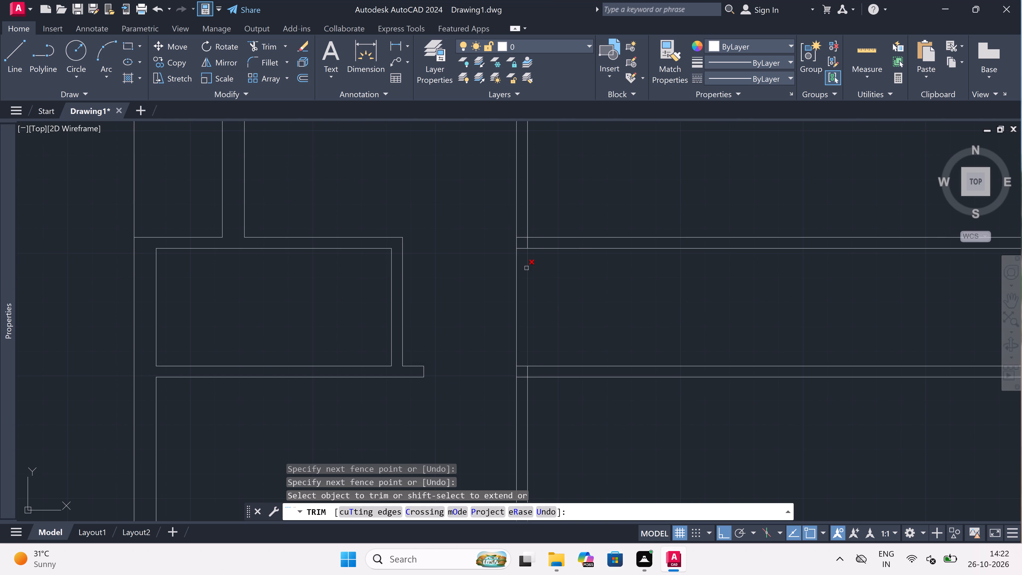
pyautogui.scroll(-2, 526, 268)
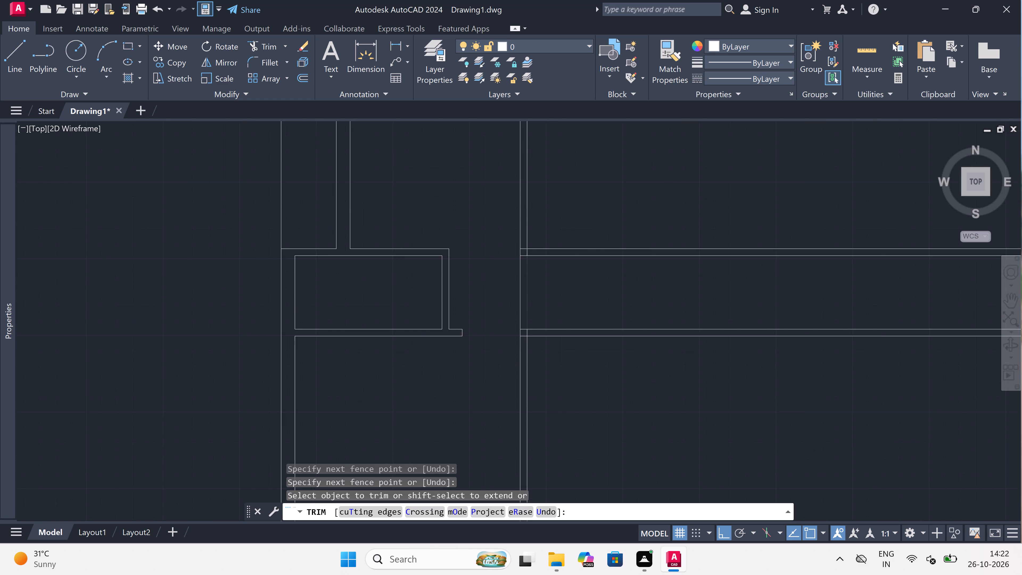
pyautogui.scroll(2, 533, 249)
pyautogui.press('Escape')
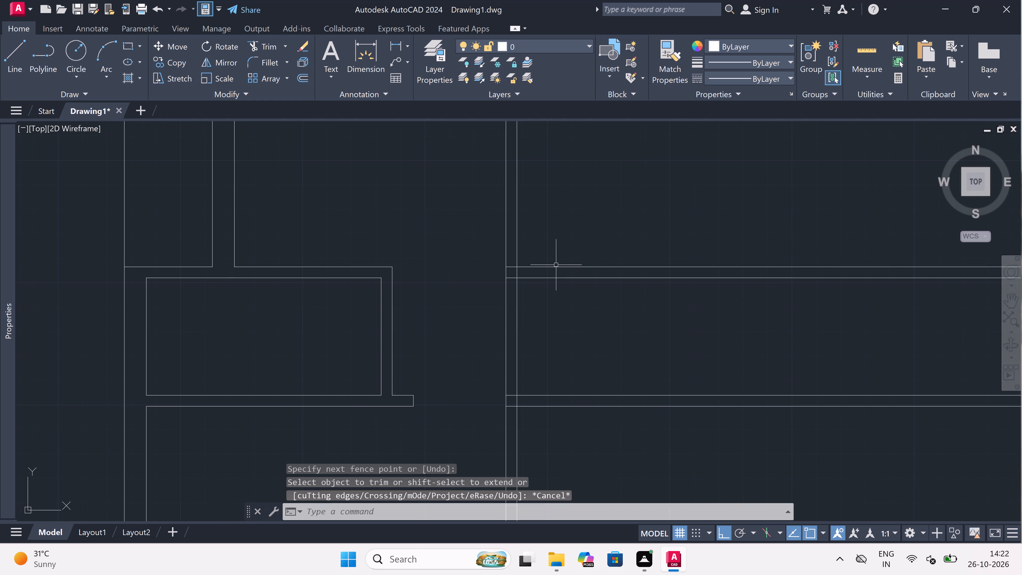
# Delete both lines of the partition above the 4' strip to the right of the long vertical partition.
pyautogui.click(604, 251)
pyautogui.click(551, 345)
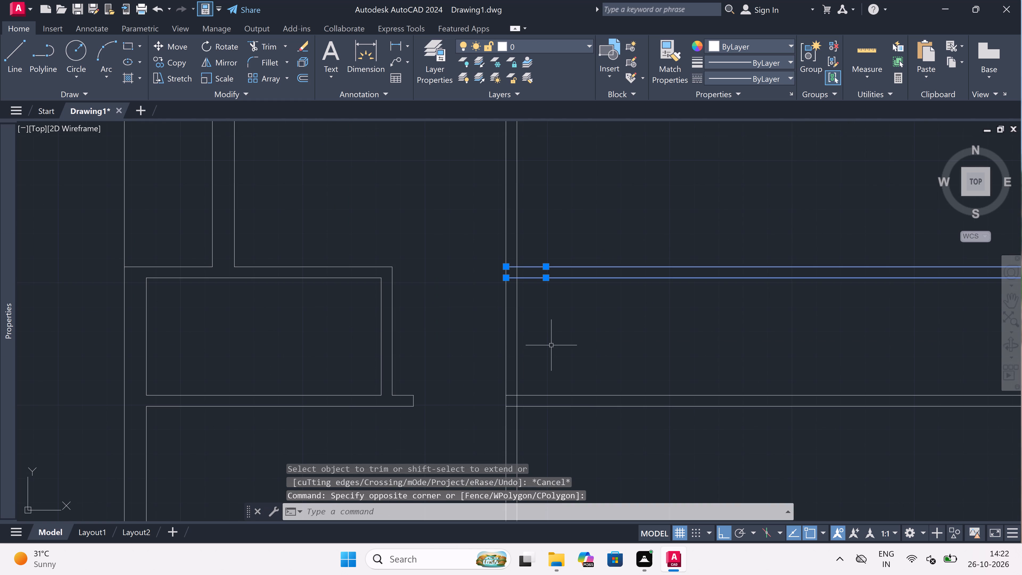
pyautogui.press('Delete')
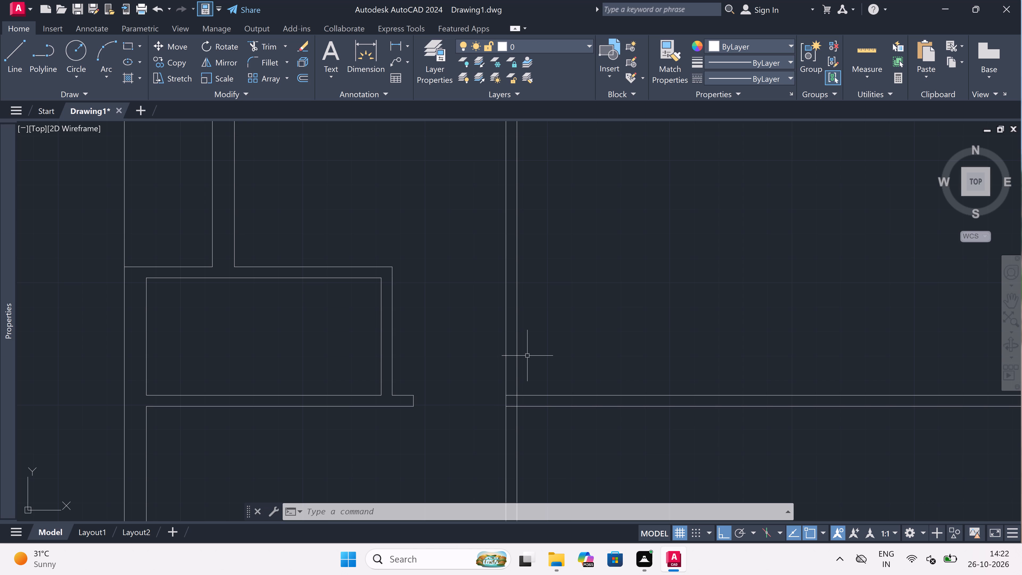
# Trim the overlapping line pieces inside the junction of the long vertical partition and the partition below the 4' strip, keeping the vertical's outer left line.
pyautogui.scroll(-3, 527, 356)
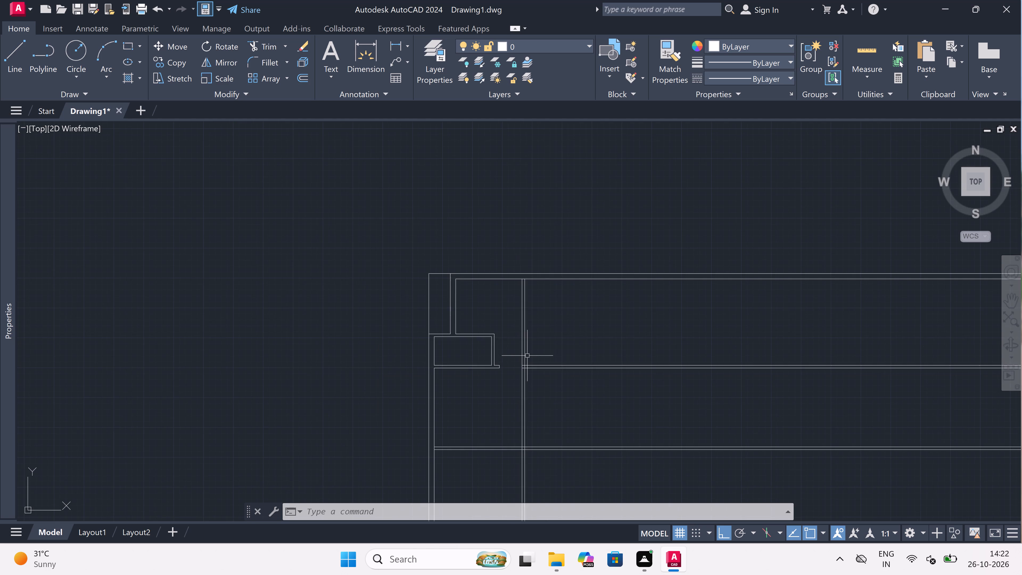
pyautogui.scroll(-3, 527, 356)
pyautogui.scroll(5, 519, 381)
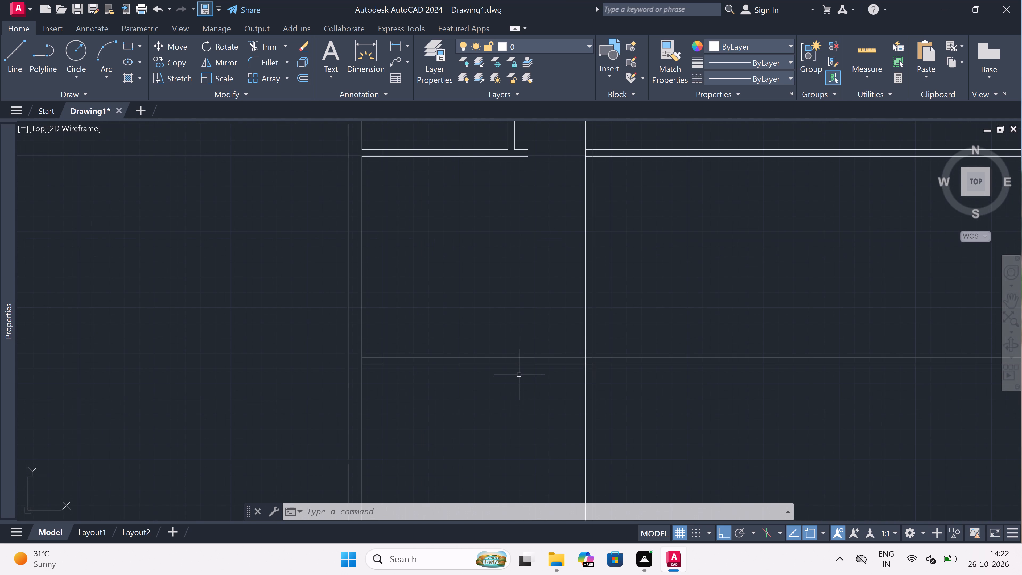
pyautogui.scroll(-1, 519, 370)
pyautogui.press('t')
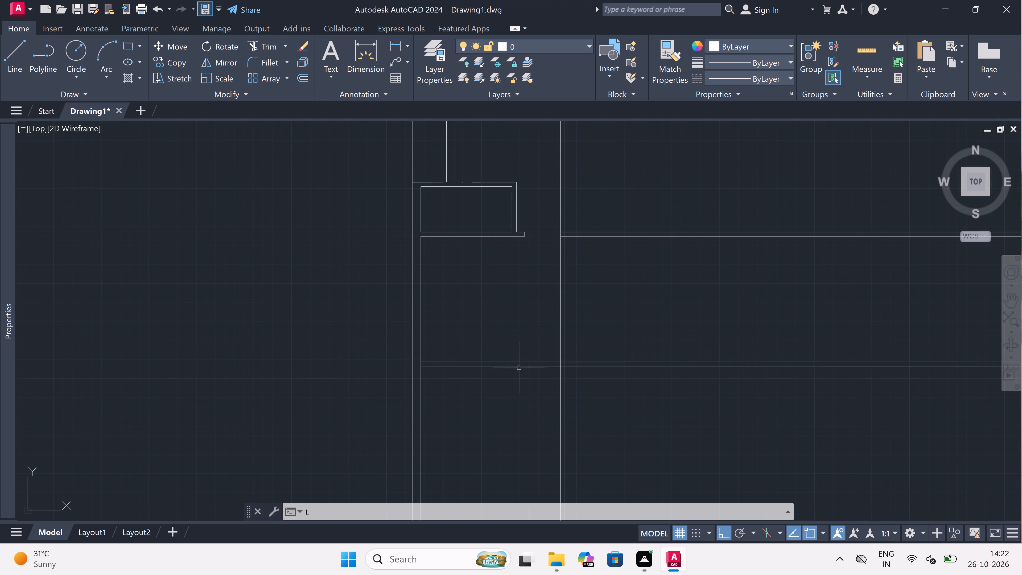
pyautogui.press('r')
pyautogui.press('space')
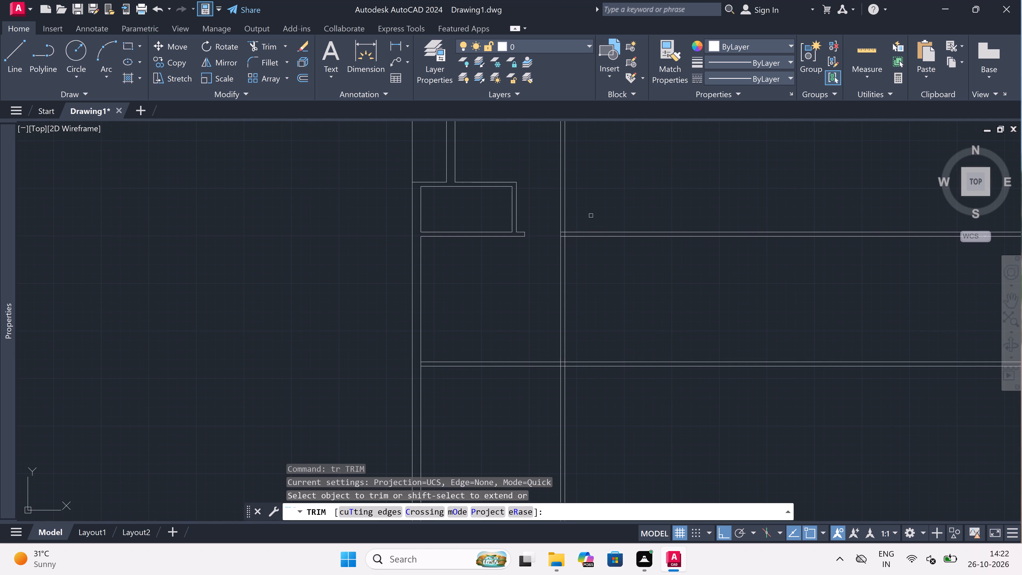
pyautogui.scroll(2, 580, 213)
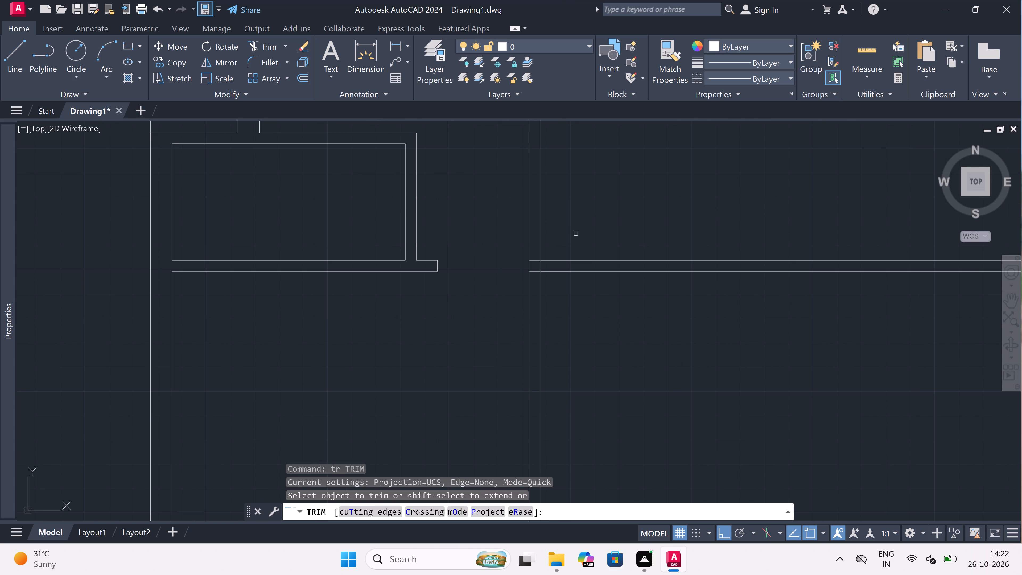
pyautogui.scroll(1, 559, 261)
pyautogui.scroll(1, 510, 270)
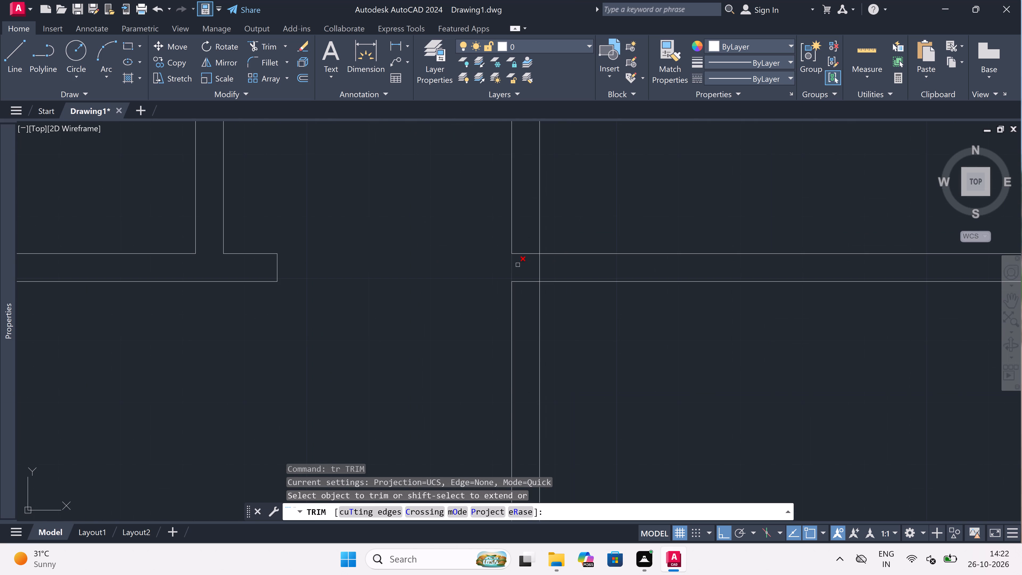
pyautogui.click(520, 263)
pyautogui.click(526, 303)
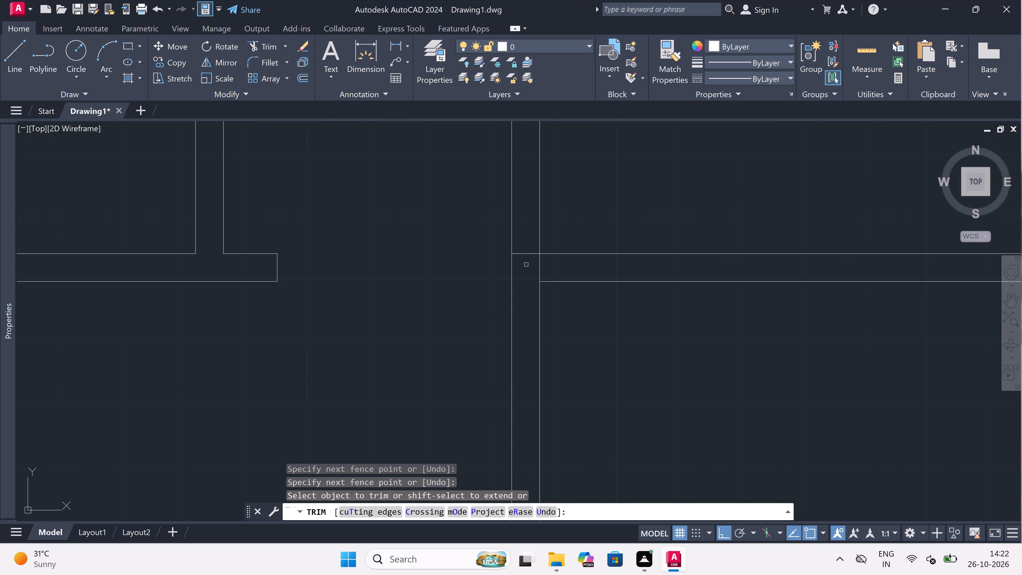
pyautogui.click(526, 265)
pyautogui.click(548, 262)
pyautogui.scroll(1, 516, 247)
pyautogui.click(525, 248)
pyautogui.click(526, 282)
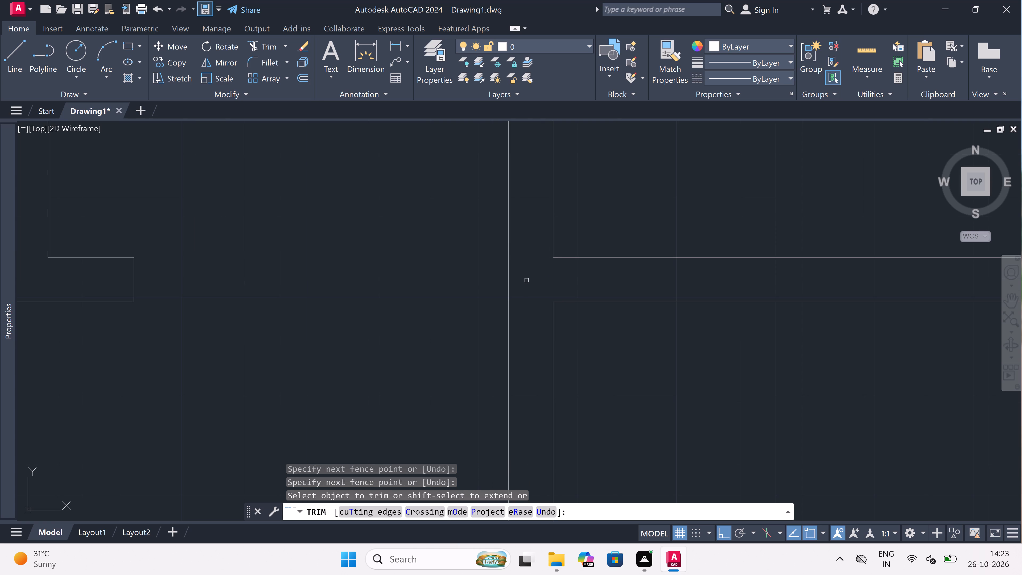
pyautogui.press('Escape')
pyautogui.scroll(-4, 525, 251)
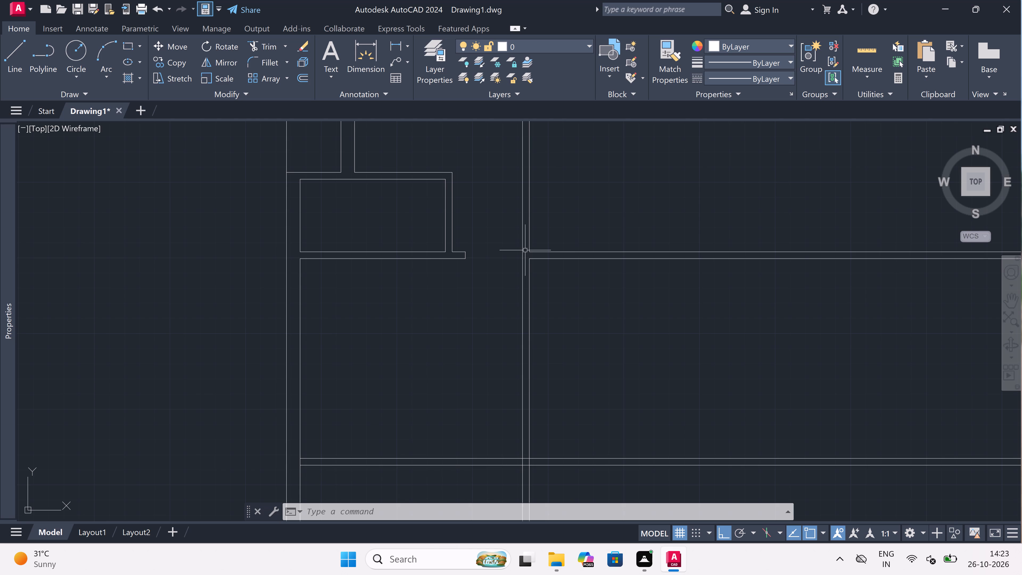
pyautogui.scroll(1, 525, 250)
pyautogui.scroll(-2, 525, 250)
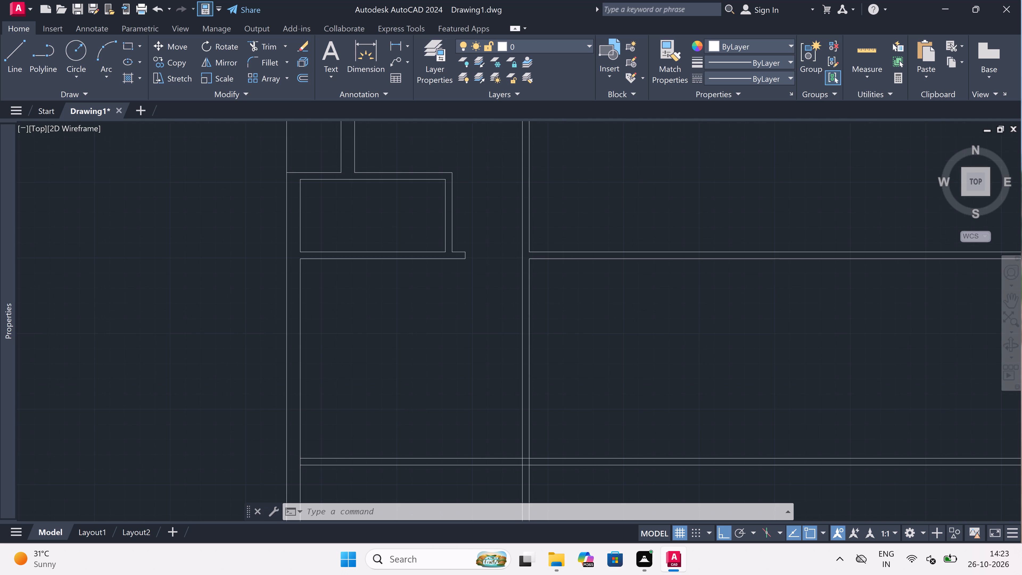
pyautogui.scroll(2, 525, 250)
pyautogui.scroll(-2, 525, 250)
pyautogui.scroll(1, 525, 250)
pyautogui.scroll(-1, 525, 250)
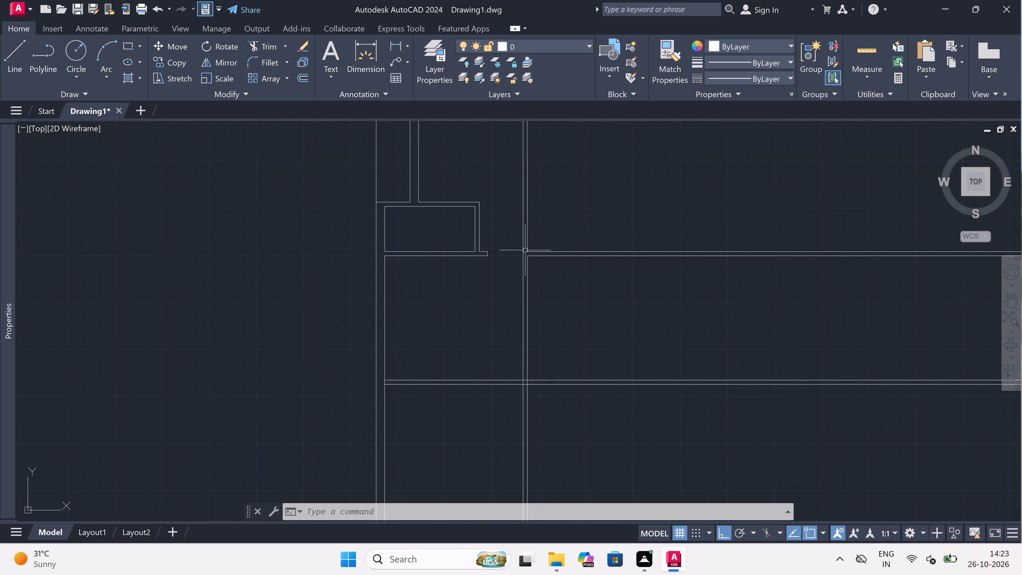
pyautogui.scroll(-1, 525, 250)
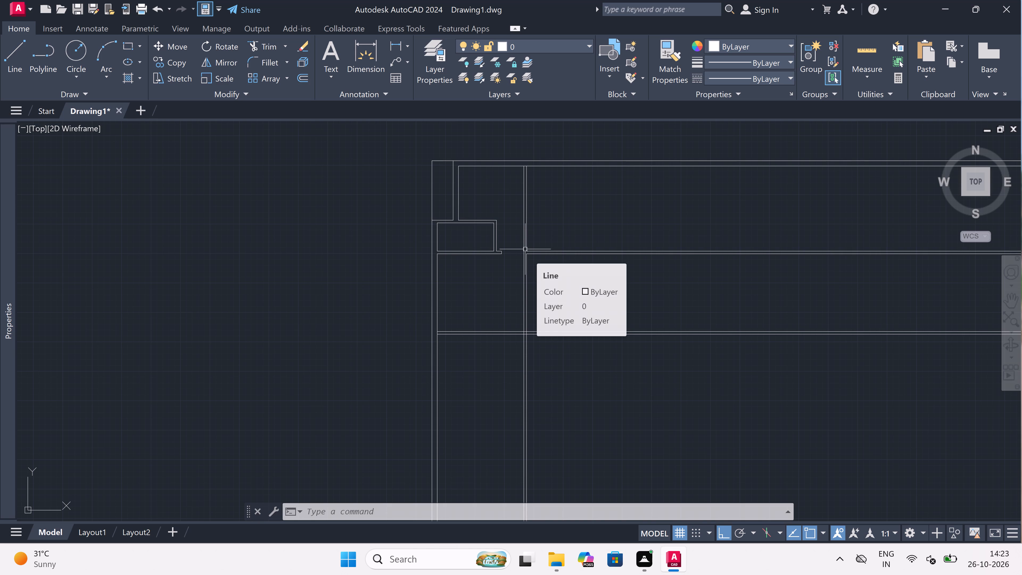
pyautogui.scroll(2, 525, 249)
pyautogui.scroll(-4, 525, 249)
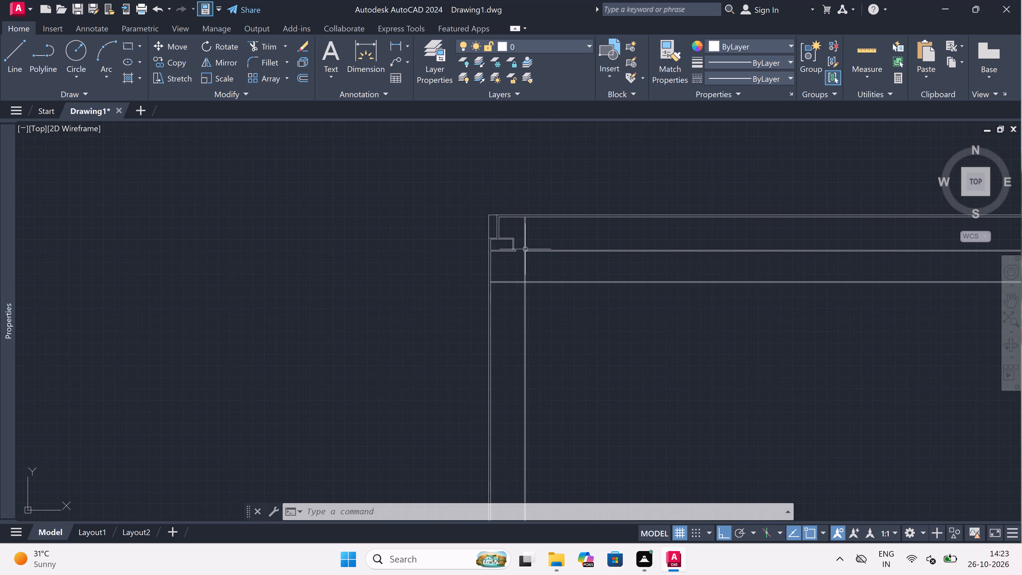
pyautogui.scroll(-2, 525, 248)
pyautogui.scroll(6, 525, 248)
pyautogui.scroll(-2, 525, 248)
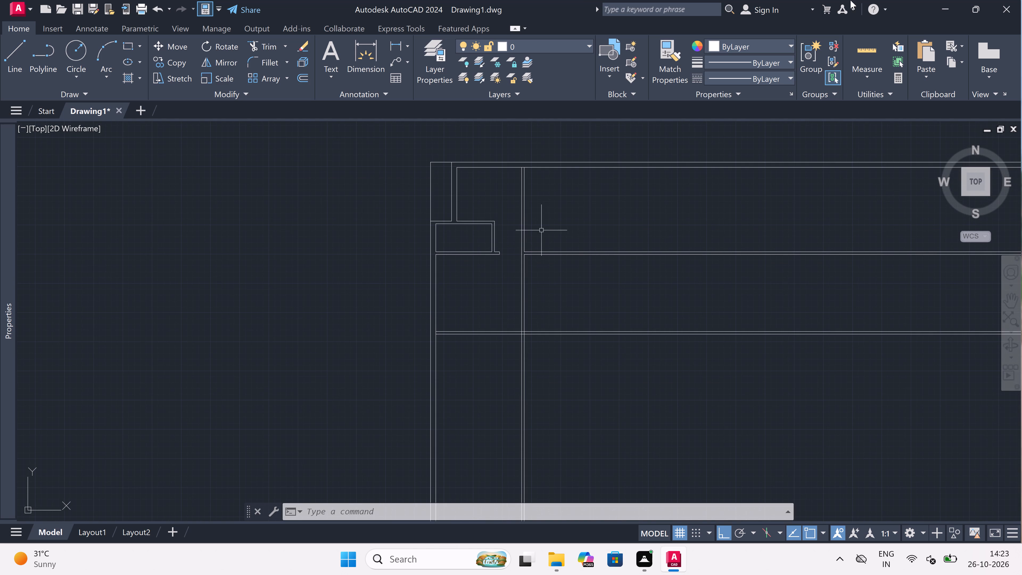
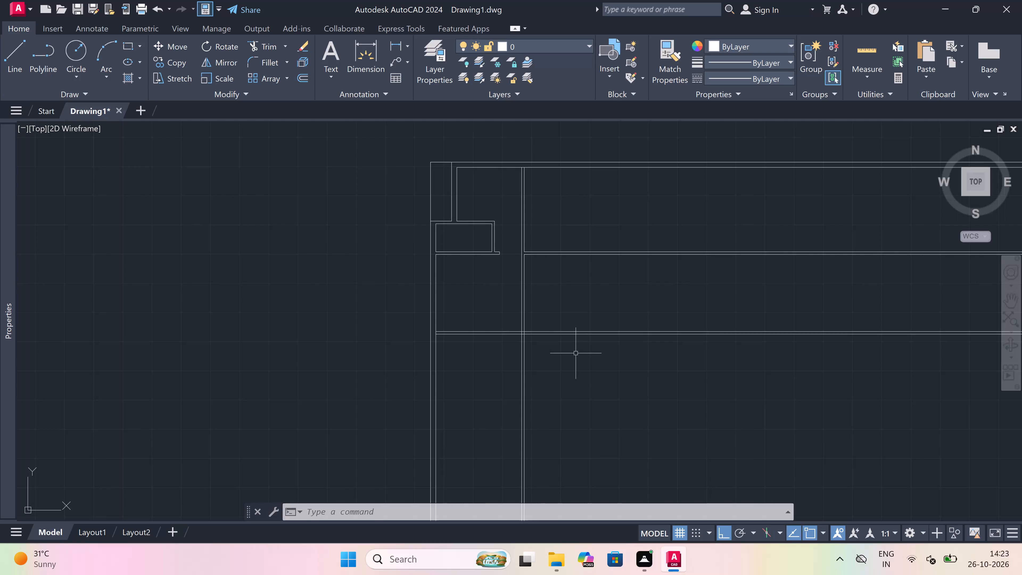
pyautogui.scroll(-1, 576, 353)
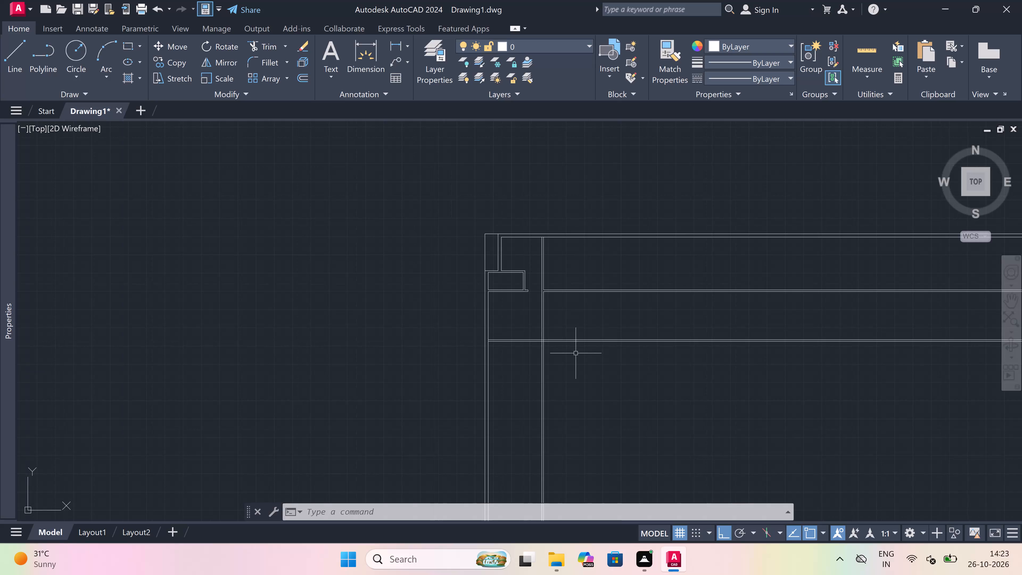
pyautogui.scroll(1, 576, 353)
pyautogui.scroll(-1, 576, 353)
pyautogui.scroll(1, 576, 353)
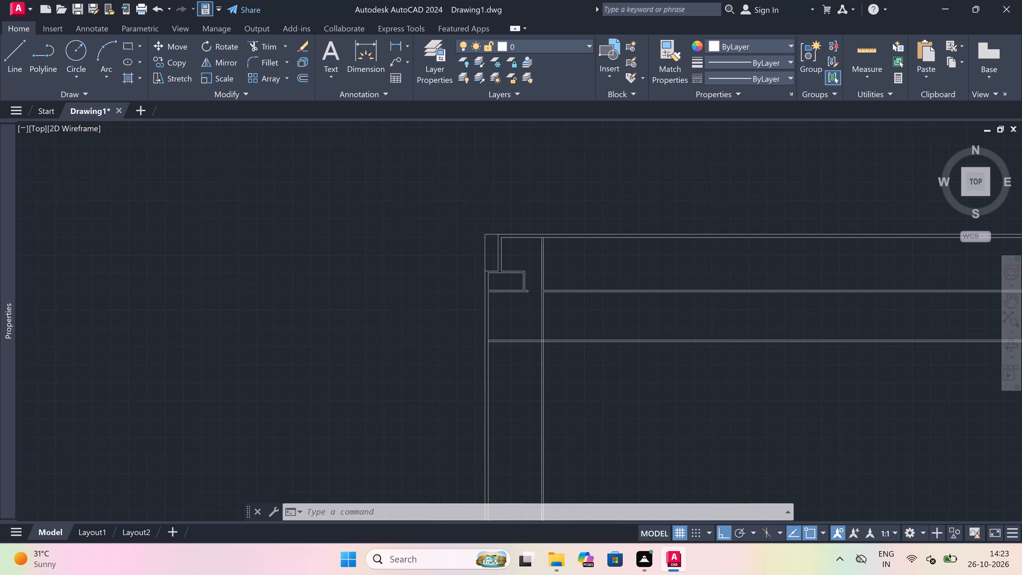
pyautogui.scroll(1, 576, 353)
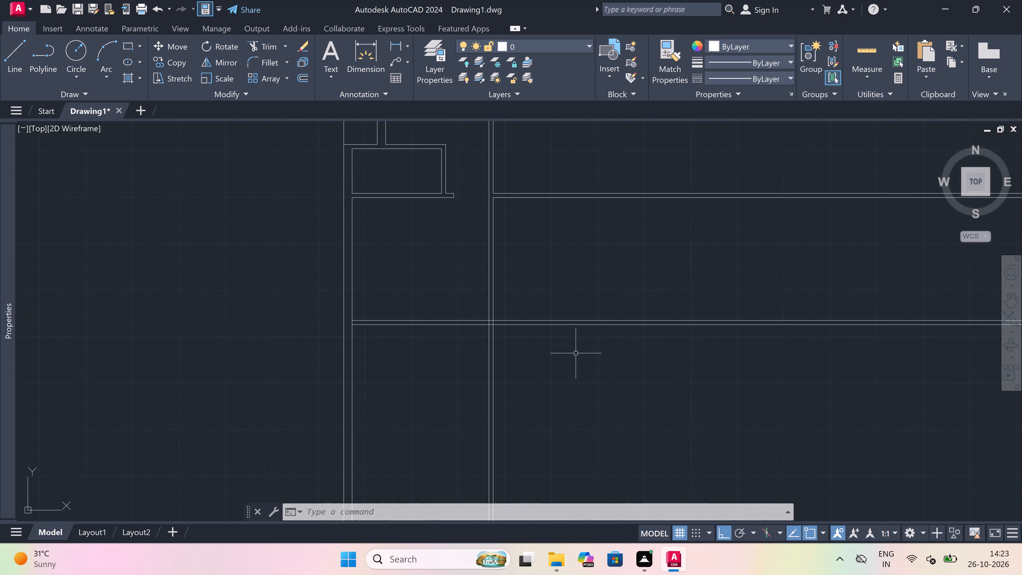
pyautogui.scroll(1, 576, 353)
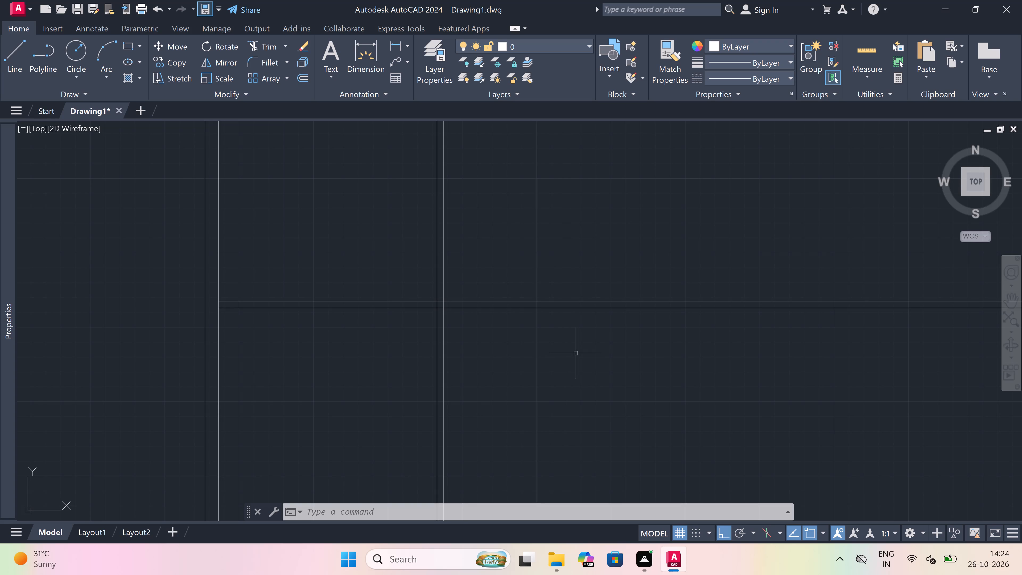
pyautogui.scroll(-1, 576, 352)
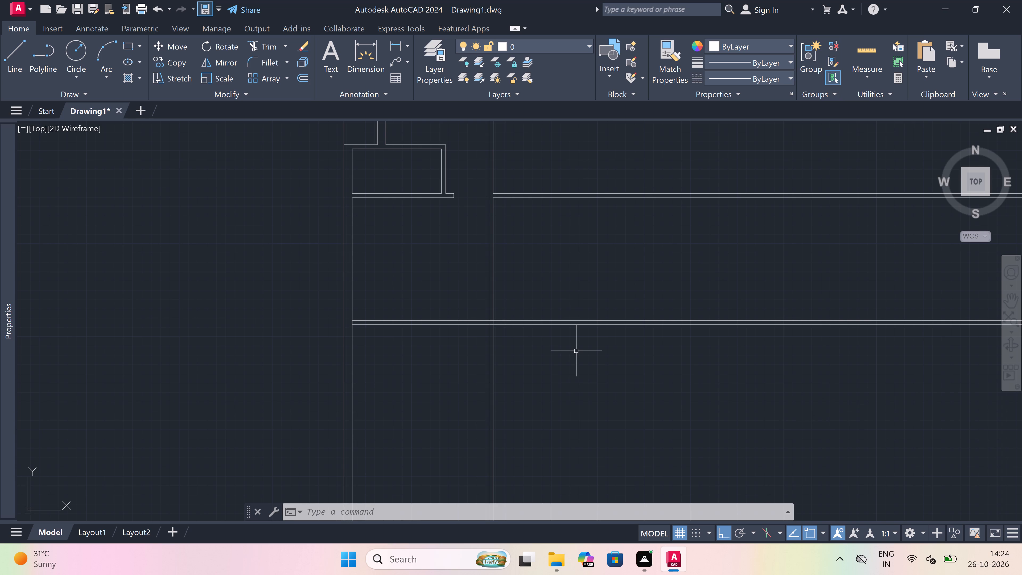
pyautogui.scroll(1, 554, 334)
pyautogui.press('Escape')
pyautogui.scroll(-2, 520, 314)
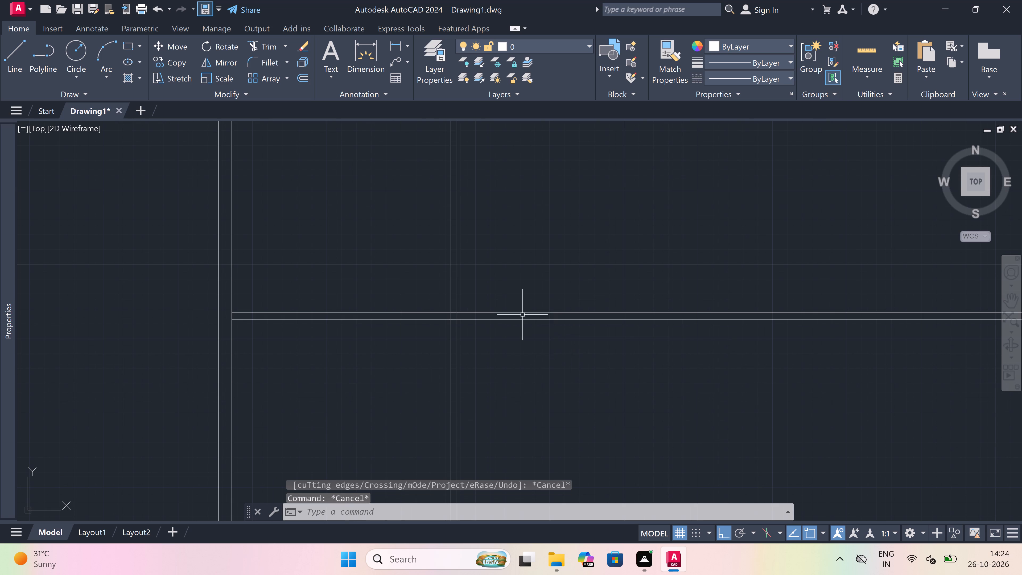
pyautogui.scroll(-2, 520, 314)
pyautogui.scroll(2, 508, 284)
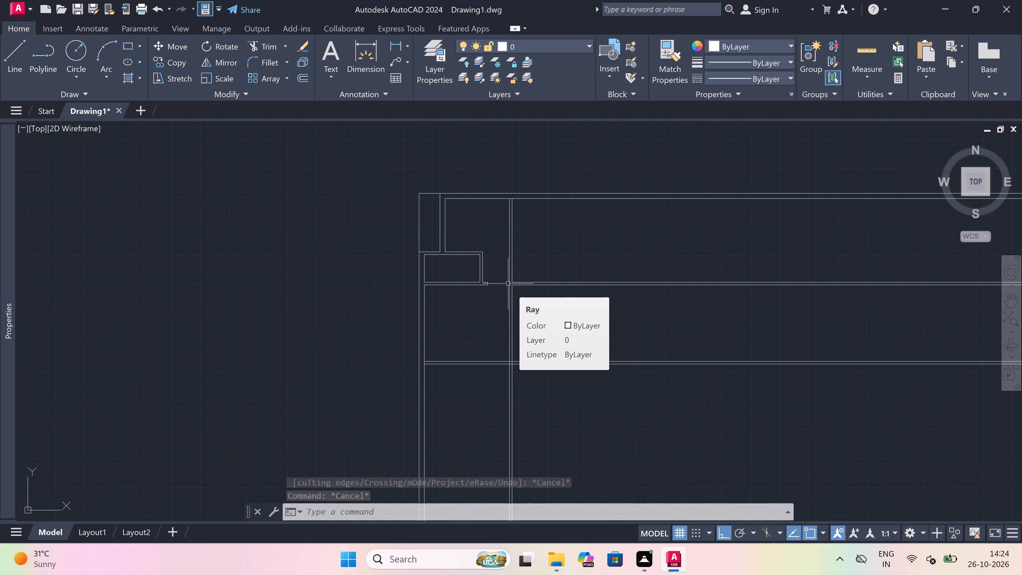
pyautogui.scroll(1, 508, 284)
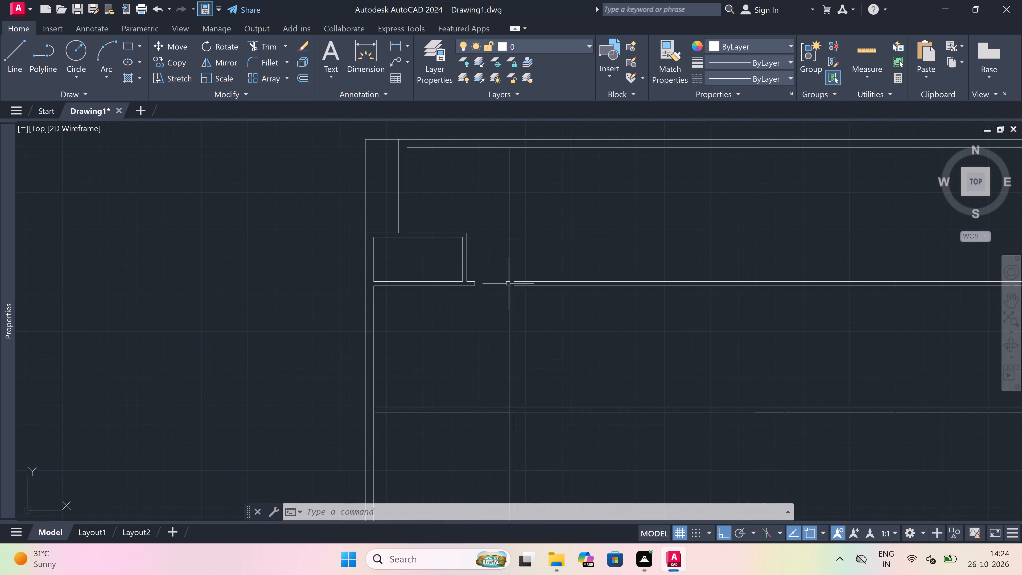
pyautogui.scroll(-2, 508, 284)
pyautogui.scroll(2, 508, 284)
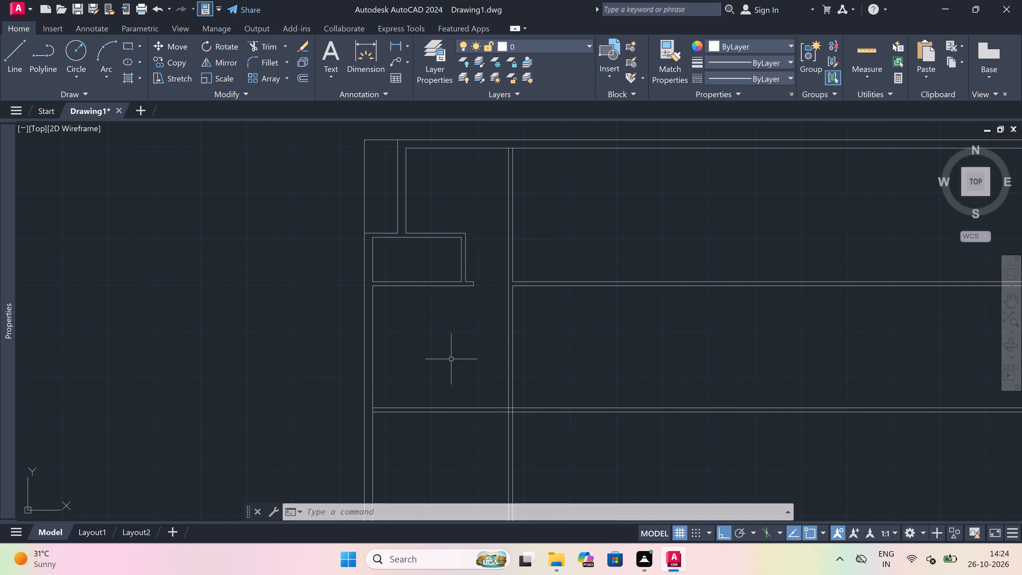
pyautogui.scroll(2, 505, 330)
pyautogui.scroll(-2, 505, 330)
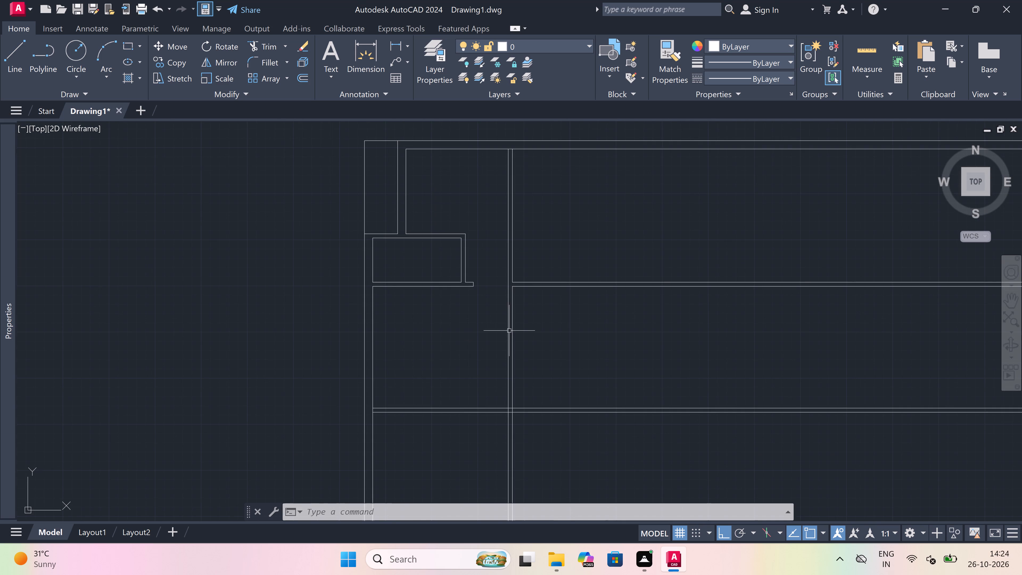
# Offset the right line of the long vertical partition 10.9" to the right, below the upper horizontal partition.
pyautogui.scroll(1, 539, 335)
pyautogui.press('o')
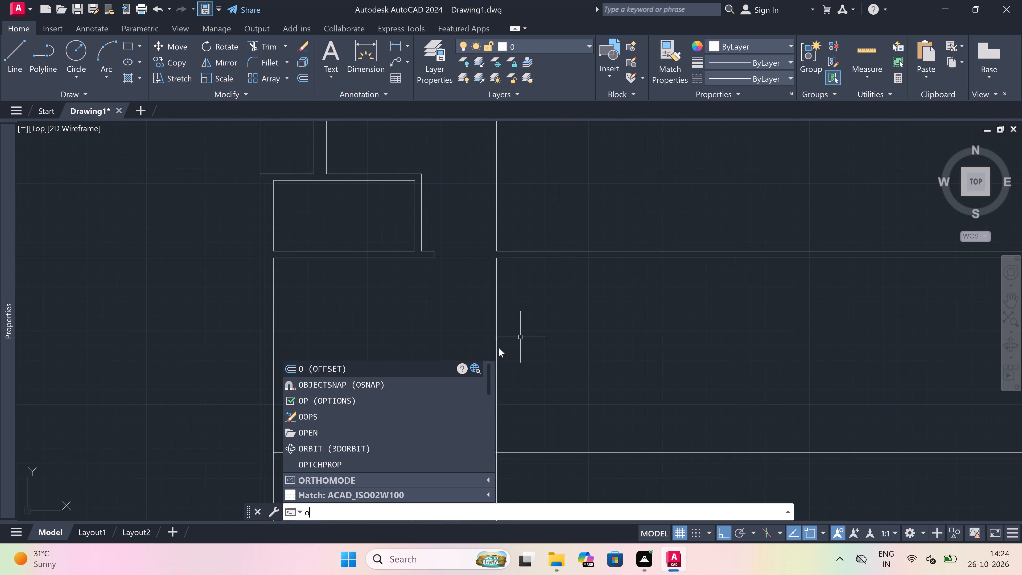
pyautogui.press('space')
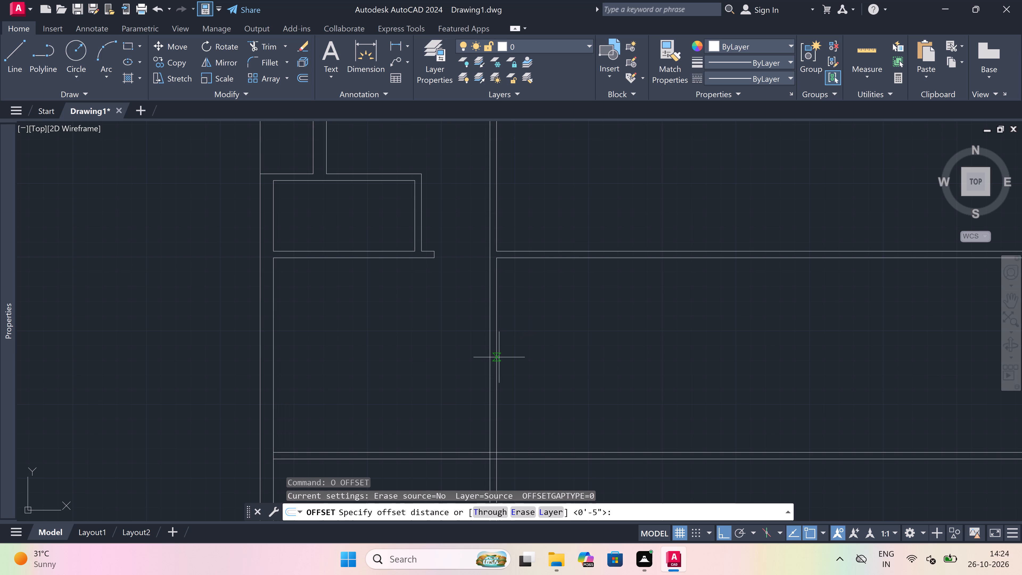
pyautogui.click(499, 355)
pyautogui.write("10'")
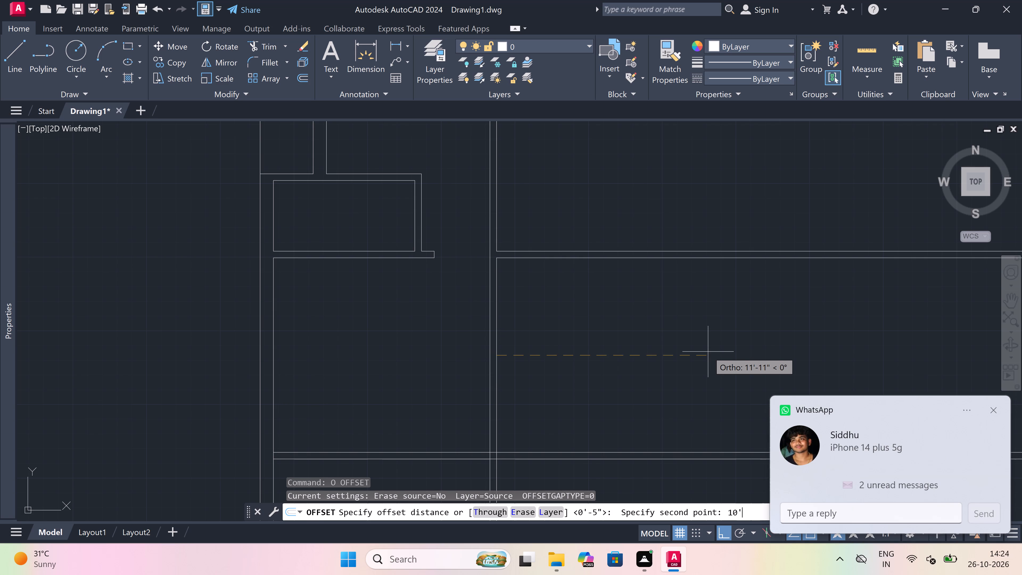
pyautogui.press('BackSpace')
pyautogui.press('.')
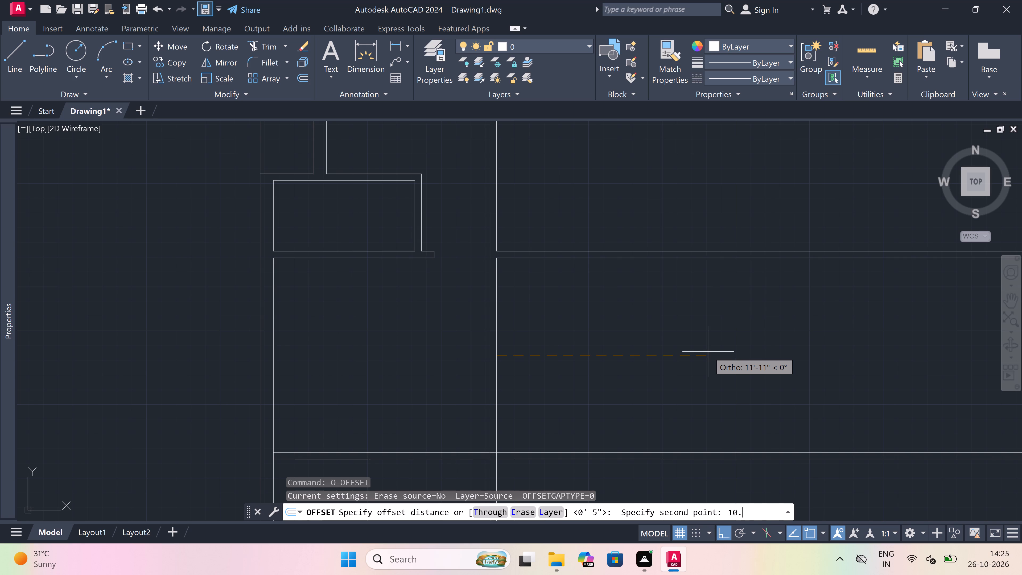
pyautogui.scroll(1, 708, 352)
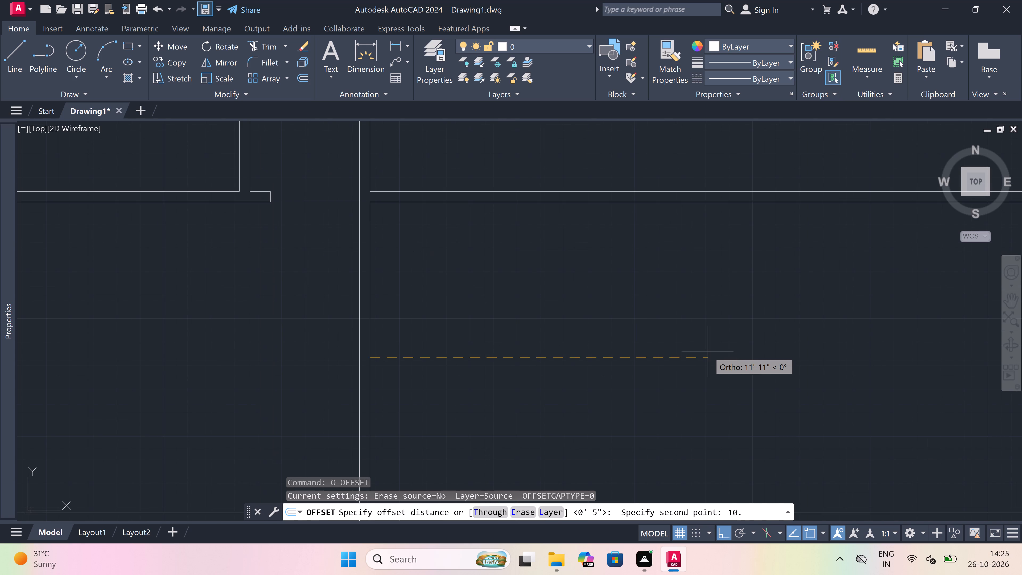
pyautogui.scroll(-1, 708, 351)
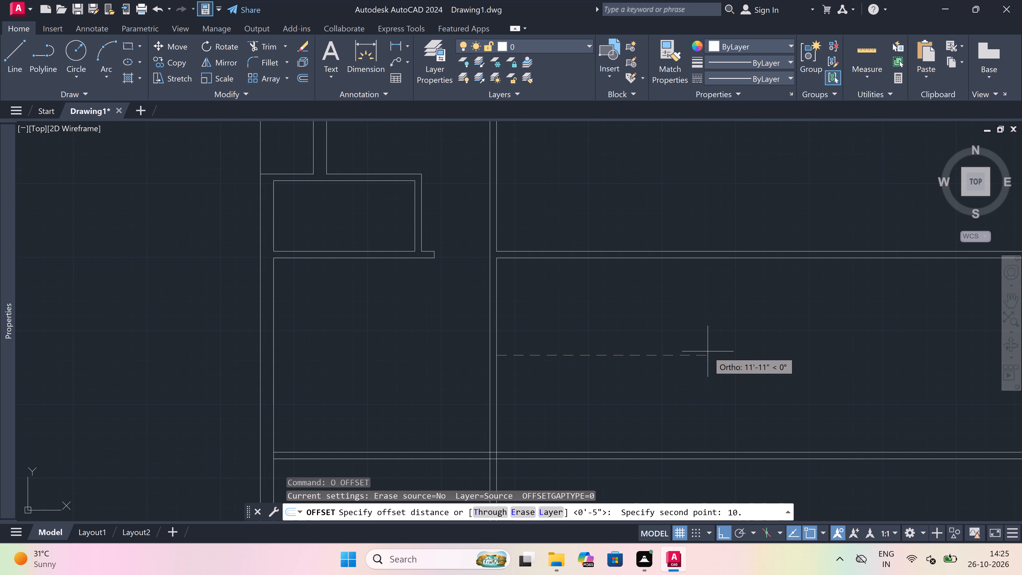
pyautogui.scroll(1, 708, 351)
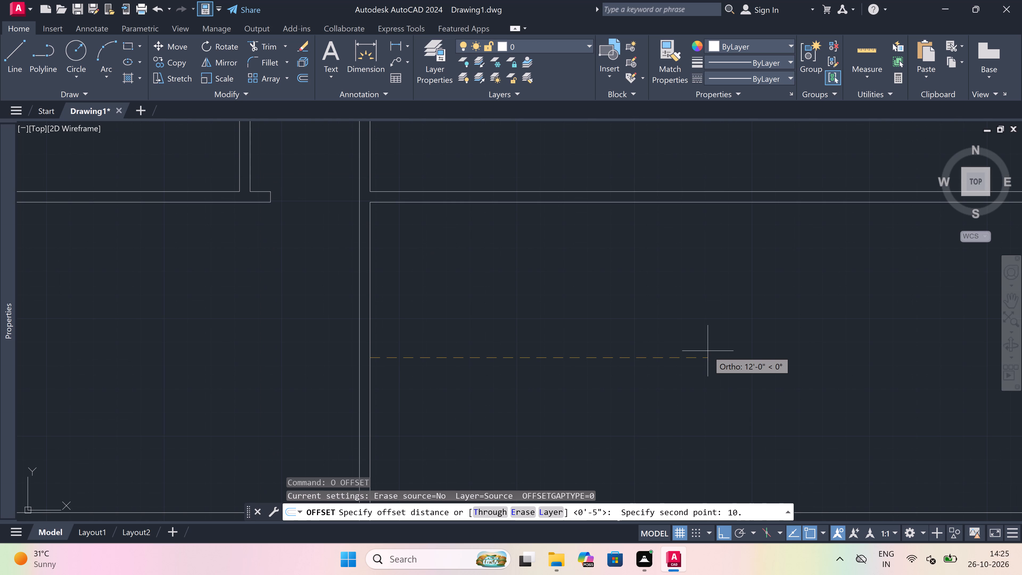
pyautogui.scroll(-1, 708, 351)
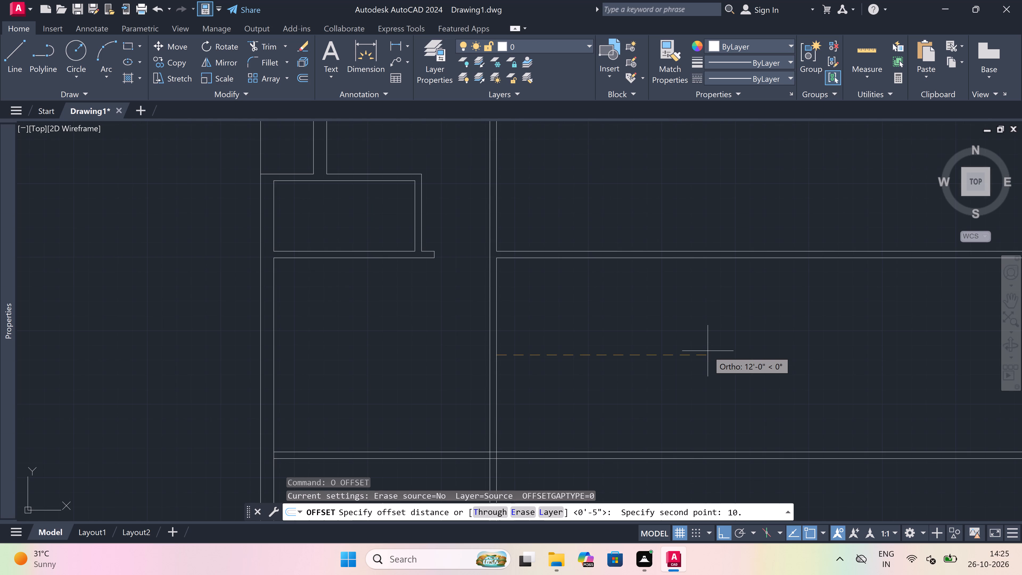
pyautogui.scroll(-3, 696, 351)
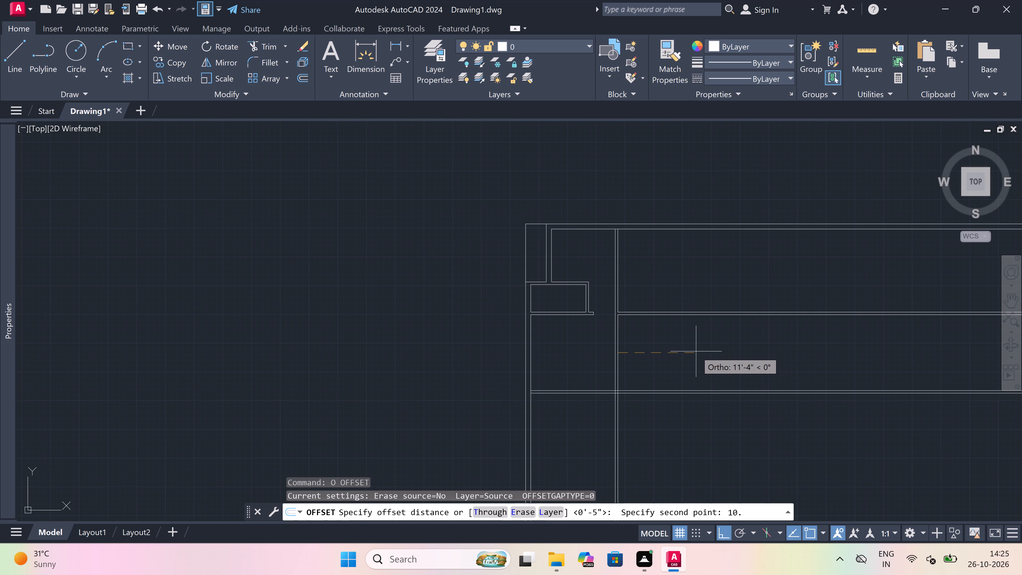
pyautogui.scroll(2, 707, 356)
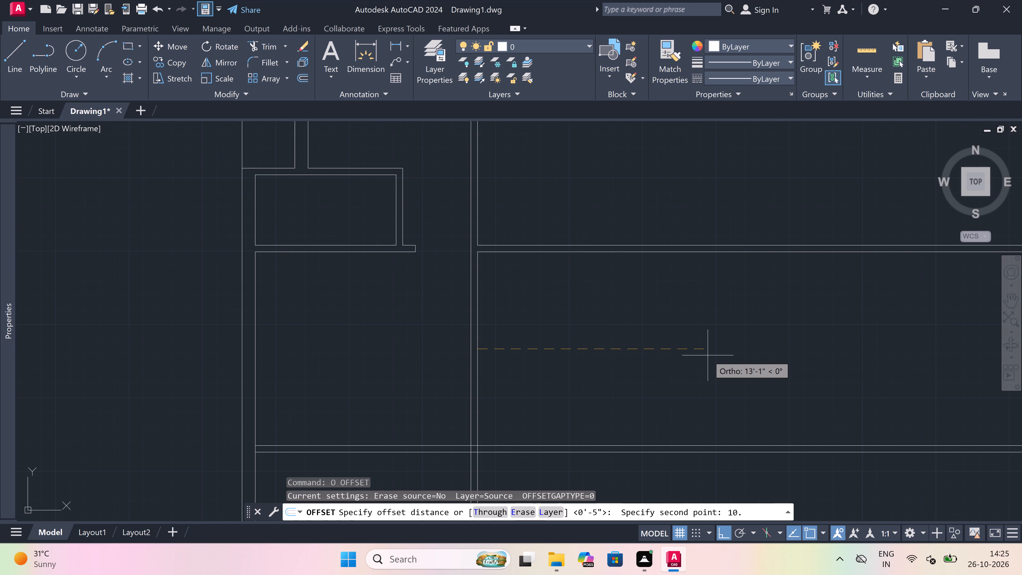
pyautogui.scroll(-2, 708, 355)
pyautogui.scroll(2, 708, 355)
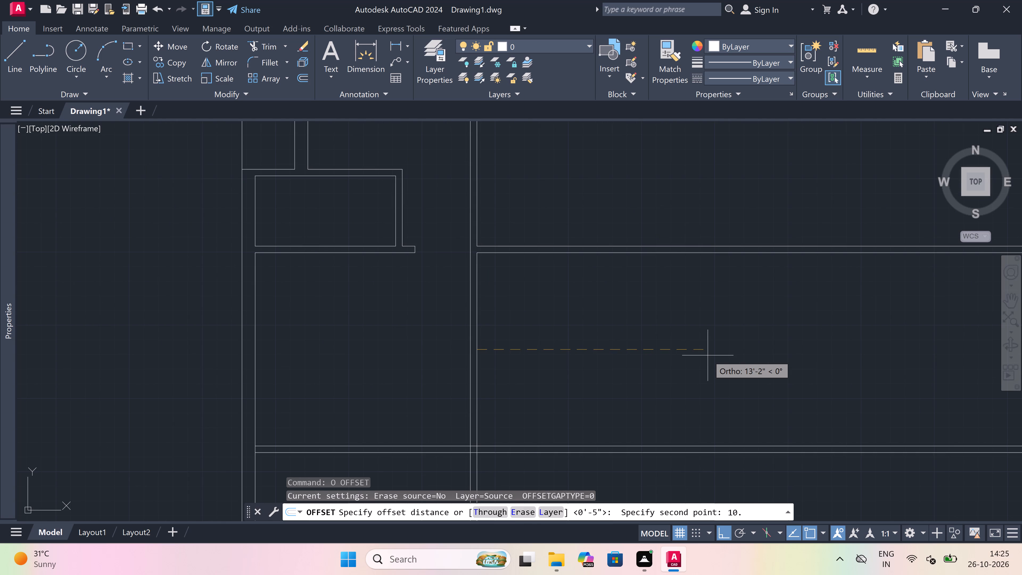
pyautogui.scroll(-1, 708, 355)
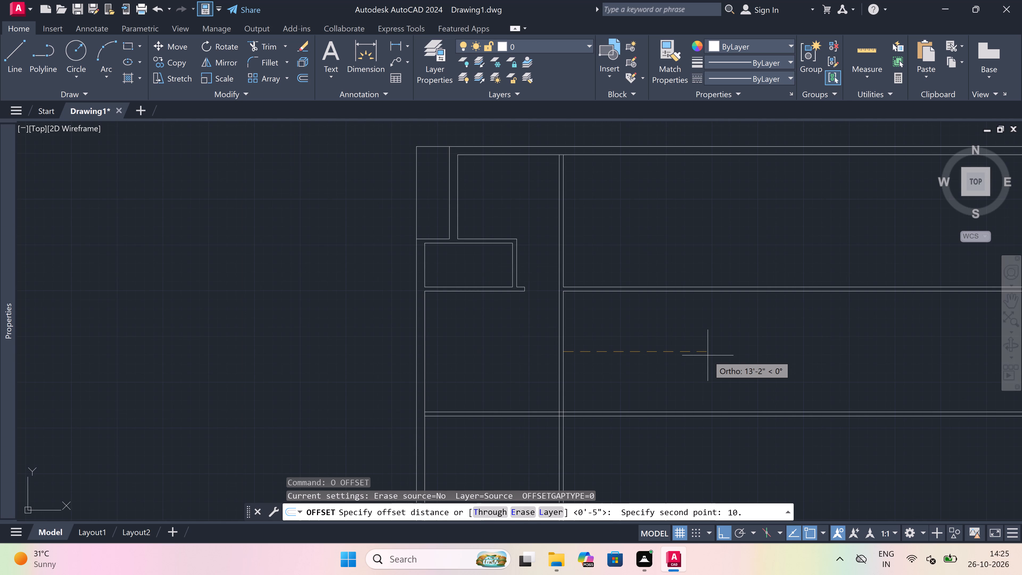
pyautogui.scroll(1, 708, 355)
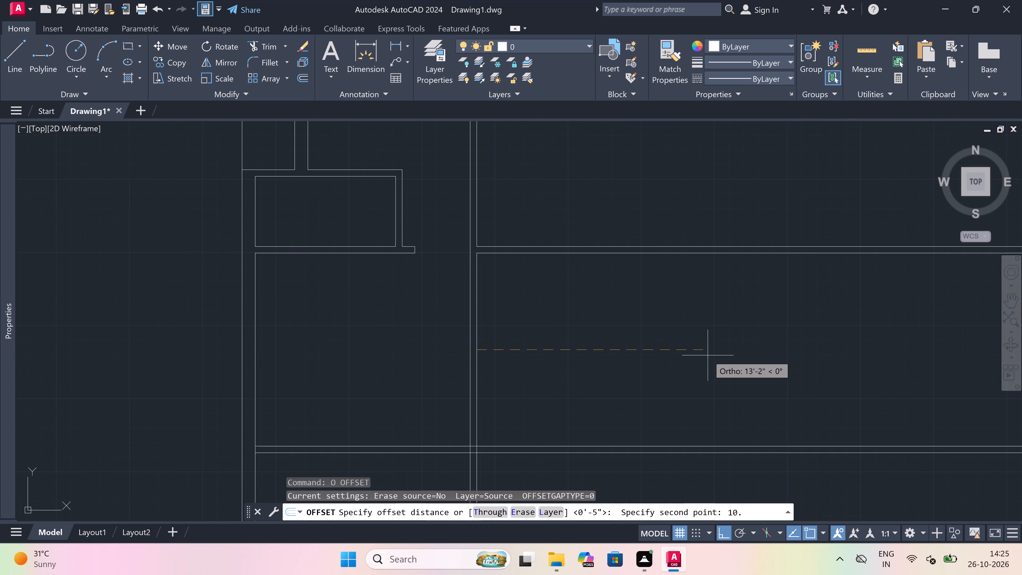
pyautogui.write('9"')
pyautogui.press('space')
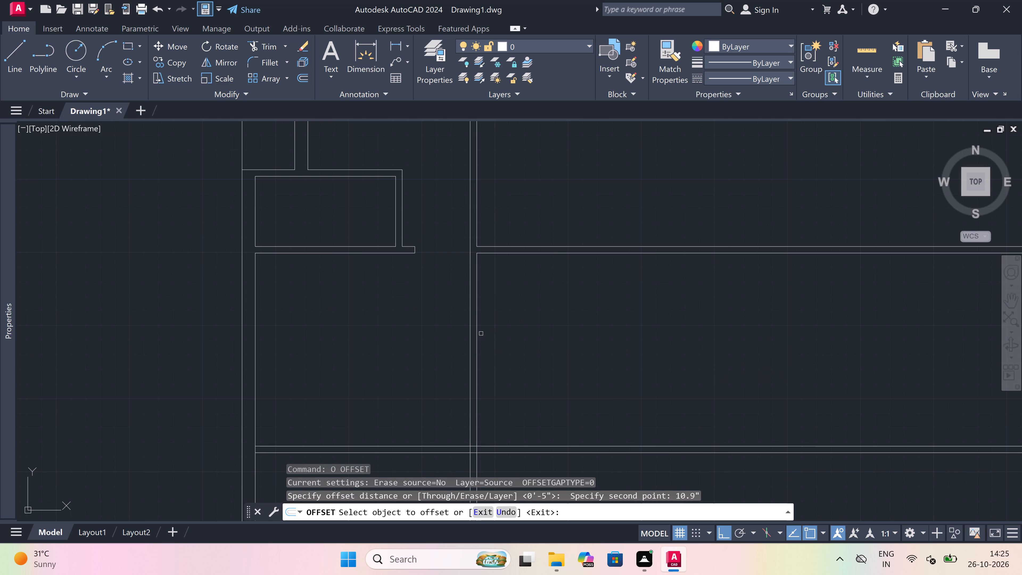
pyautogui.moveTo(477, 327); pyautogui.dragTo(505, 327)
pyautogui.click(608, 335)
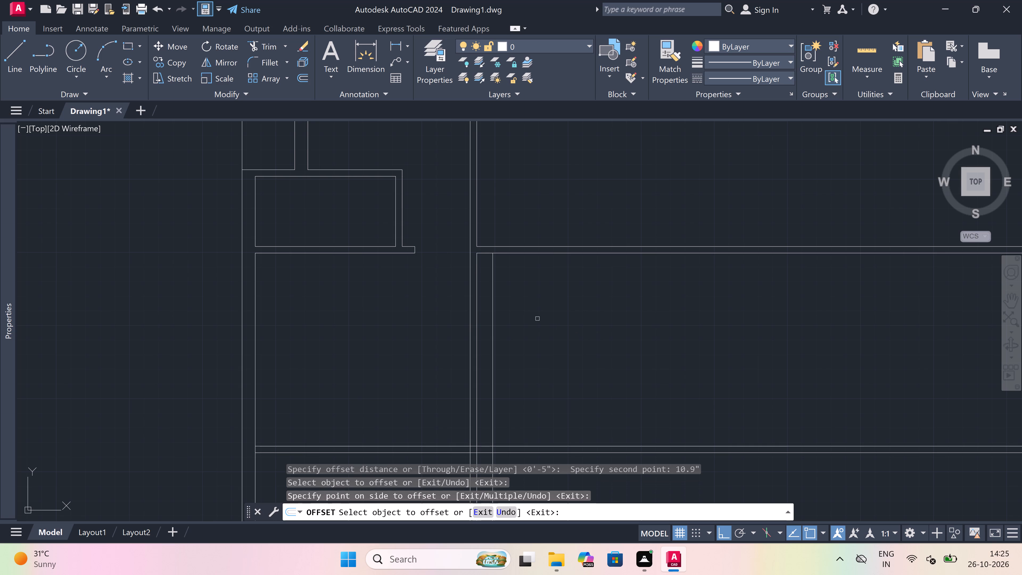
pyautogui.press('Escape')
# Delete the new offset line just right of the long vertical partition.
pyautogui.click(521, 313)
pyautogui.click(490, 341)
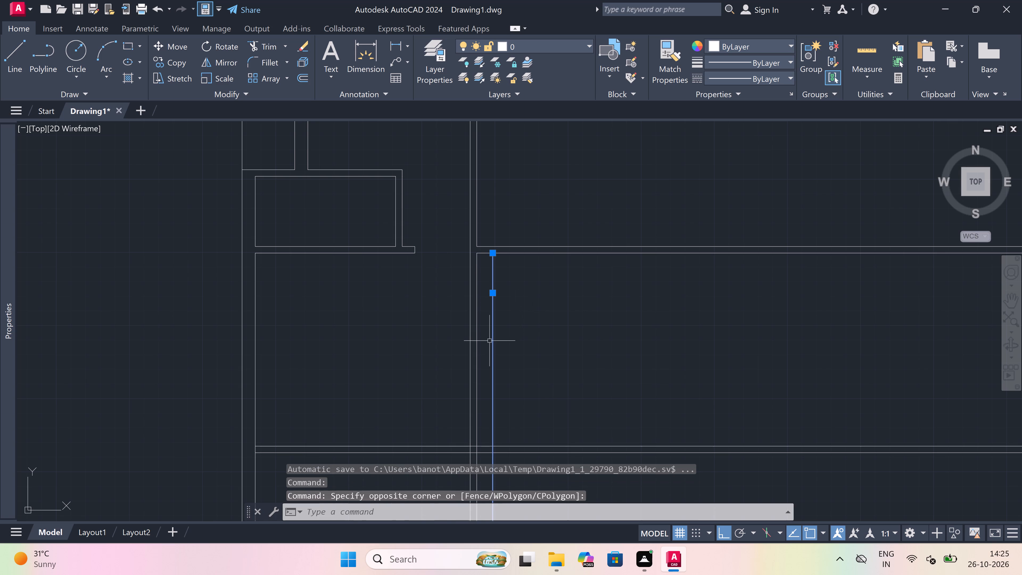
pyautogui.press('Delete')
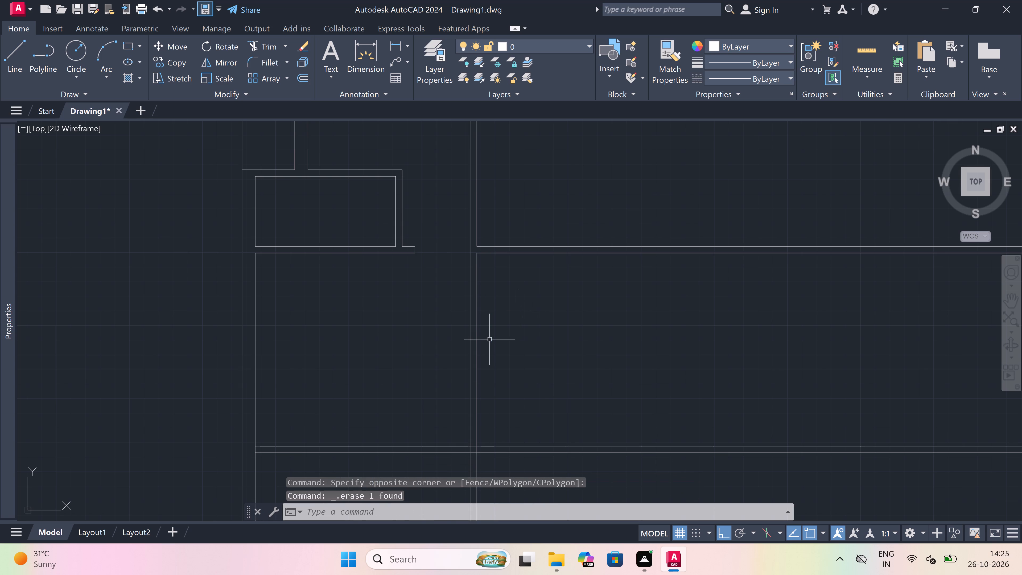
# Offset the right line of the long vertical partition 10'9" to the right, below the upper horizontal partition.
pyautogui.press('o')
pyautogui.press('space')
pyautogui.moveTo(479, 331); pyautogui.dragTo(505, 328)
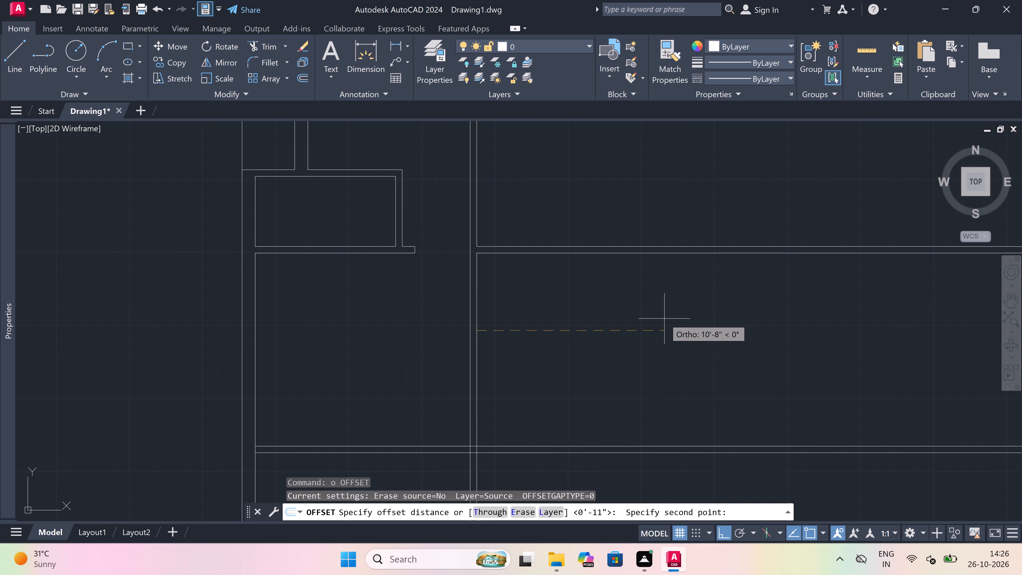
pyautogui.scroll(-1, 657, 321)
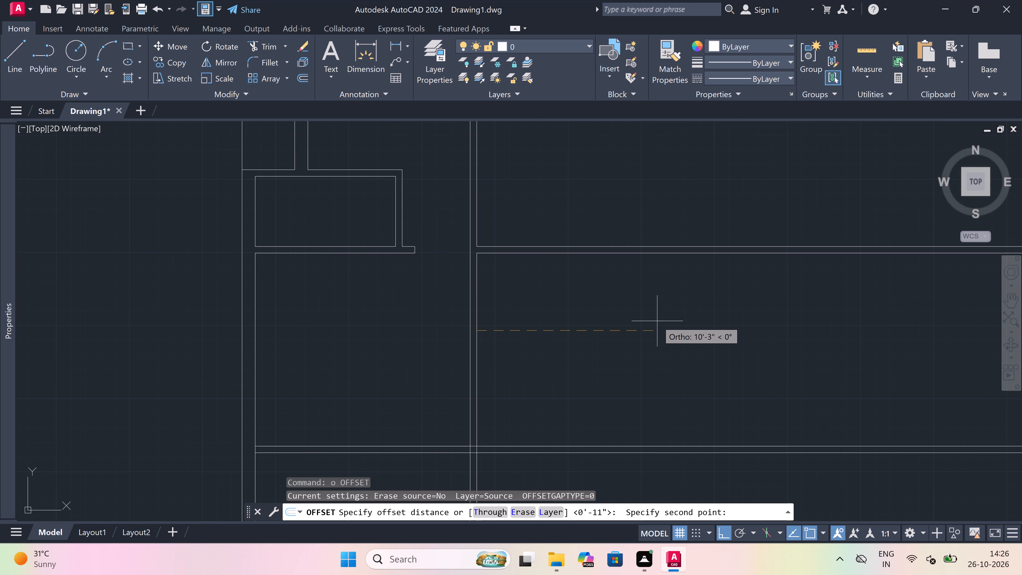
pyautogui.scroll(-1, 657, 321)
pyautogui.scroll(2, 663, 327)
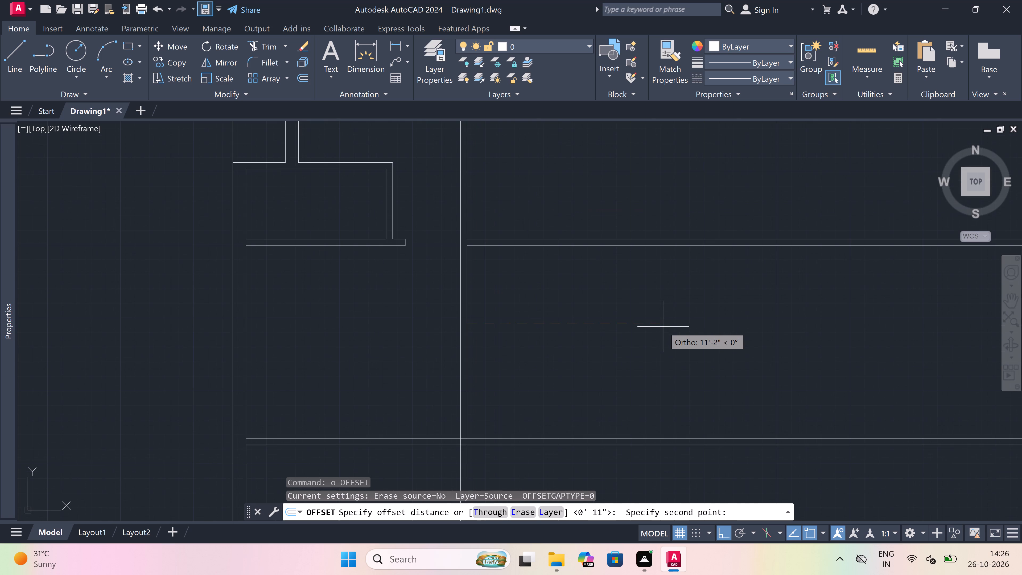
pyautogui.write("10'9")
pyautogui.write('"')
pyautogui.press('space')
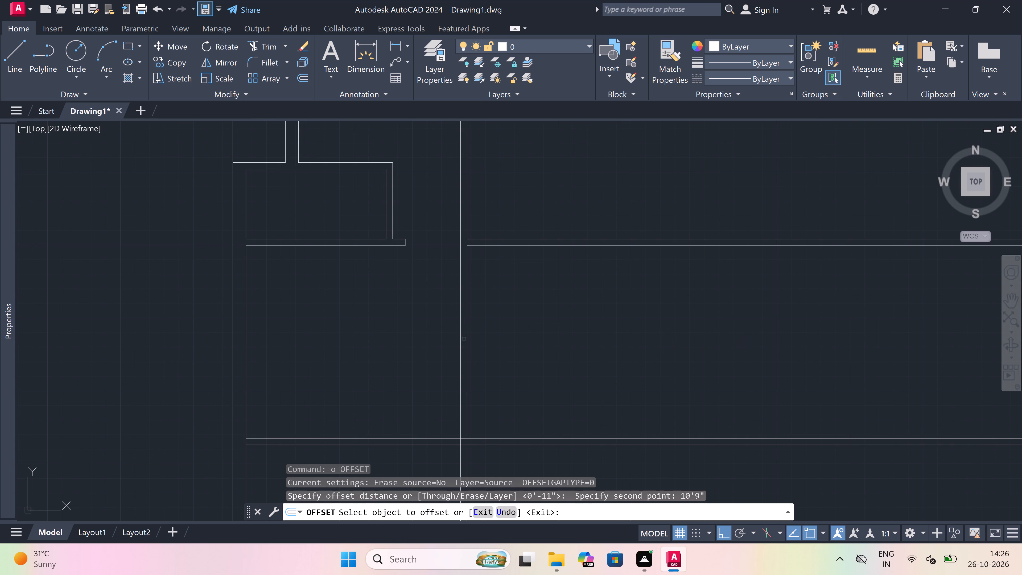
pyautogui.moveTo(468, 337); pyautogui.dragTo(676, 341)
pyautogui.click(869, 349)
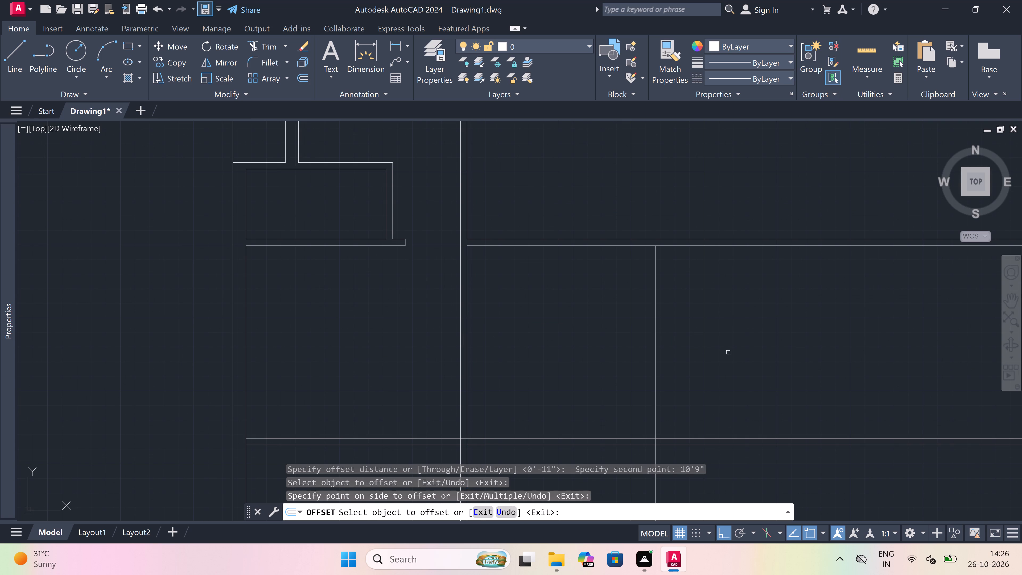
pyautogui.press('Escape')
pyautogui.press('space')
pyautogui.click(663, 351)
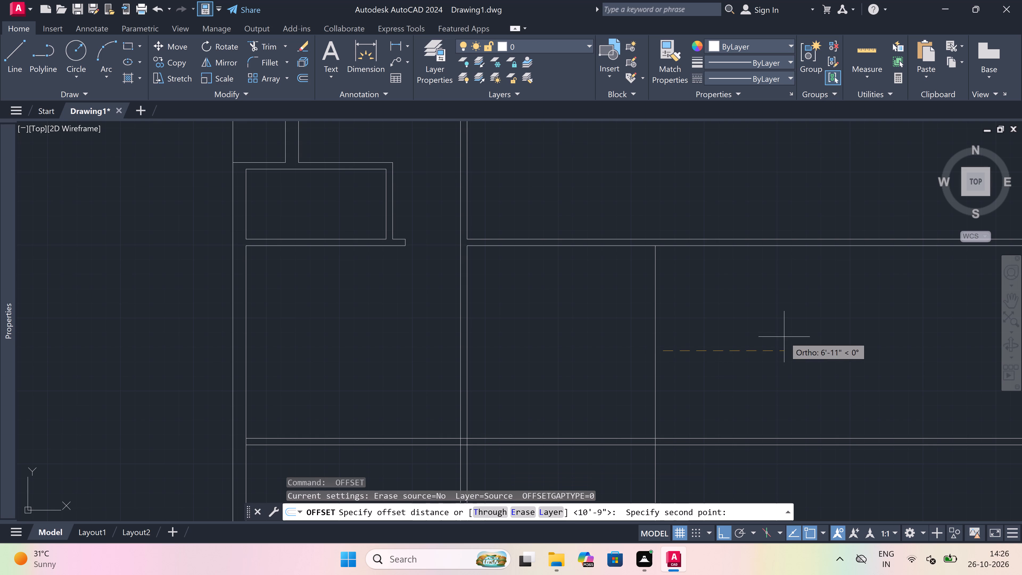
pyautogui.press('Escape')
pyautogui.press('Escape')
# Offset the vertical line 10'9" from the long vertical partition by 4.5" to the right, below the upper horizontal partition.
pyautogui.press('space')
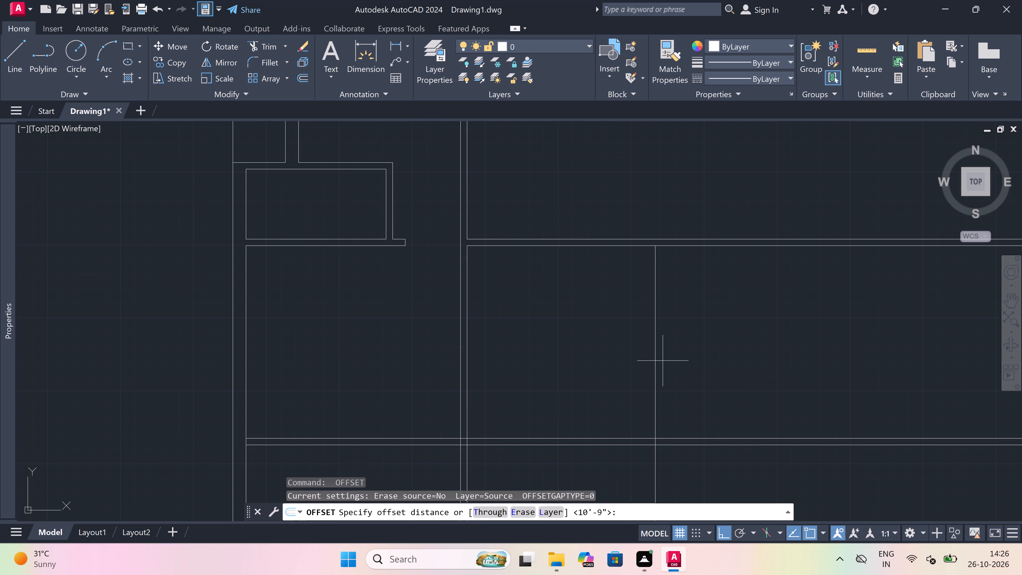
pyautogui.moveTo(658, 354); pyautogui.dragTo(674, 352)
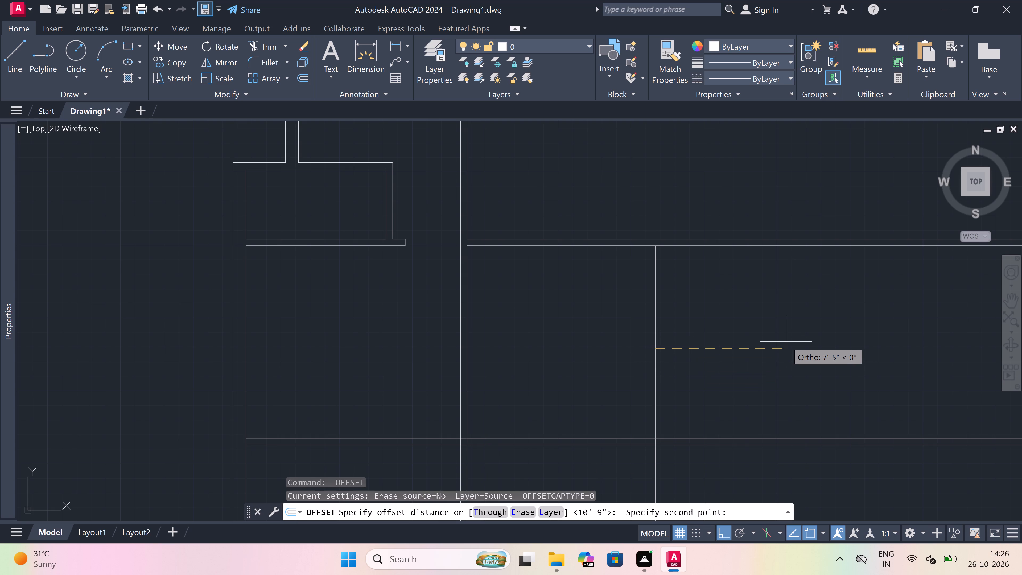
pyautogui.write('4.6')
pyautogui.press('BackSpace')
pyautogui.press('5')
pyautogui.write('"')
pyautogui.press('space')
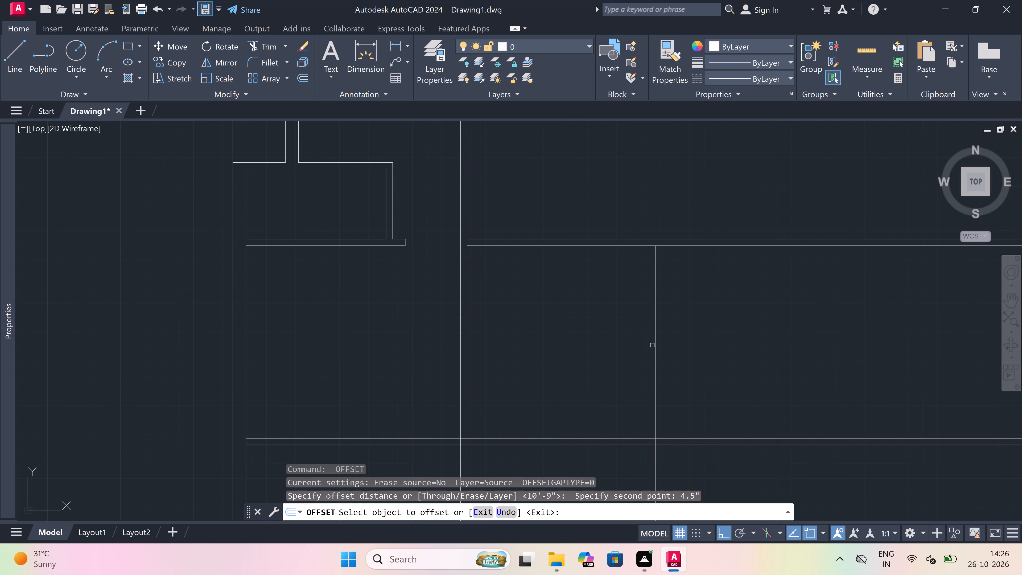
pyautogui.moveTo(654, 346); pyautogui.dragTo(700, 354)
pyautogui.click(701, 354)
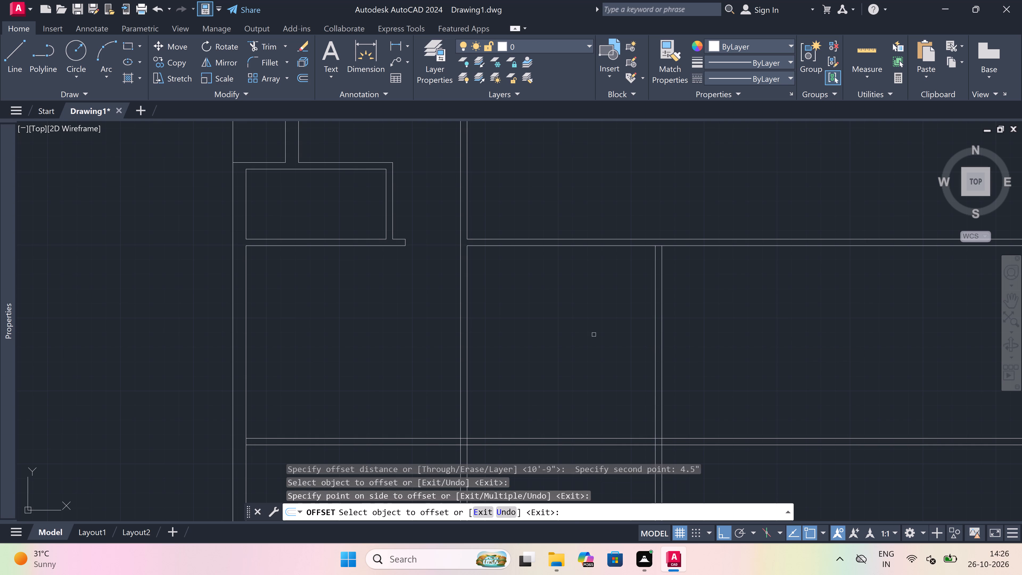
pyautogui.press('Escape')
# Offset the top line of the upper horizontal partition 9'6" upward, toward the top outer wall.
pyautogui.scroll(-3, 592, 334)
pyautogui.scroll(3, 596, 302)
pyautogui.press('space')
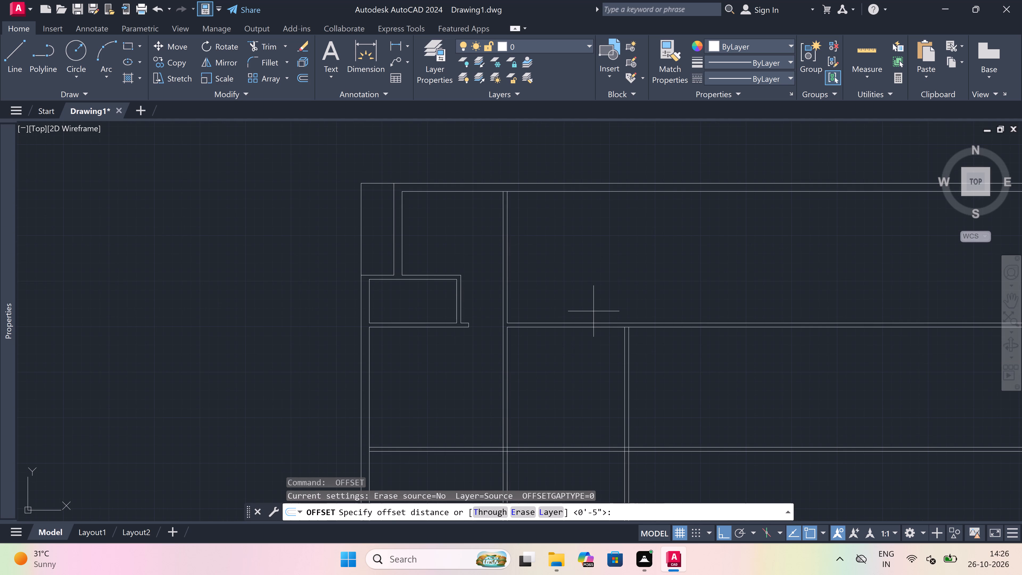
pyautogui.moveTo(592, 321); pyautogui.dragTo(592, 302)
pyautogui.scroll(4, 591, 278)
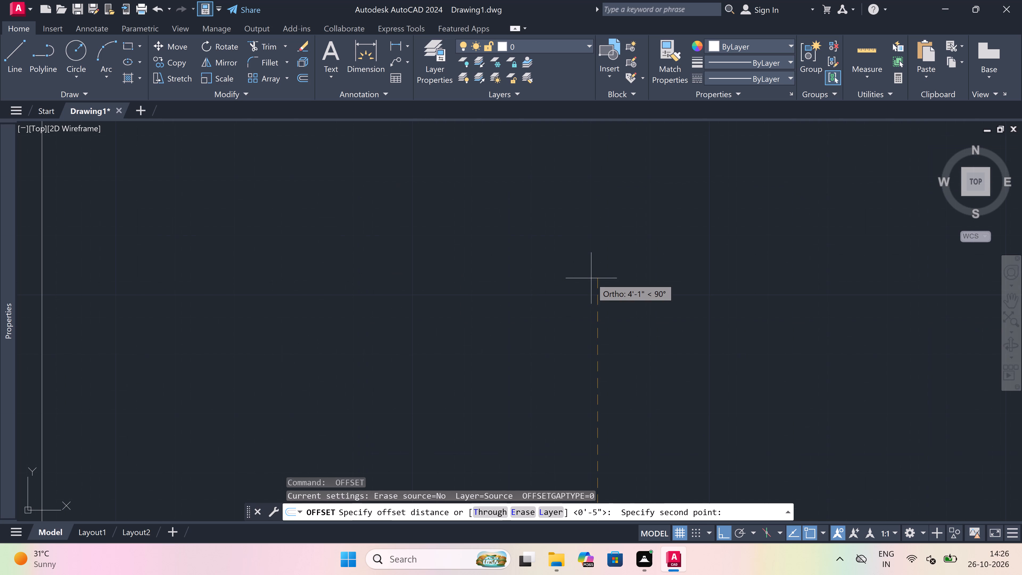
pyautogui.scroll(-2, 591, 278)
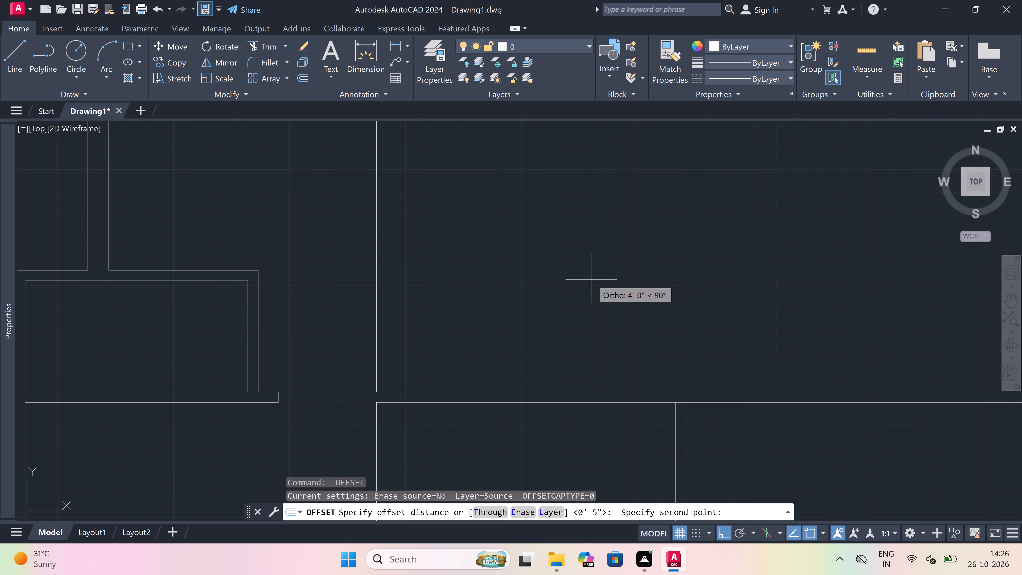
pyautogui.write("9'")
pyautogui.press('6')
pyautogui.hotkey('shift', '"')
pyautogui.press('space')
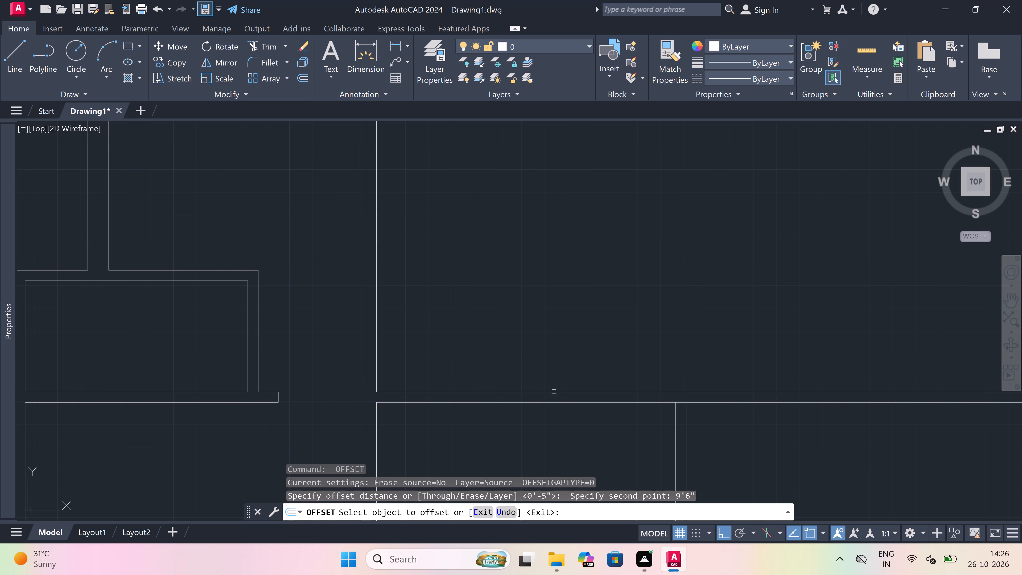
pyautogui.moveTo(554, 391); pyautogui.dragTo(547, 329)
pyautogui.click(539, 299)
pyautogui.scroll(-3, 539, 299)
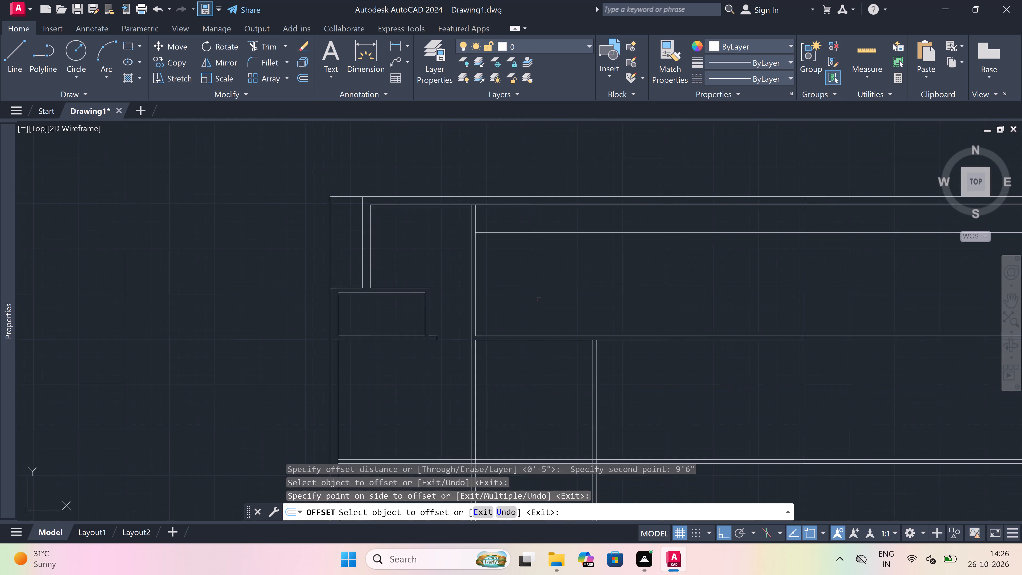
pyautogui.scroll(4, 538, 251)
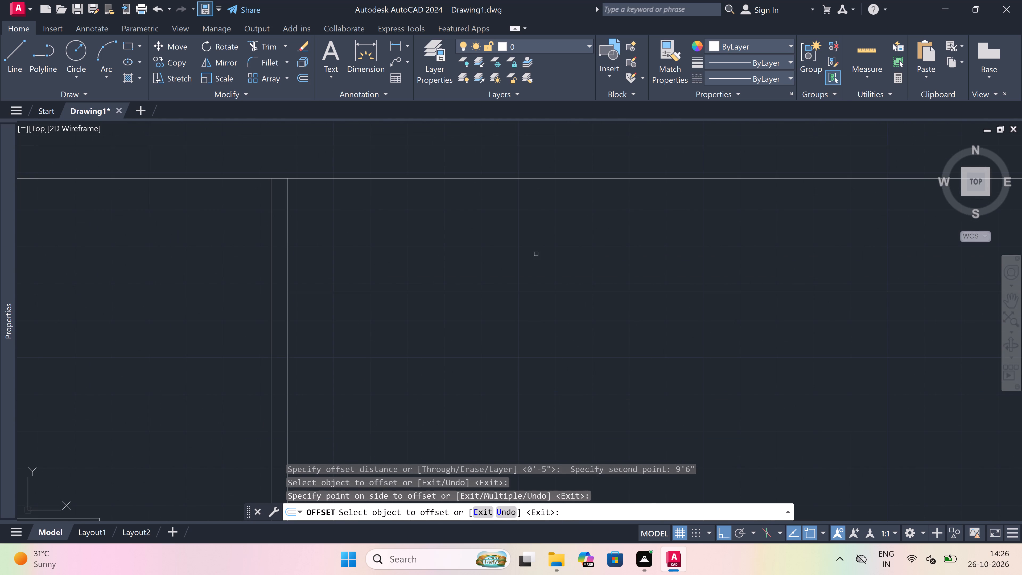
pyautogui.press('Escape')
# Offset the new horizontal line below the top outer wall 4.5" upward to form a partition.
pyautogui.press('space')
pyautogui.click(517, 286)
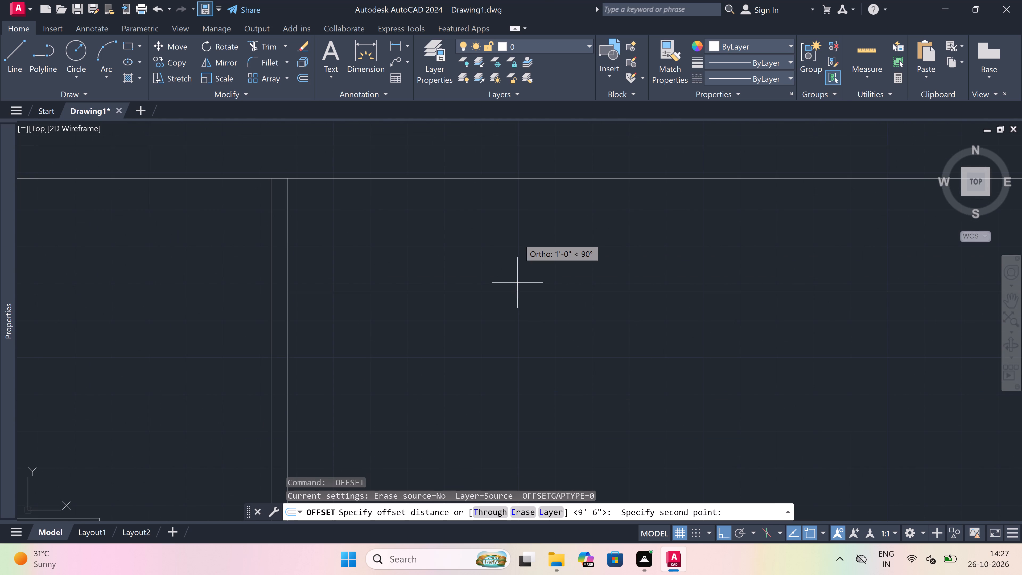
pyautogui.write('4.5"')
pyautogui.press('space')
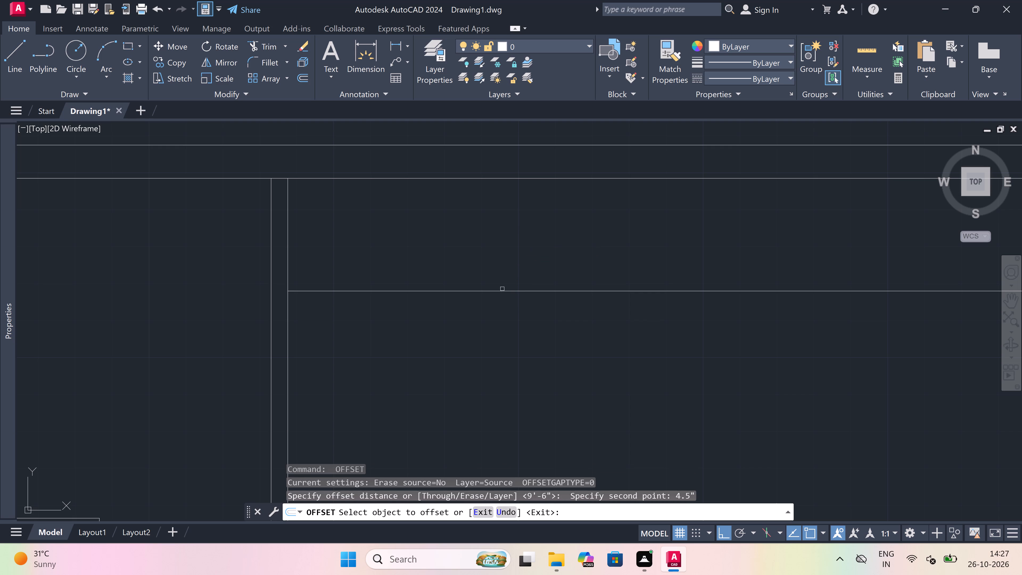
pyautogui.moveTo(501, 290); pyautogui.dragTo(499, 276)
pyautogui.click(489, 232)
pyautogui.press('Escape')
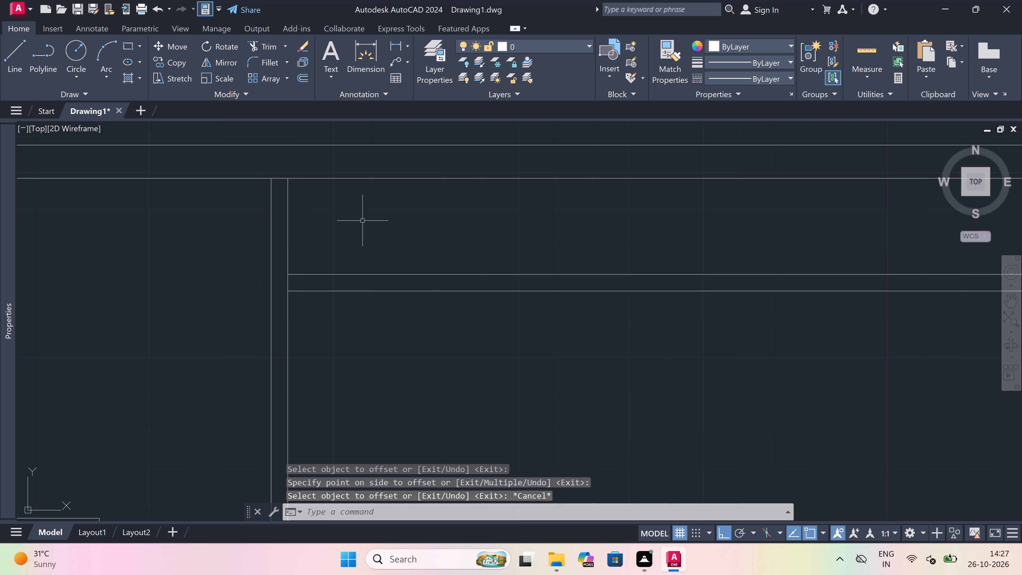
# Offset the right line of the long vertical partition 10'9" to the right, above the upper horizontal partition.
pyautogui.scroll(-2, 374, 220)
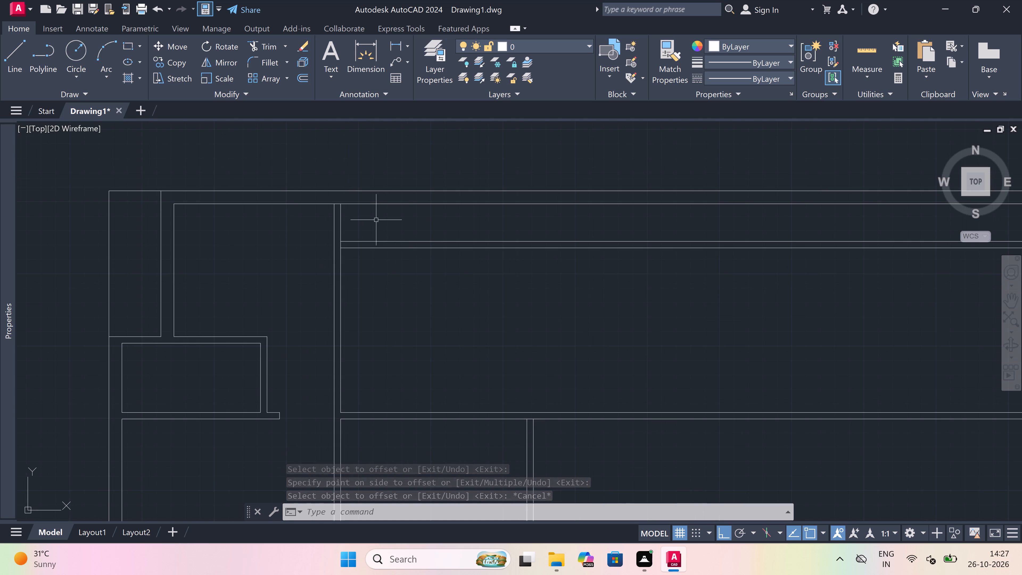
pyautogui.press('o')
pyautogui.press('space')
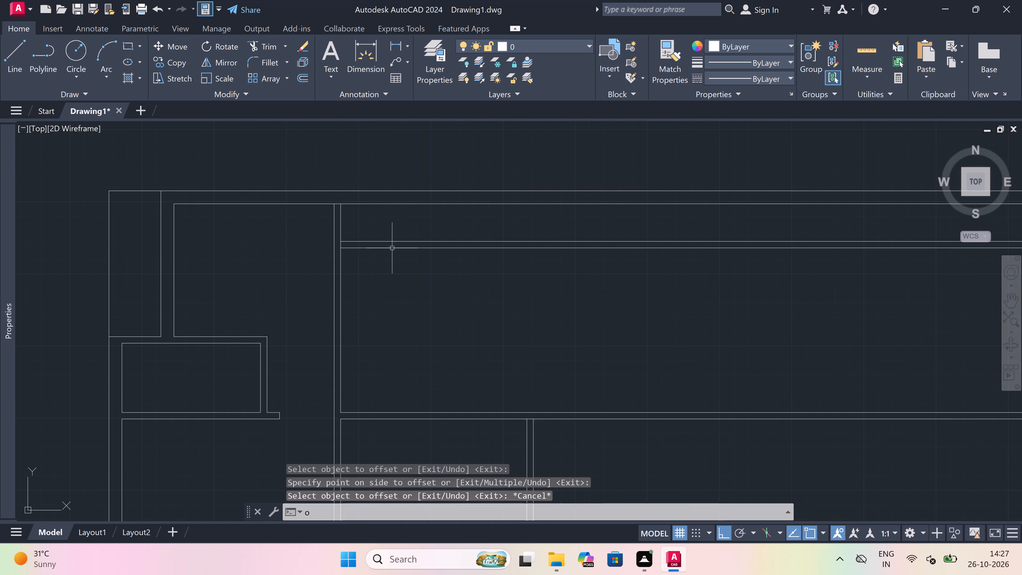
pyautogui.moveTo(339, 303); pyautogui.dragTo(379, 303)
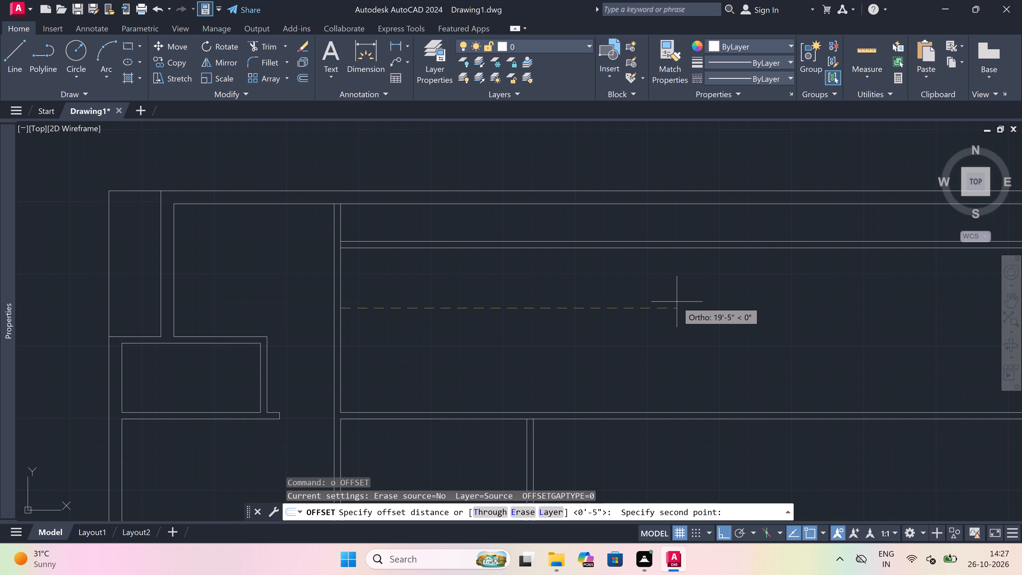
pyautogui.write("10'9")
pyautogui.write('"')
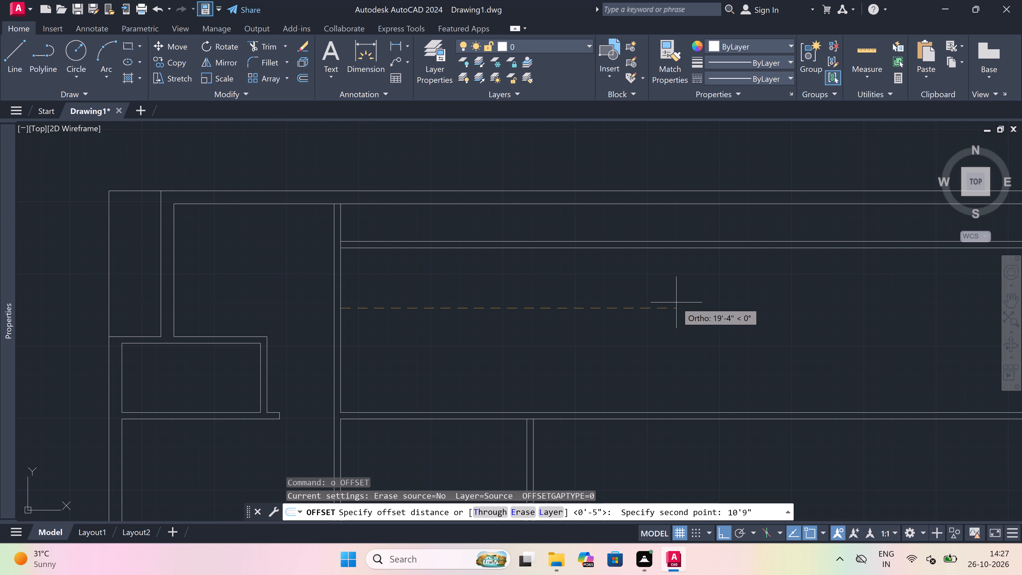
pyautogui.press('space')
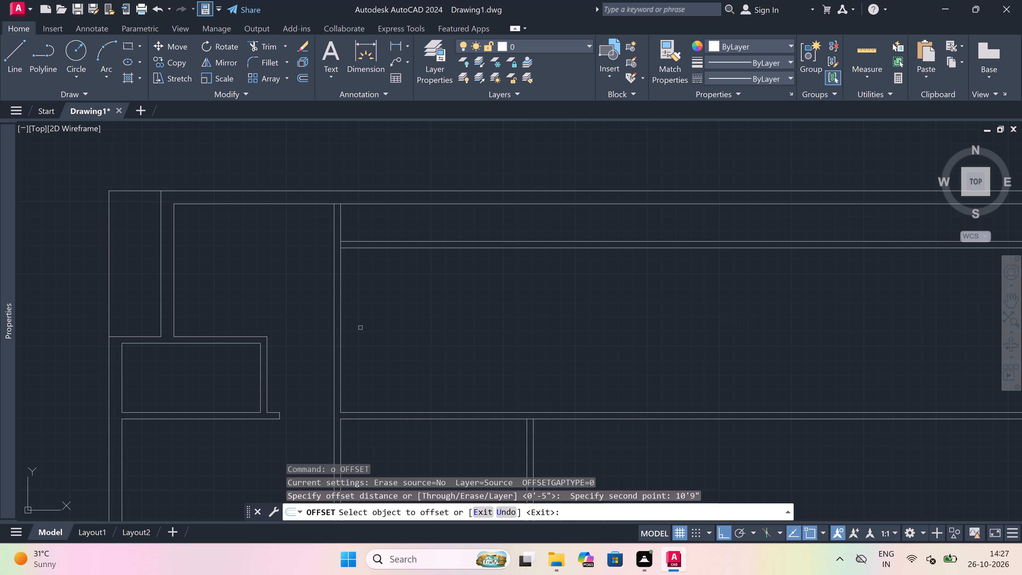
pyautogui.moveTo(341, 313); pyautogui.dragTo(387, 321)
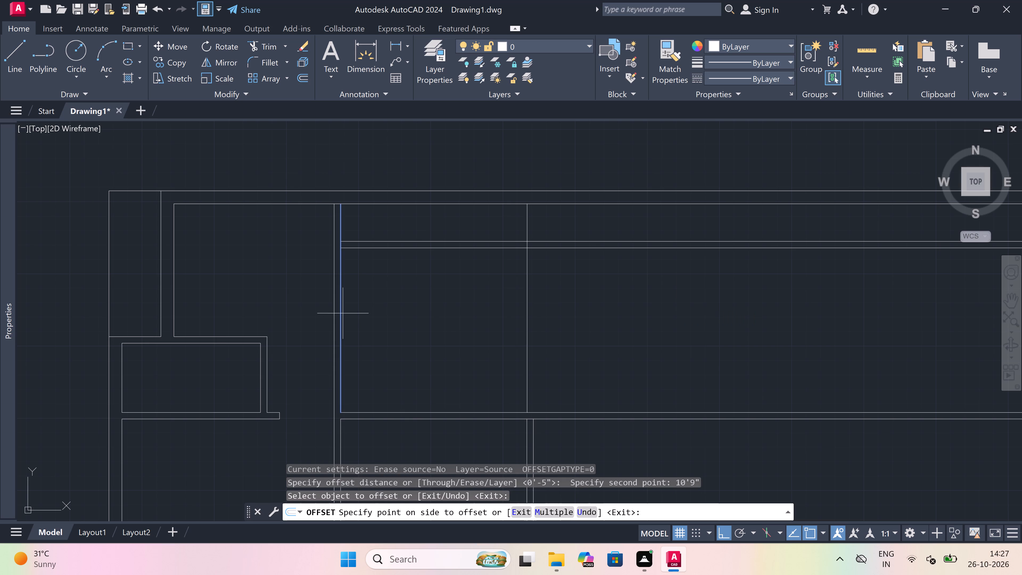
pyautogui.click(599, 333)
pyautogui.press('Escape')
# Offset the new vertical line above the upper horizontal partition 4.5" to the right to form a partition.
pyautogui.press('space')
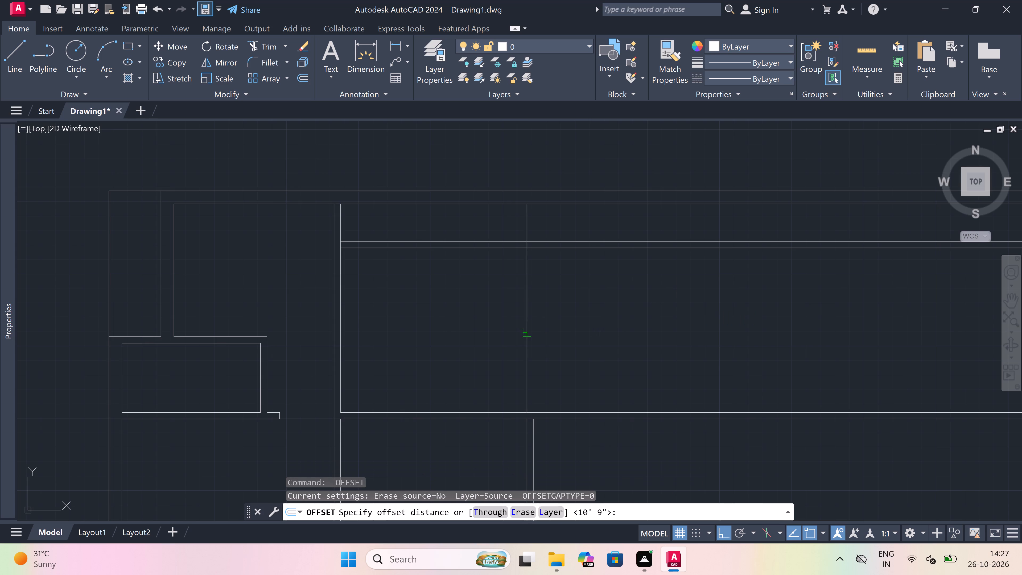
pyautogui.click(526, 326)
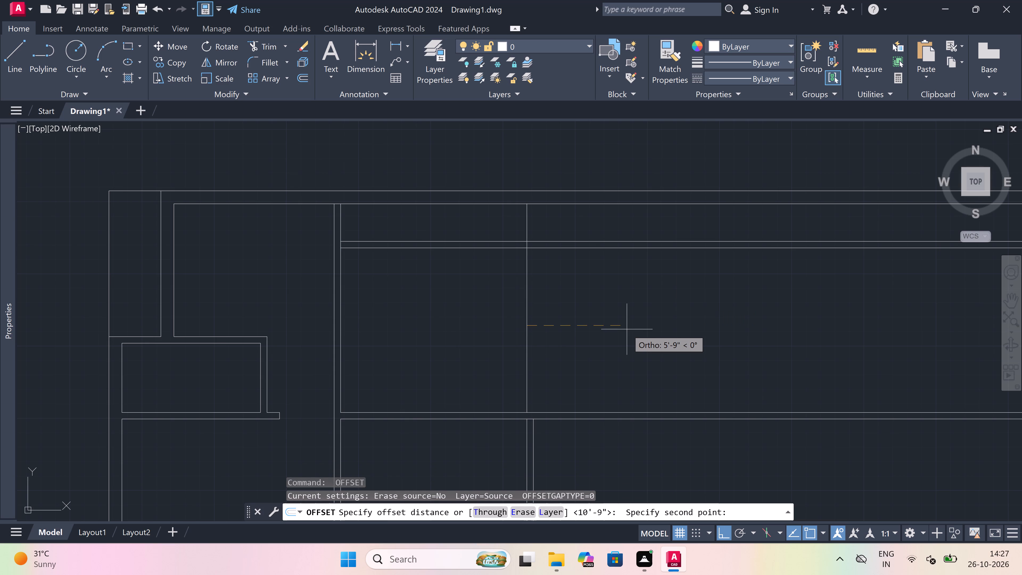
pyautogui.write('4.')
pyautogui.press('6')
pyautogui.press('BackSpace')
pyautogui.write('5"')
pyautogui.press('space')
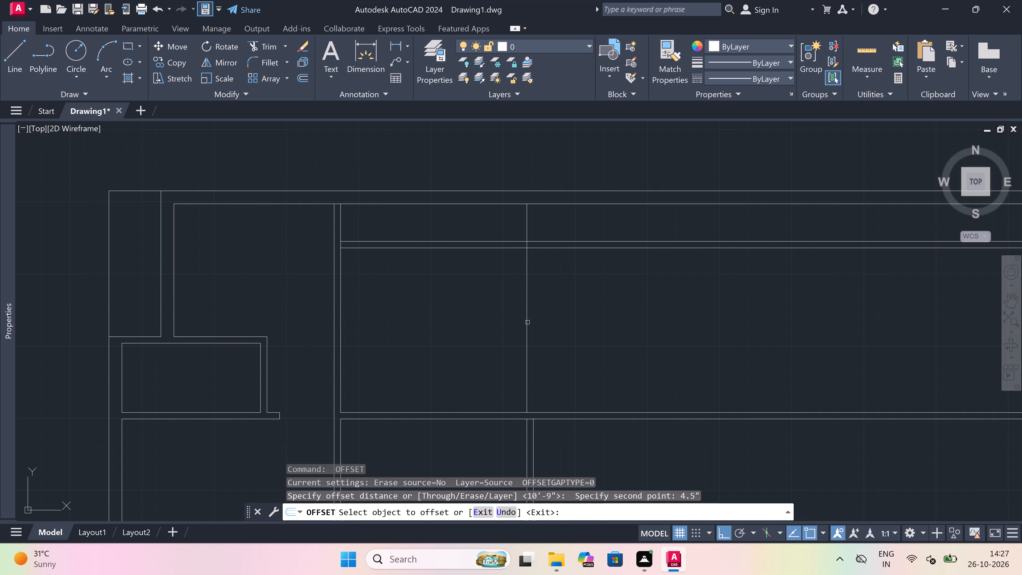
pyautogui.moveTo(528, 322); pyautogui.dragTo(541, 322)
pyautogui.click(558, 322)
pyautogui.press('Escape')
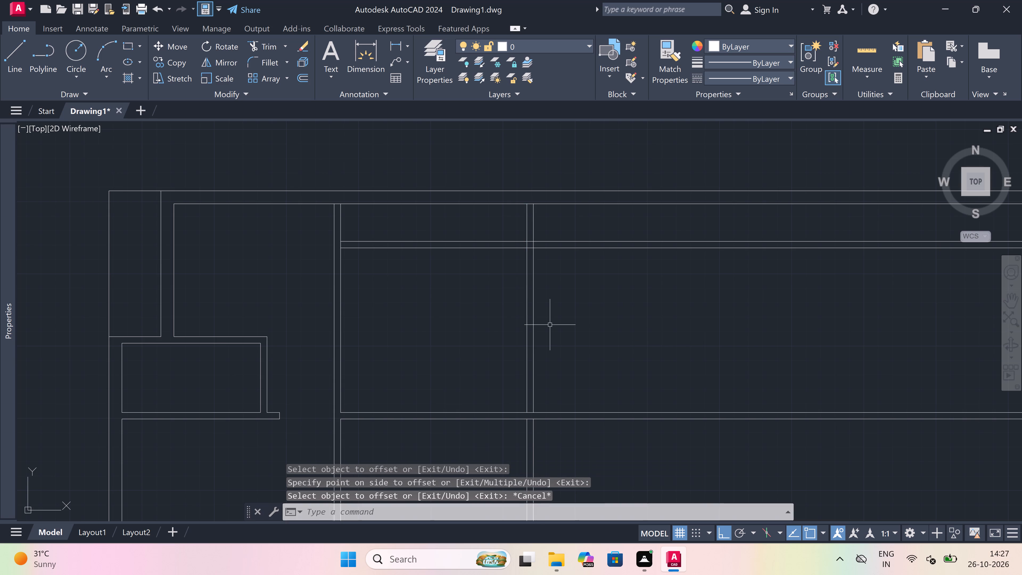
# Offset the right line of the new 4.5" vertical partition in the upper area 7'8" to the right.
pyautogui.press('space')
pyautogui.moveTo(535, 318); pyautogui.dragTo(561, 318)
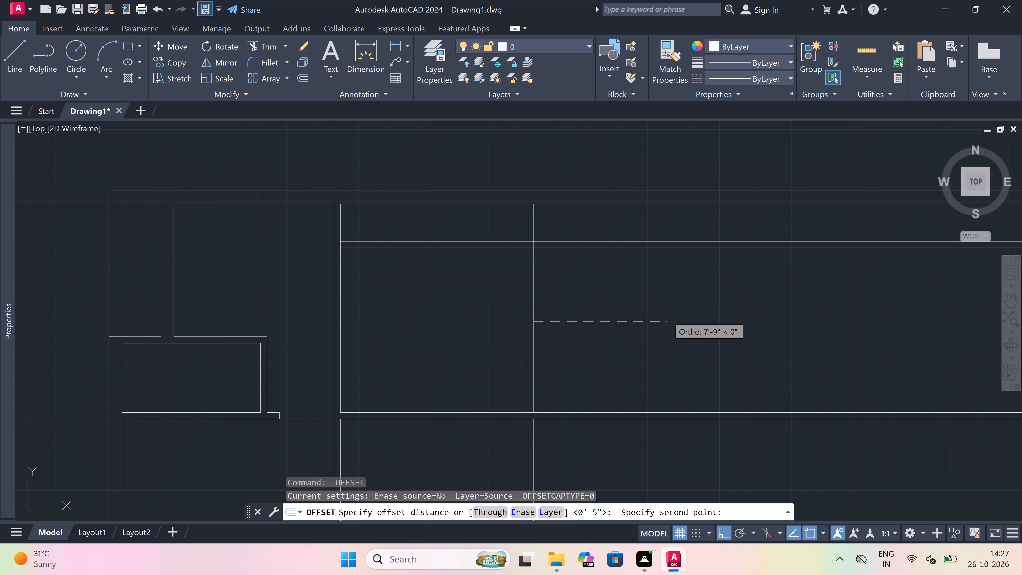
pyautogui.write("7'8")
pyautogui.write('"')
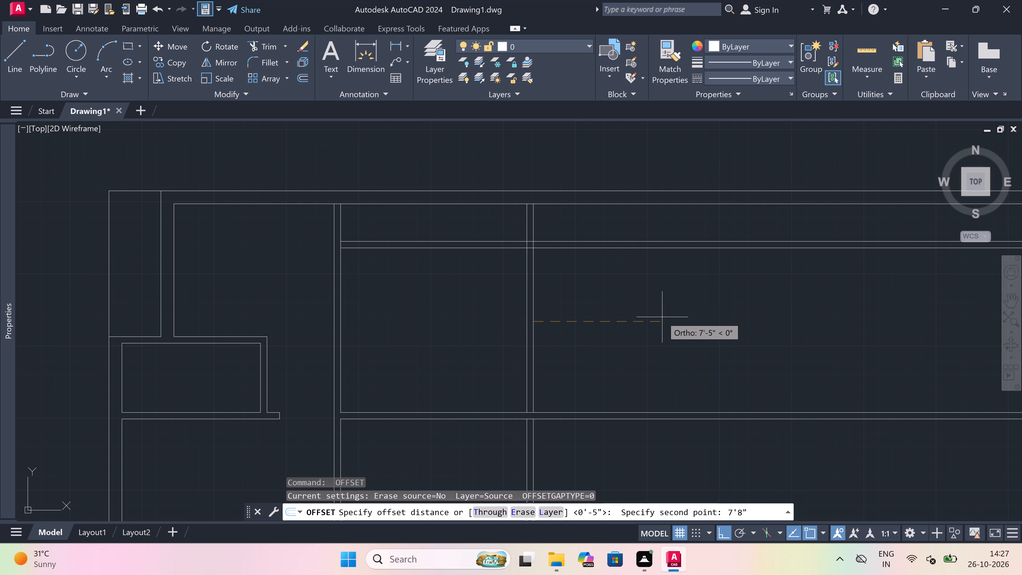
pyautogui.press('space')
pyautogui.moveTo(532, 274); pyautogui.dragTo(561, 274)
pyautogui.click(619, 272)
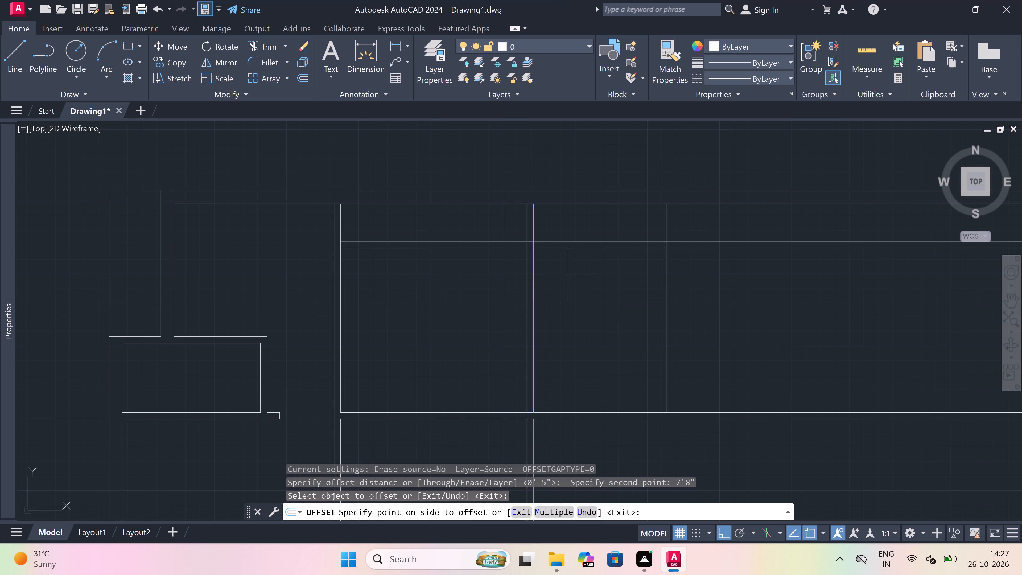
pyautogui.press('Escape')
# Offset the rightmost new vertical line in the upper area 9" to the right to form a wall.
pyautogui.press('space')
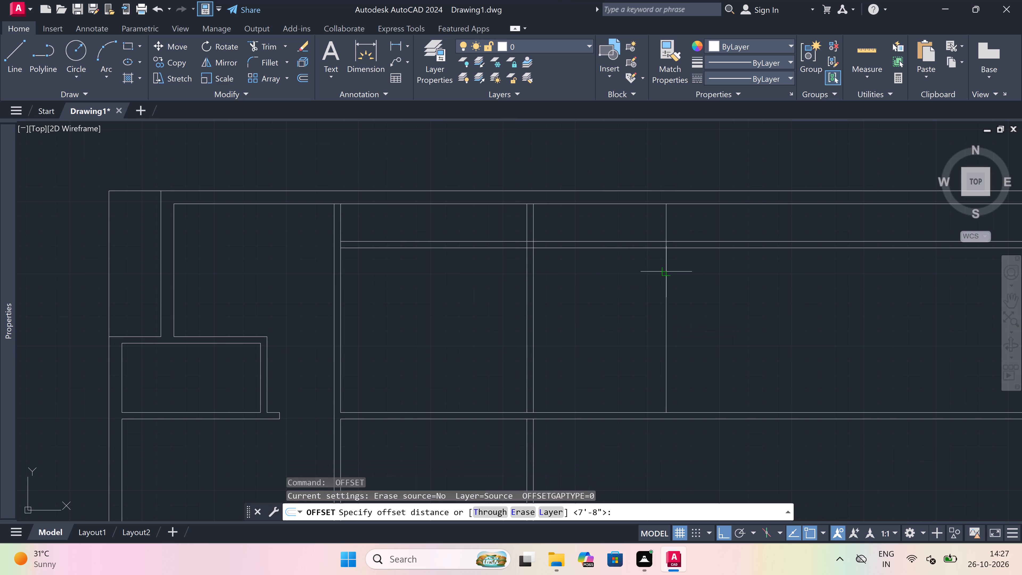
pyautogui.click(666, 268)
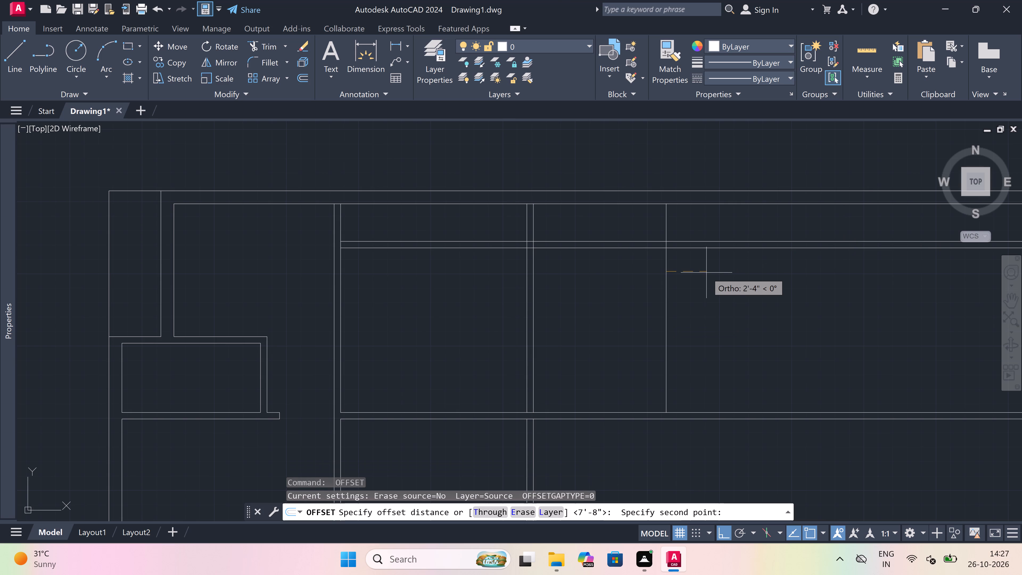
pyautogui.write('9"')
pyautogui.press('space')
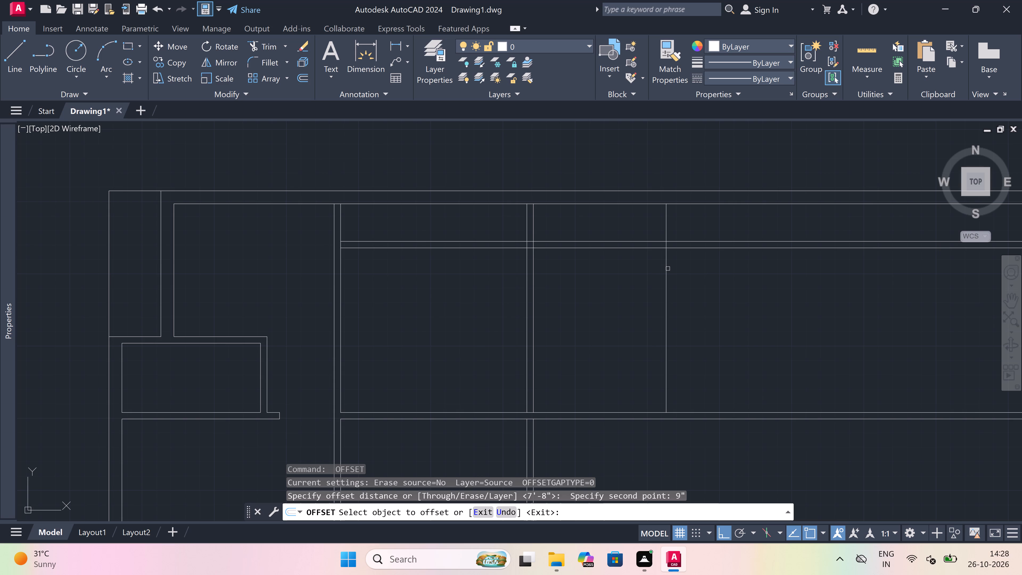
pyautogui.moveTo(666, 268); pyautogui.dragTo(717, 268)
pyautogui.click(725, 268)
pyautogui.press('Escape')
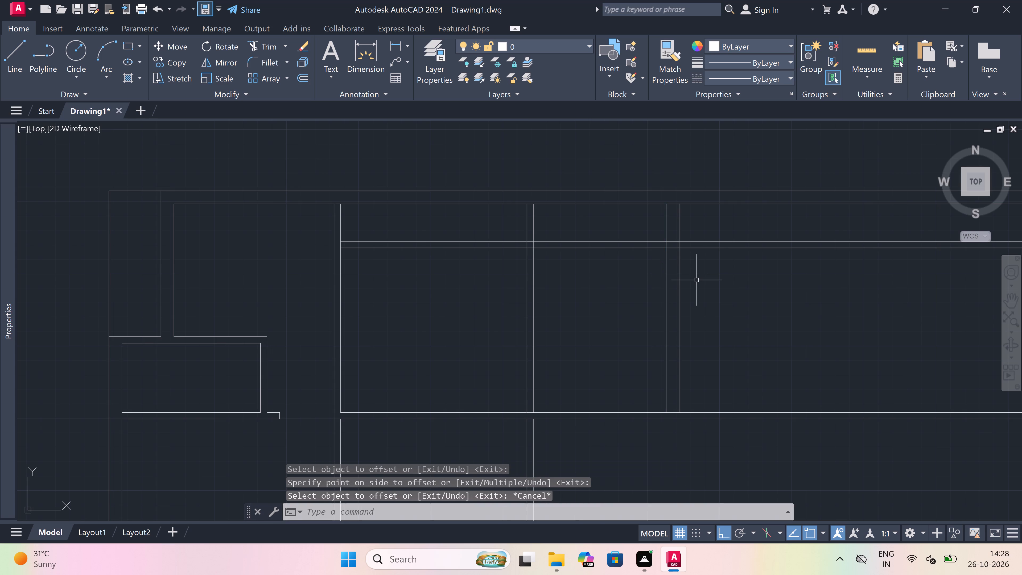
# Extend the right line of the new 9" vertical wall up to the outer line of the top wall.
pyautogui.write('ex')
pyautogui.press('space')
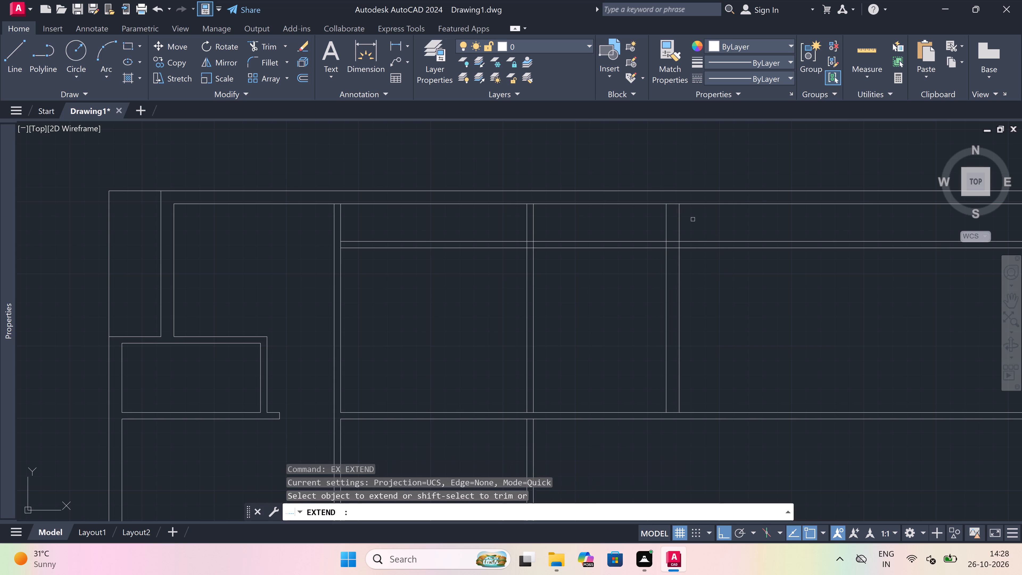
pyautogui.click(677, 217)
pyautogui.click(700, 218)
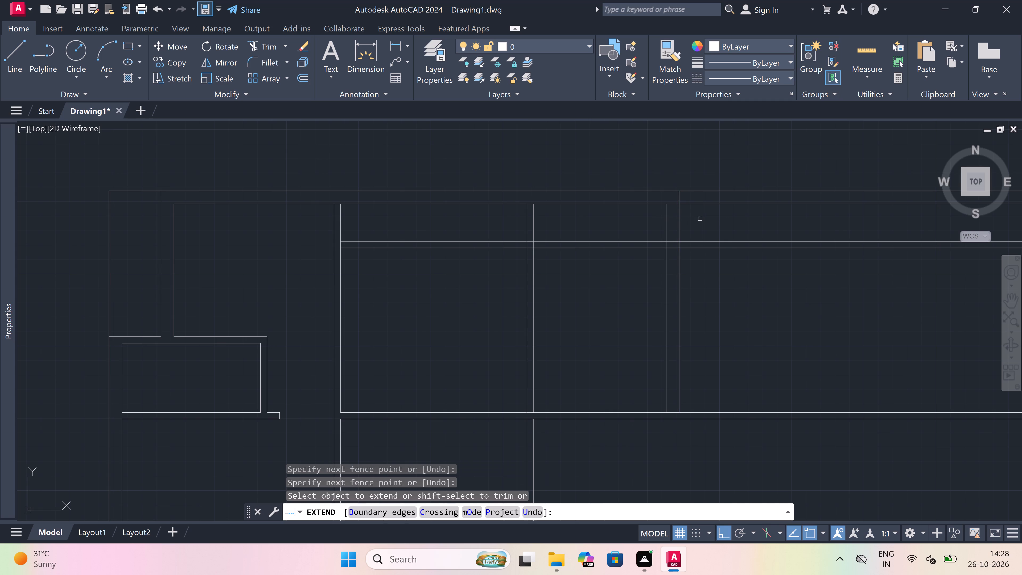
pyautogui.press('Escape')
# Trim the topmost horizontal partition's two lines between the new 4.5" vertical partition and the 9" wall.
pyautogui.write('tr')
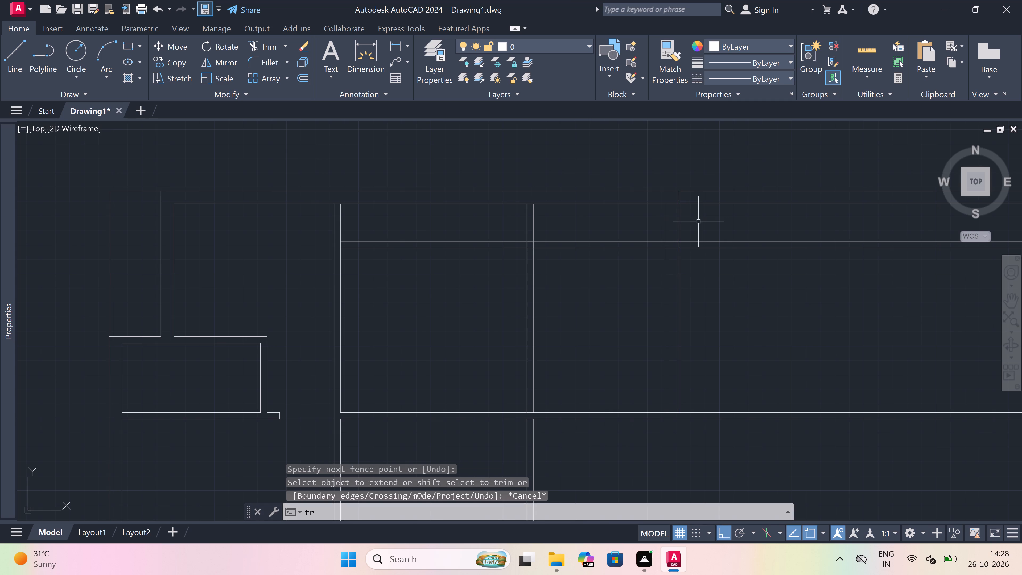
pyautogui.press('space')
pyautogui.click(559, 237)
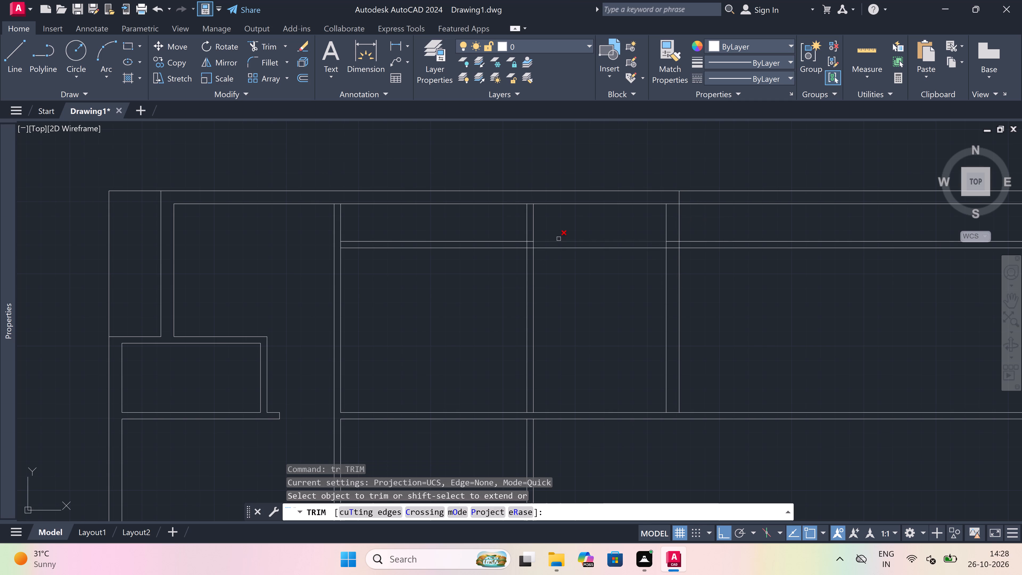
pyautogui.click(559, 246)
pyautogui.click(543, 239)
pyautogui.click(546, 270)
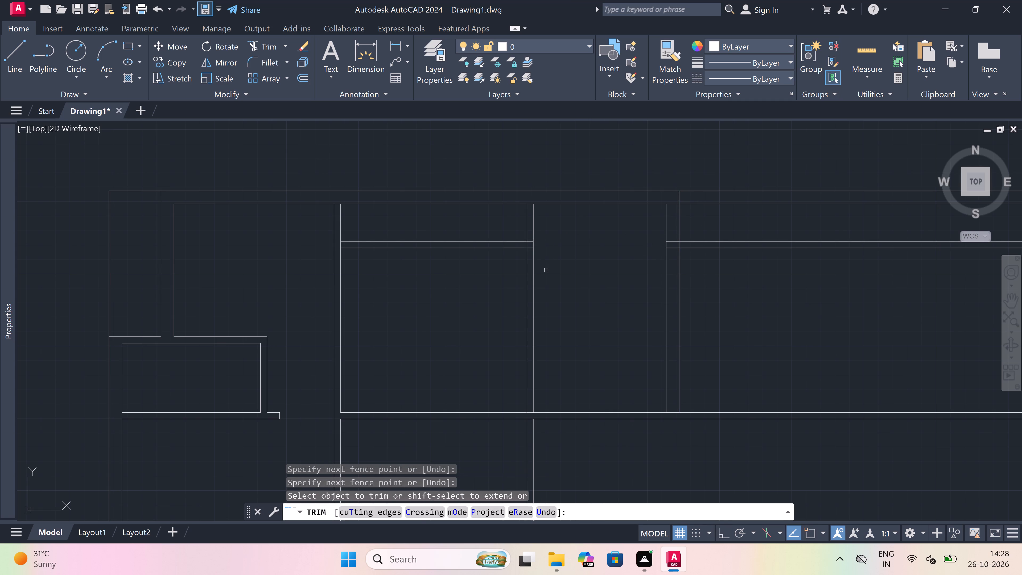
# Trim the 4.5" vertical partition above the topmost horizontal partition and clean up the overlapping lines at their corner.
pyautogui.scroll(2, 521, 236)
pyautogui.moveTo(521, 236); pyautogui.dragTo(542, 232)
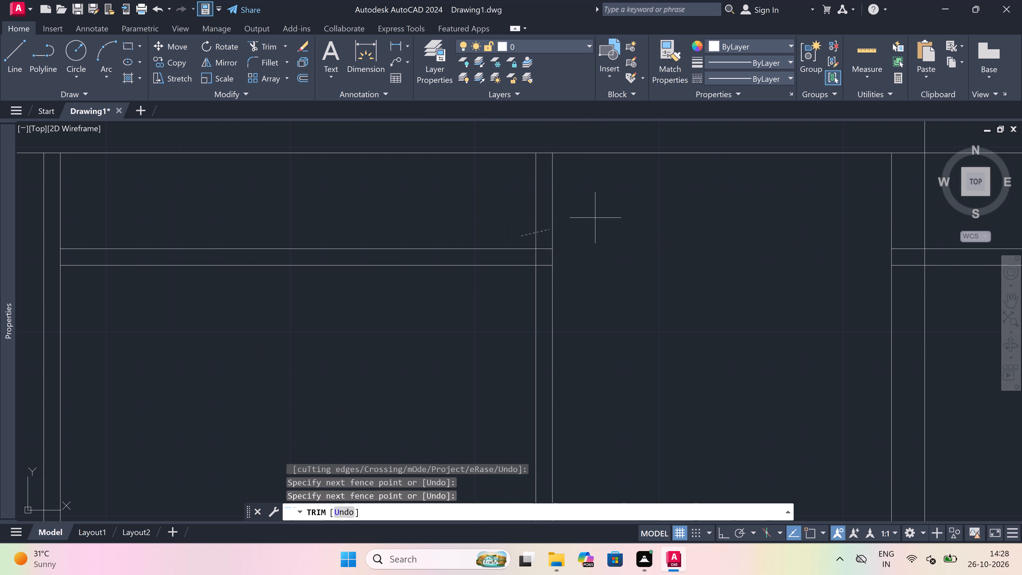
pyautogui.click(599, 217)
pyautogui.scroll(3, 560, 241)
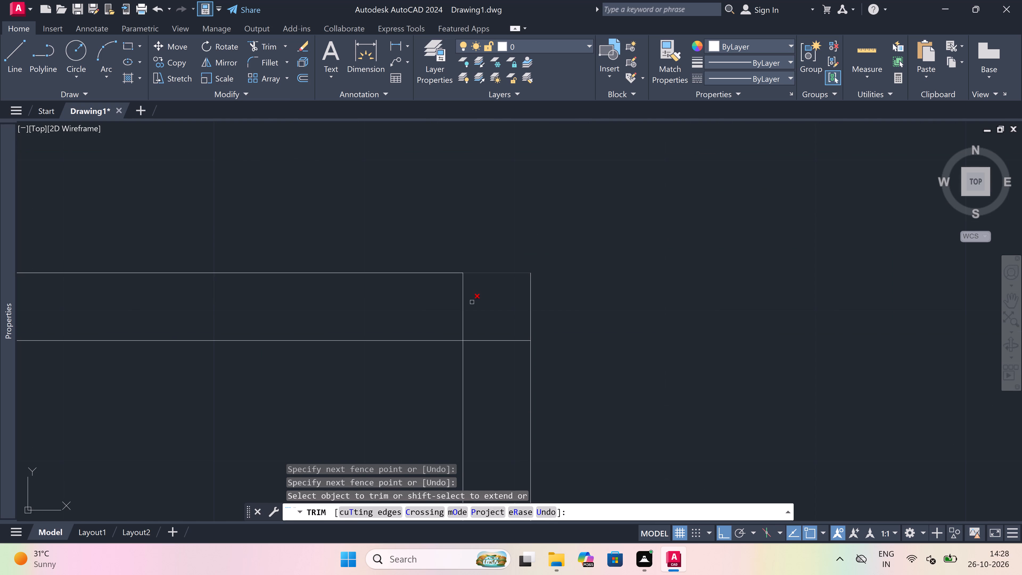
pyautogui.click(472, 302)
pyautogui.click(448, 309)
pyautogui.click(489, 310)
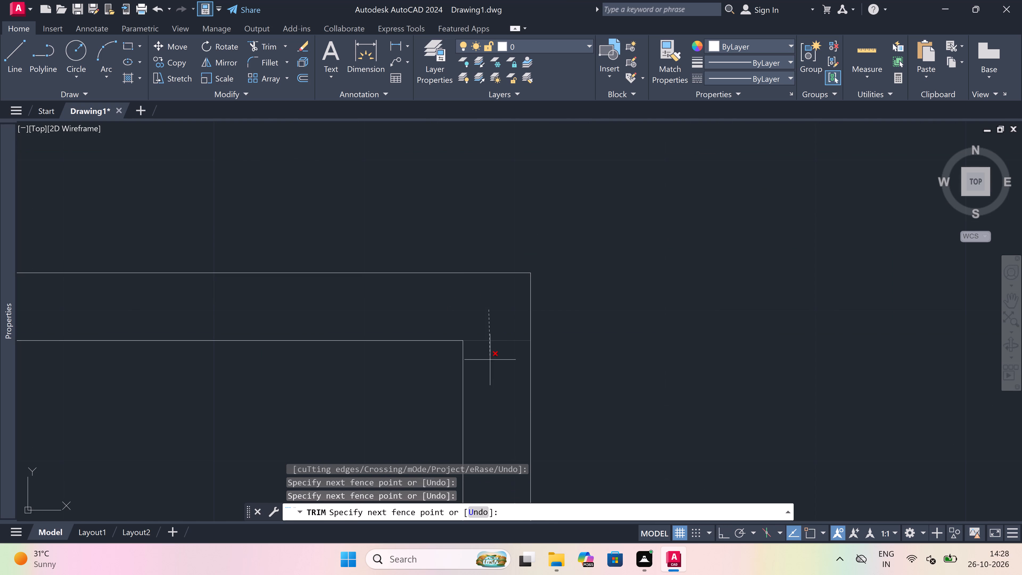
pyautogui.click(491, 360)
pyautogui.scroll(-2, 504, 292)
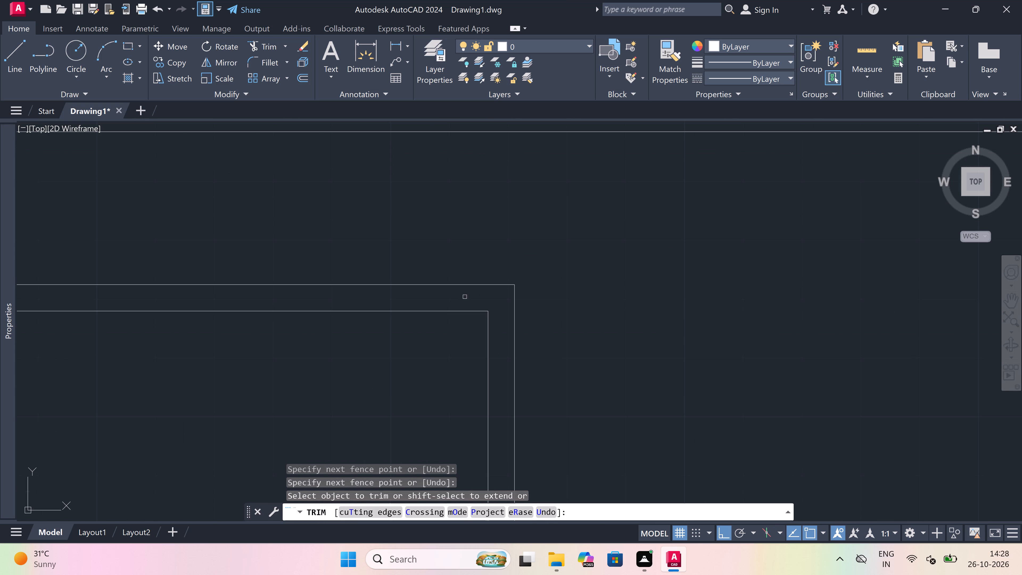
# Trim open the long vertical partition's junctions with the topmost horizontal partition and with the top wall's inner line.
pyautogui.scroll(-3, 390, 273)
pyautogui.scroll(1, 211, 292)
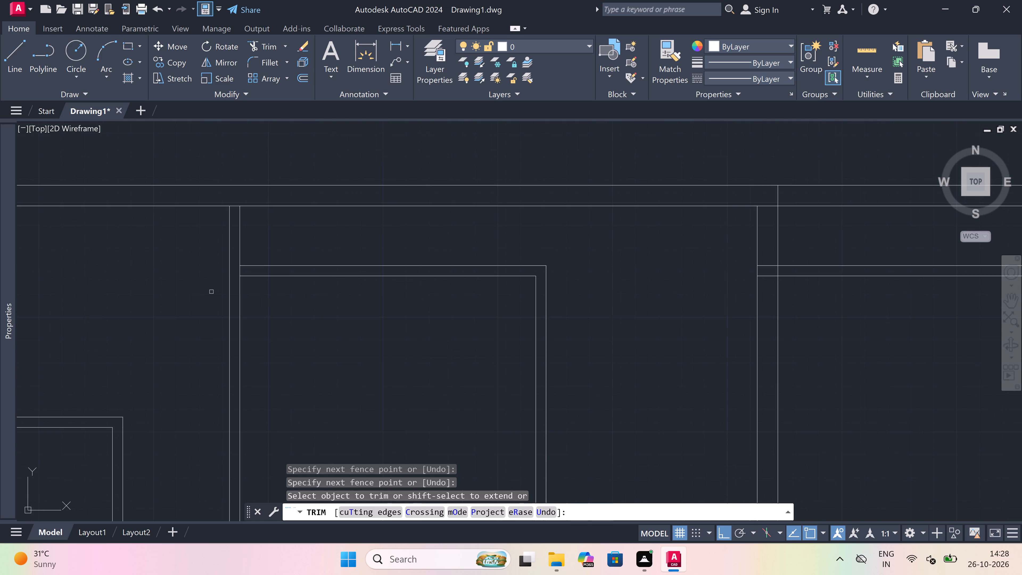
pyautogui.scroll(3, 224, 278)
pyautogui.moveTo(243, 268); pyautogui.dragTo(245, 265)
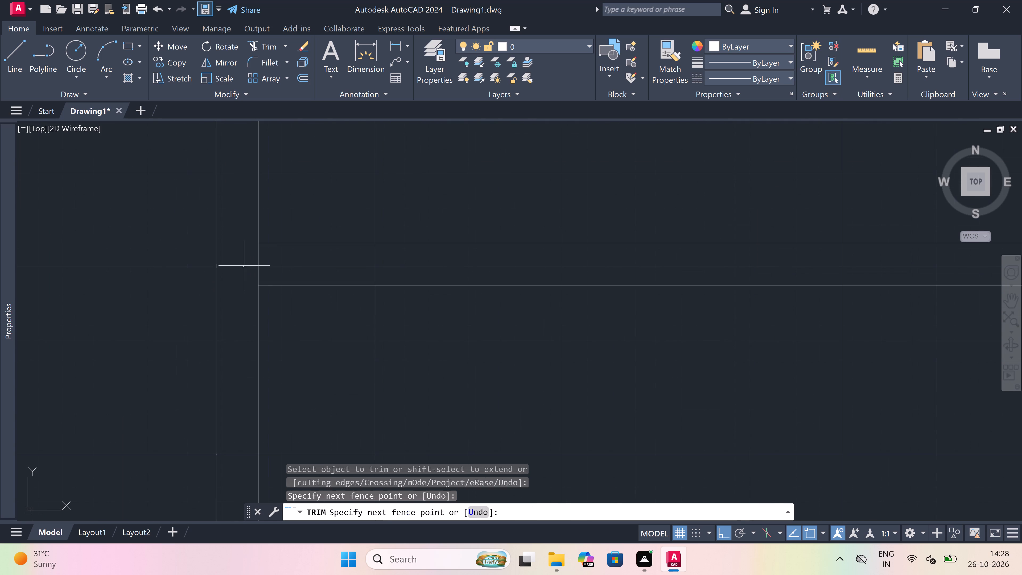
pyautogui.click(276, 267)
pyautogui.scroll(-3, 277, 267)
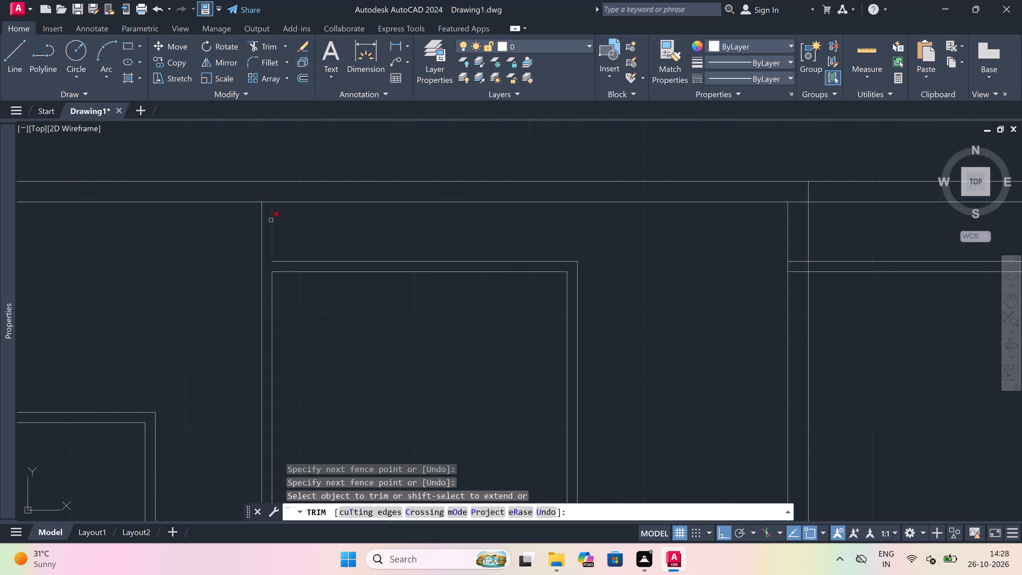
pyautogui.scroll(3, 266, 200)
pyautogui.click(266, 200)
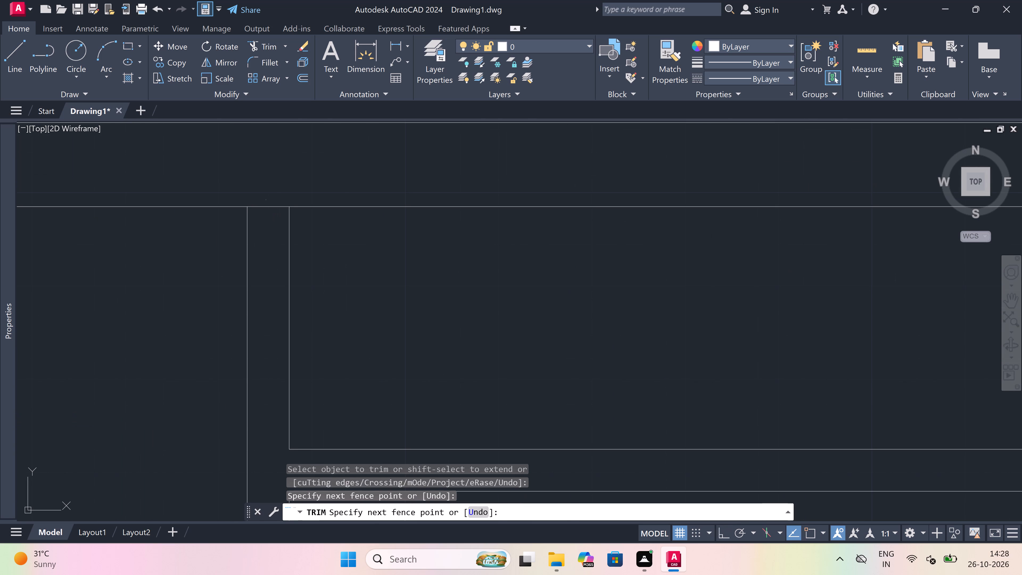
pyautogui.click(266, 219)
pyautogui.scroll(-5, 266, 219)
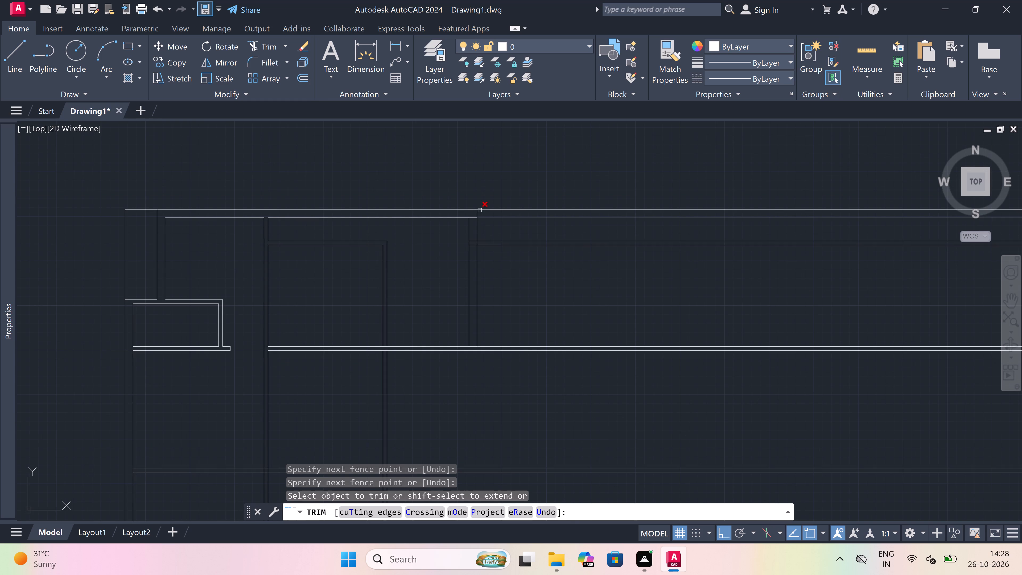
# Trim the top wall and topmost partition lines where they cross and run past the right side of the 9" wall.
pyautogui.scroll(1, 470, 208)
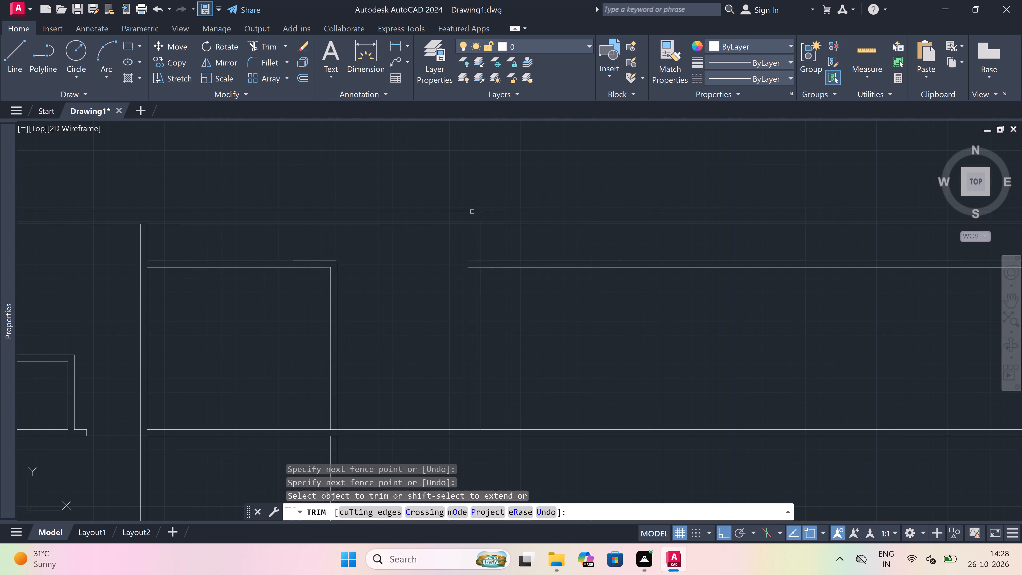
pyautogui.moveTo(518, 236); pyautogui.dragTo(514, 218)
pyautogui.click(511, 187)
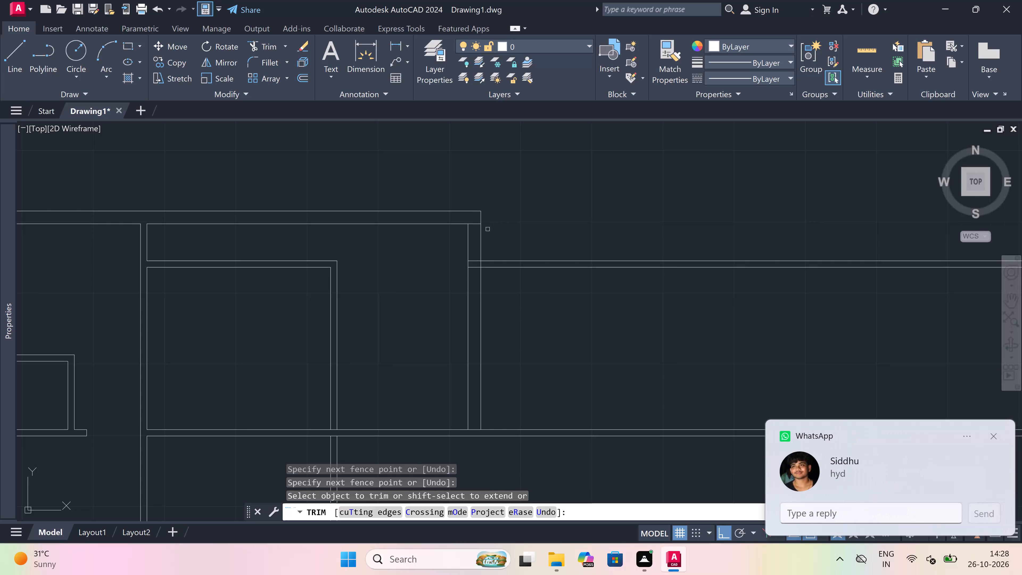
pyautogui.scroll(2, 472, 221)
pyautogui.click(473, 220)
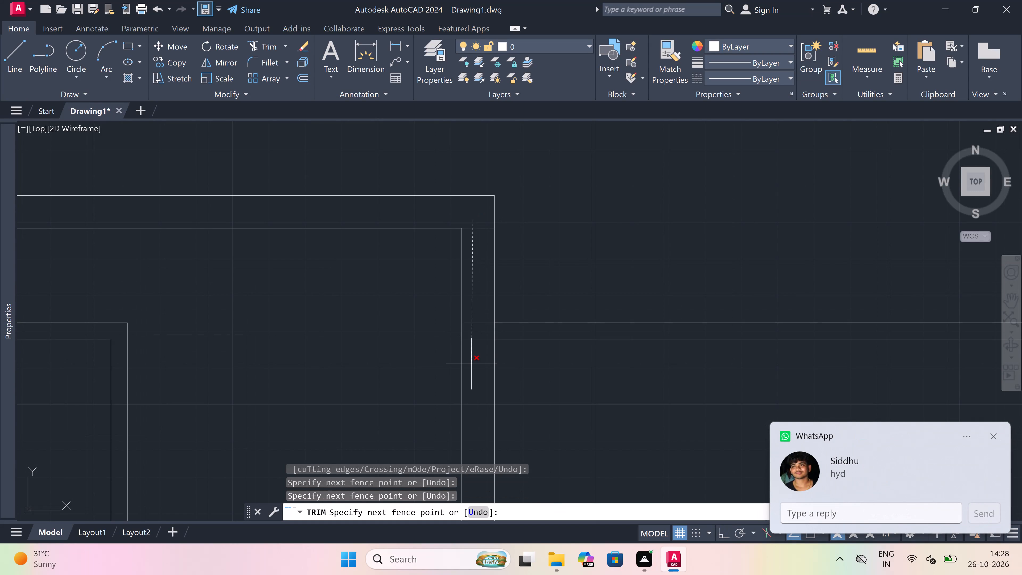
pyautogui.moveTo(472, 363); pyautogui.dragTo(473, 360)
pyautogui.scroll(-3, 485, 252)
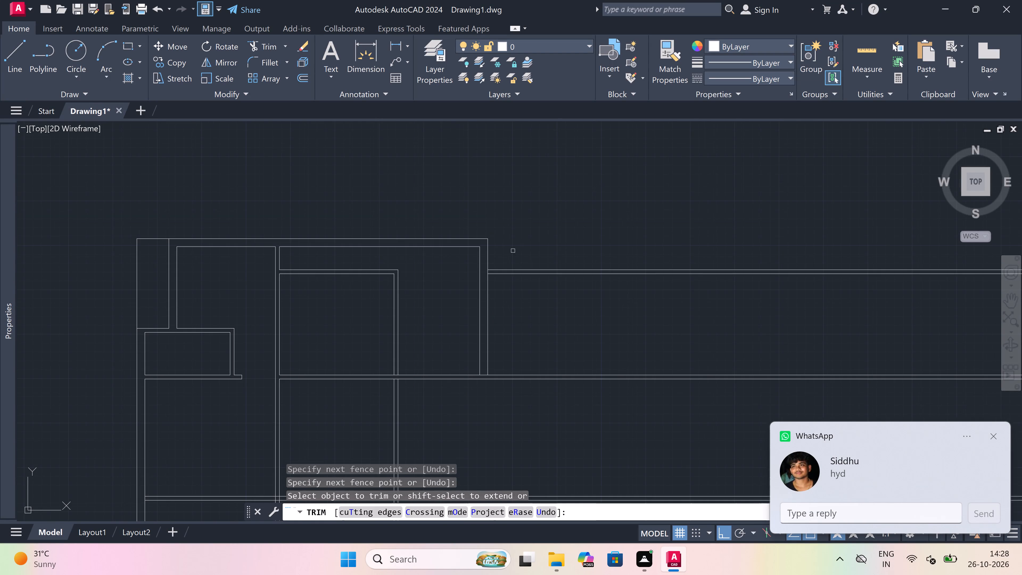
pyautogui.click(520, 247)
pyautogui.click(522, 313)
pyautogui.scroll(1, 444, 297)
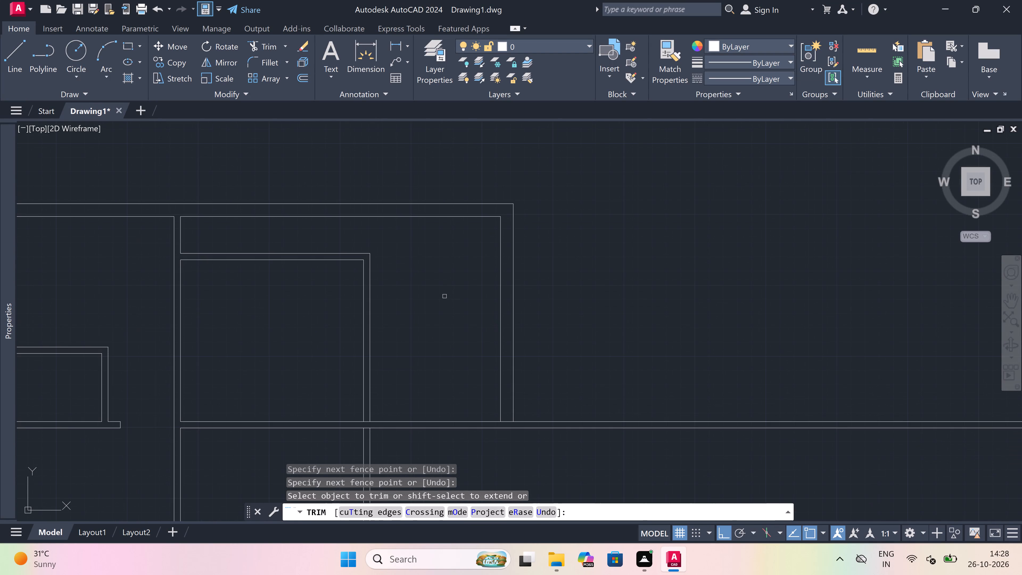
pyautogui.press('Escape')
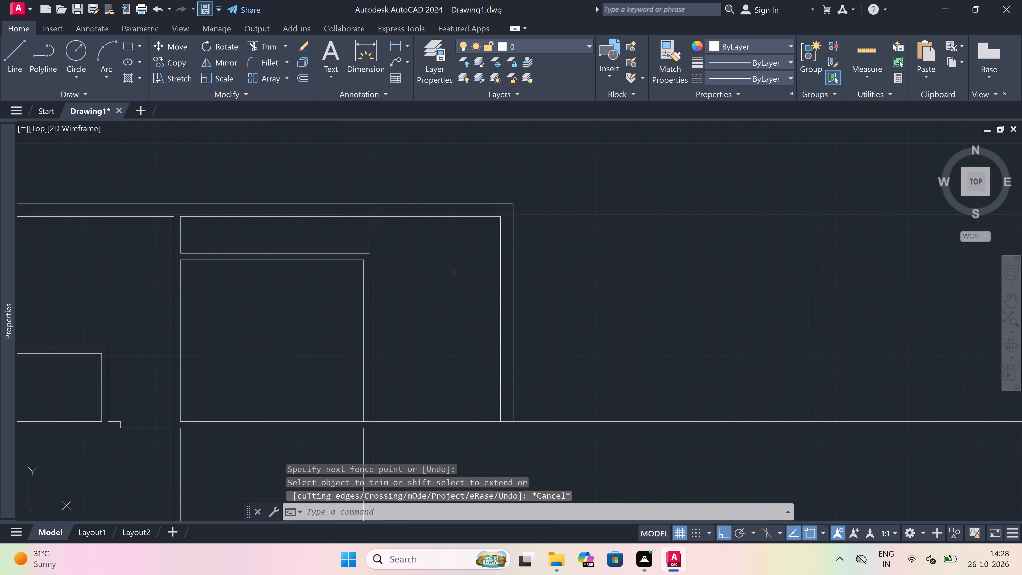
# Draw a 4.5" thick horizontal partition between the vertical partition and the 9" wall, starting 8'9" below the top wall's inner corner.
pyautogui.press('l')
pyautogui.press('space')
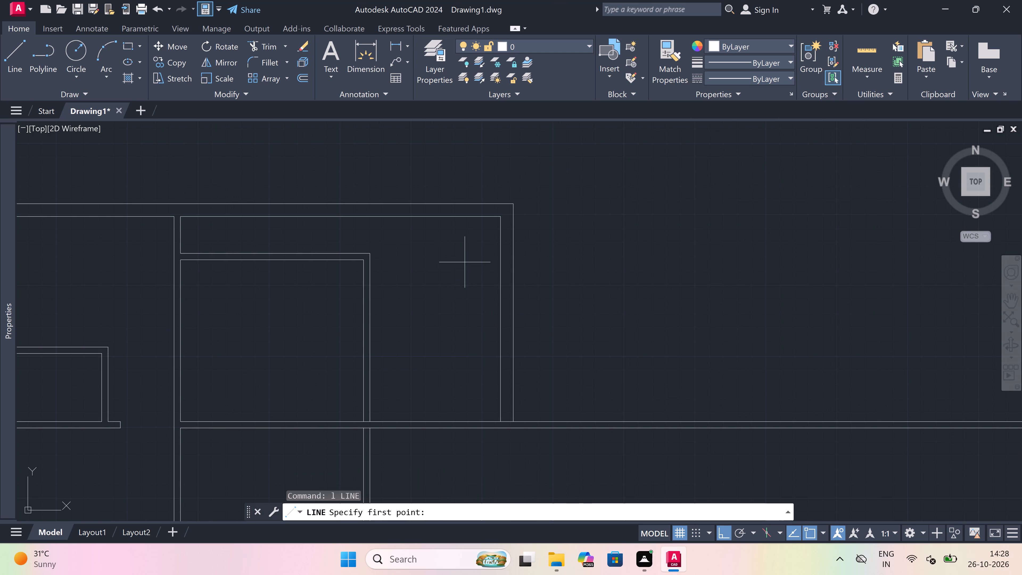
pyautogui.click(503, 218)
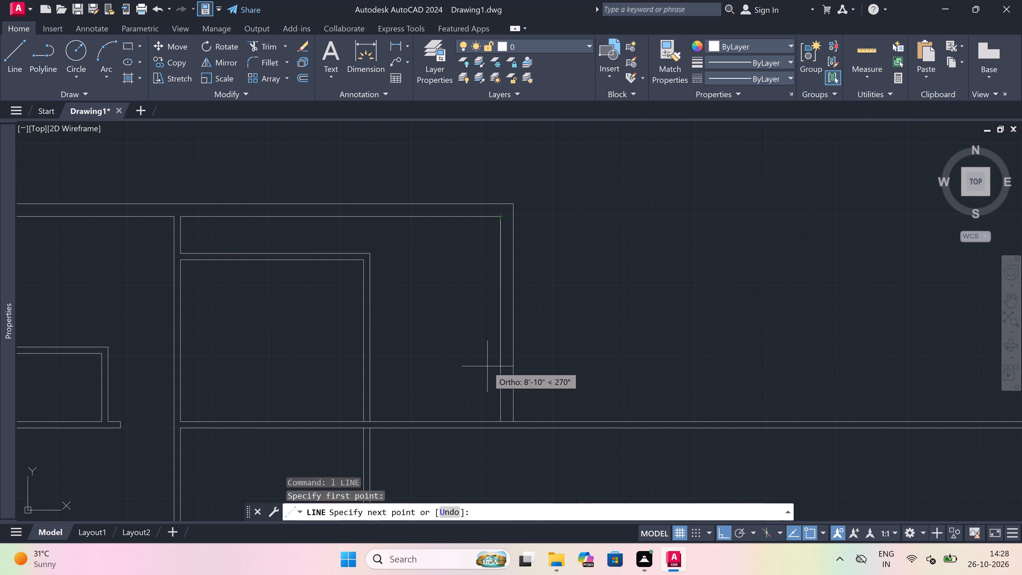
pyautogui.write('8\'9"')
pyautogui.press('space')
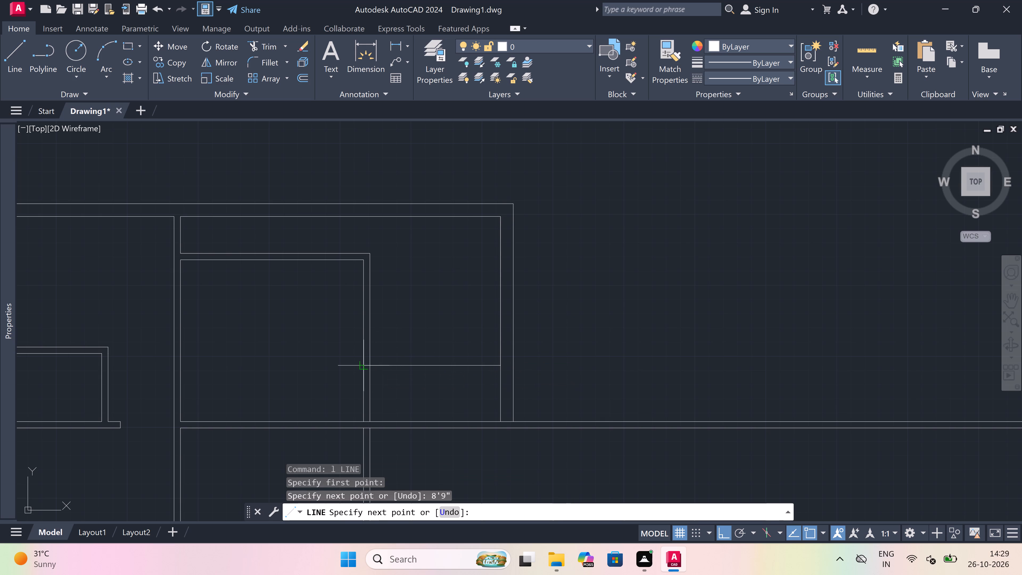
pyautogui.click(371, 368)
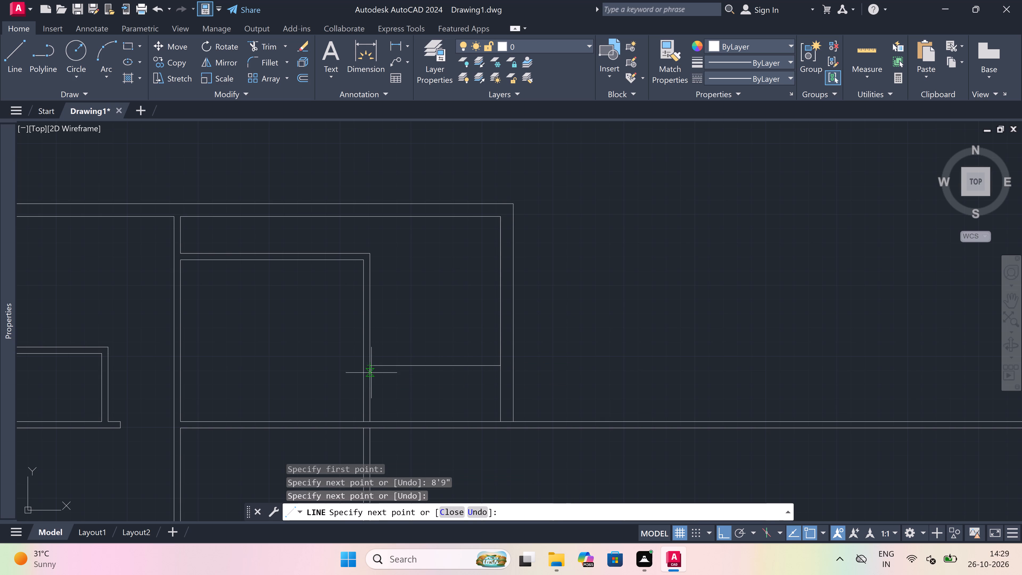
pyautogui.scroll(2, 371, 385)
pyautogui.write('4.5"')
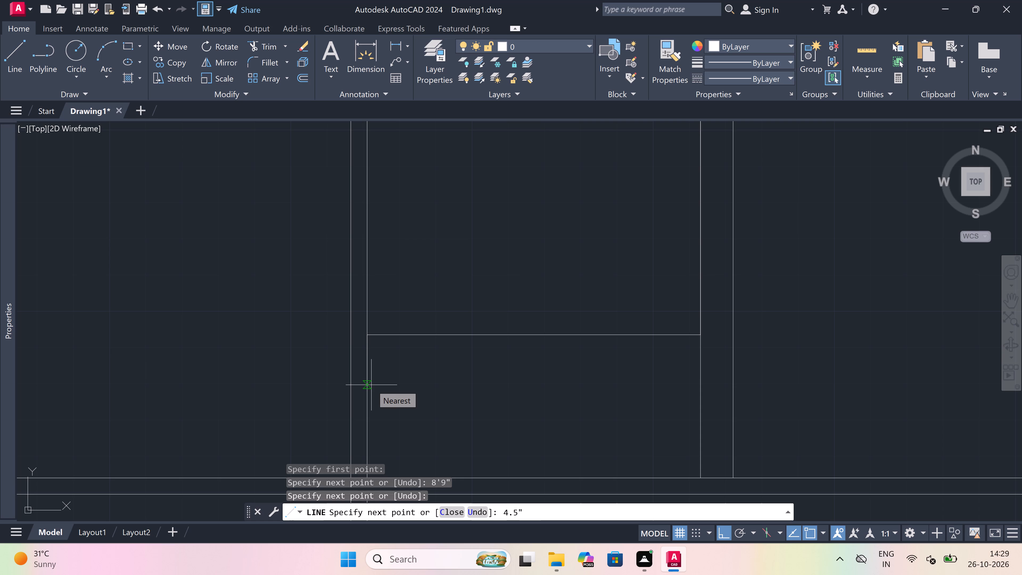
pyautogui.press('space')
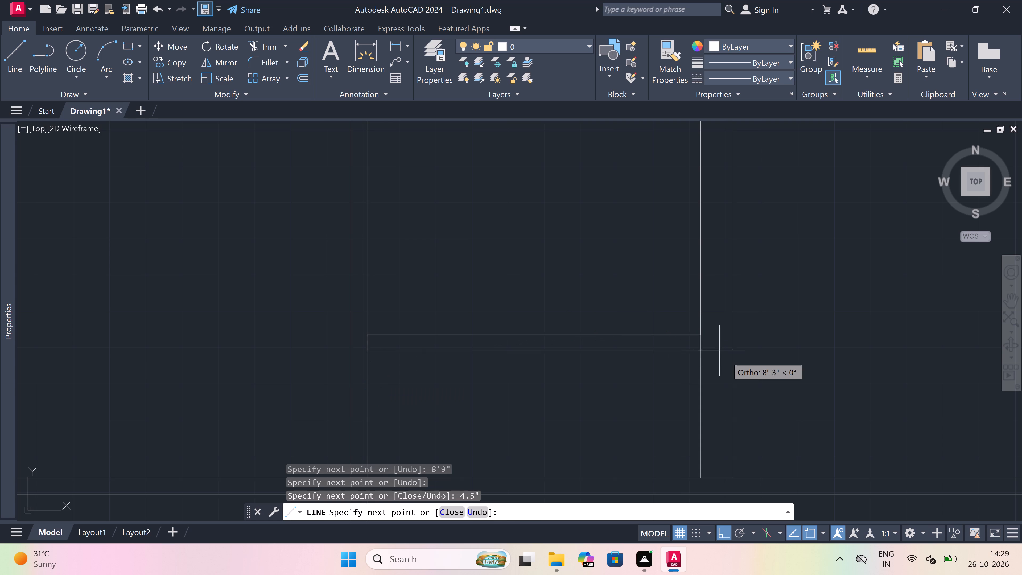
pyautogui.click(703, 351)
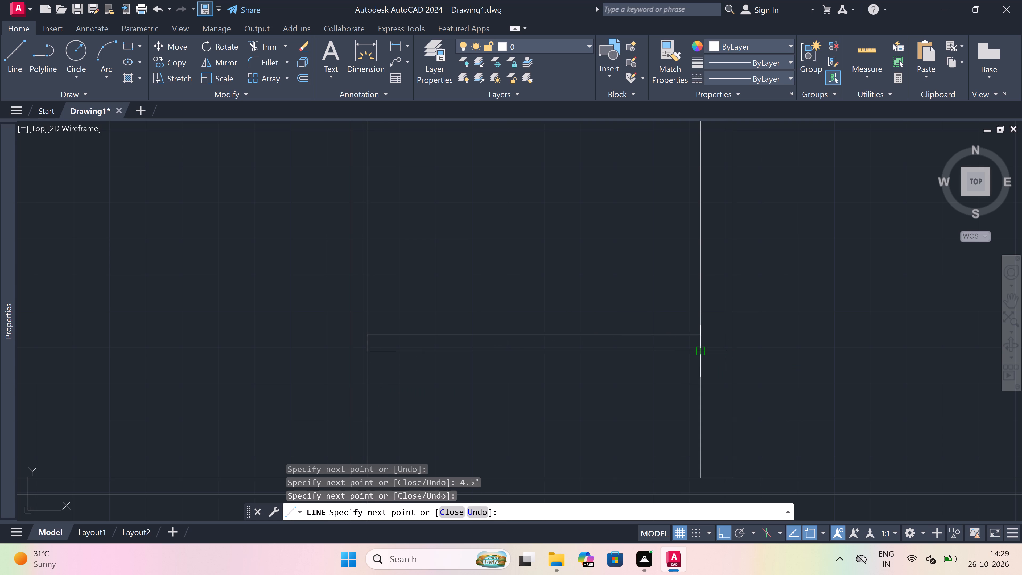
pyautogui.press('Escape')
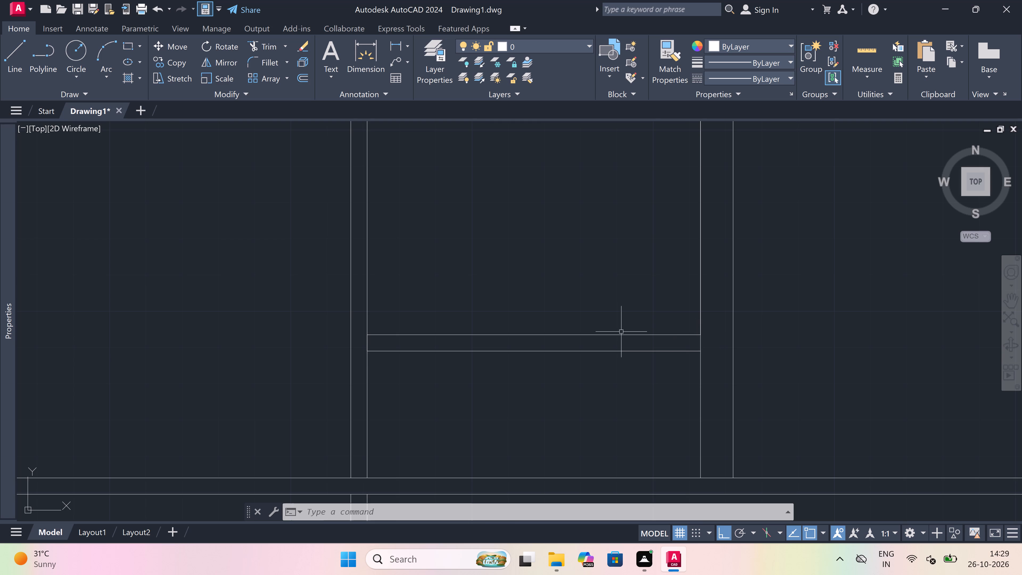
# Extend the 4.5" vertical partition's lines down through the long upper horizontal partition to join their continuation below.
pyautogui.scroll(-4, 610, 329)
pyautogui.scroll(2, 613, 340)
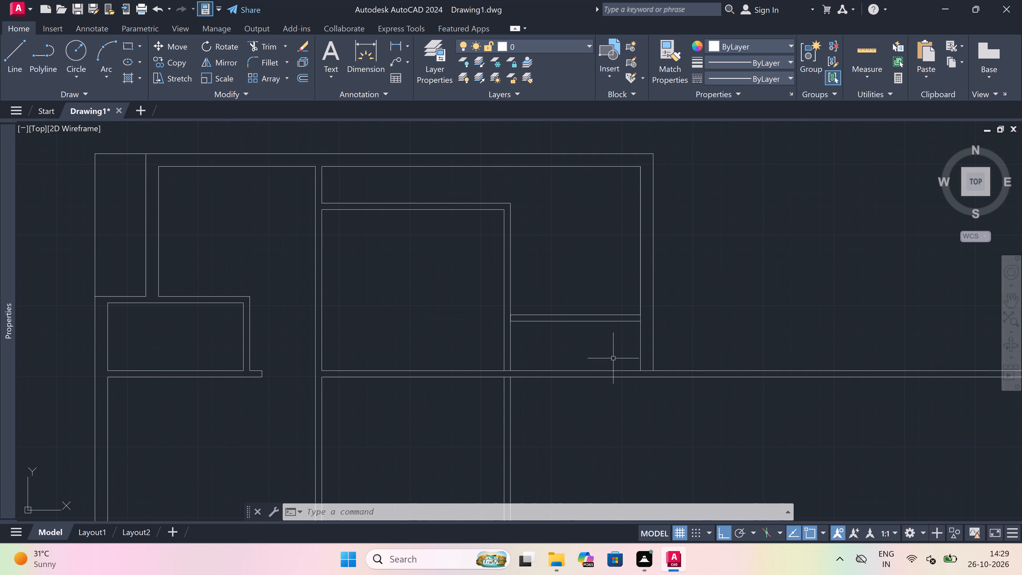
pyautogui.scroll(-2, 613, 358)
pyautogui.scroll(1, 613, 359)
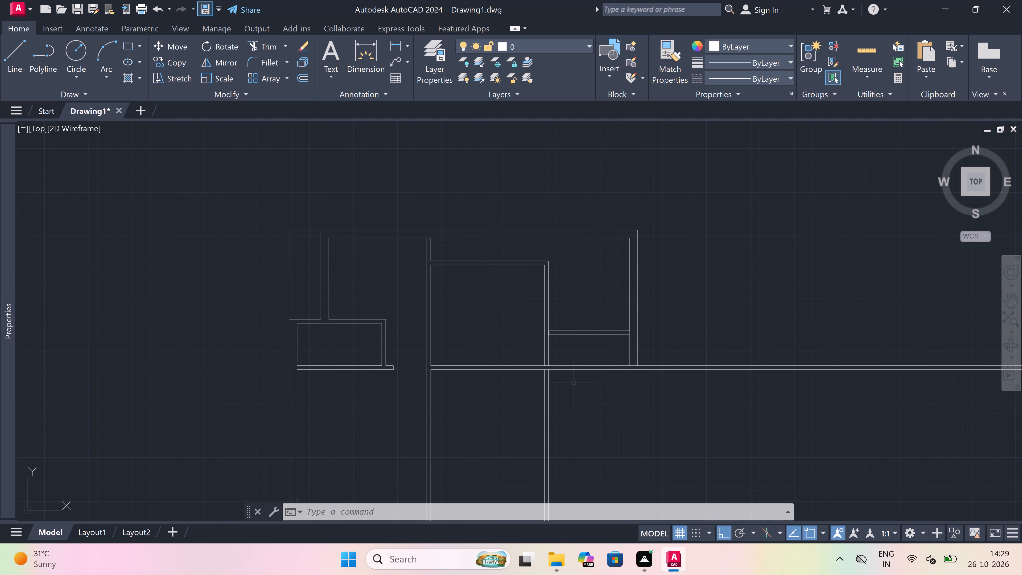
pyautogui.press('e')
pyautogui.press('x')
pyautogui.press('space')
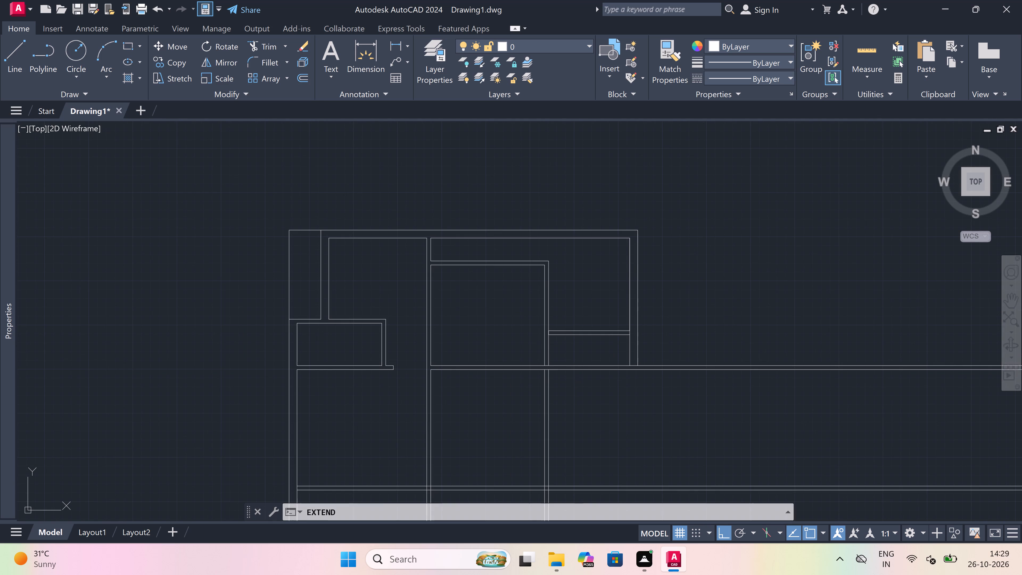
pyautogui.click(537, 343)
pyautogui.click(567, 362)
# Extend the right 9" wall's lines down to the lower long partition, and the upper long partition's lines left to the short stub.
pyautogui.scroll(-2, 575, 355)
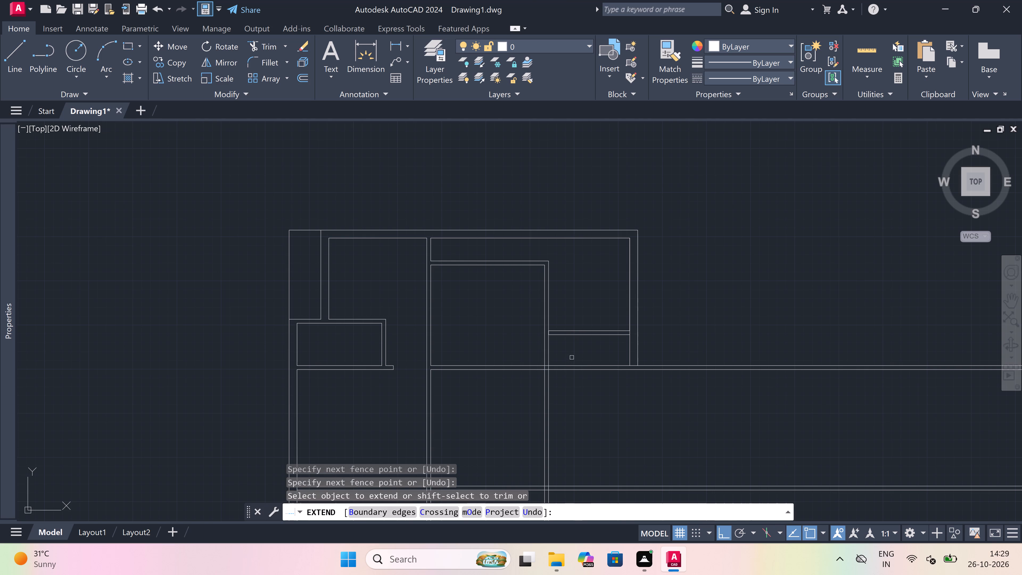
pyautogui.click(575, 355)
pyautogui.click(627, 354)
pyautogui.click(603, 347)
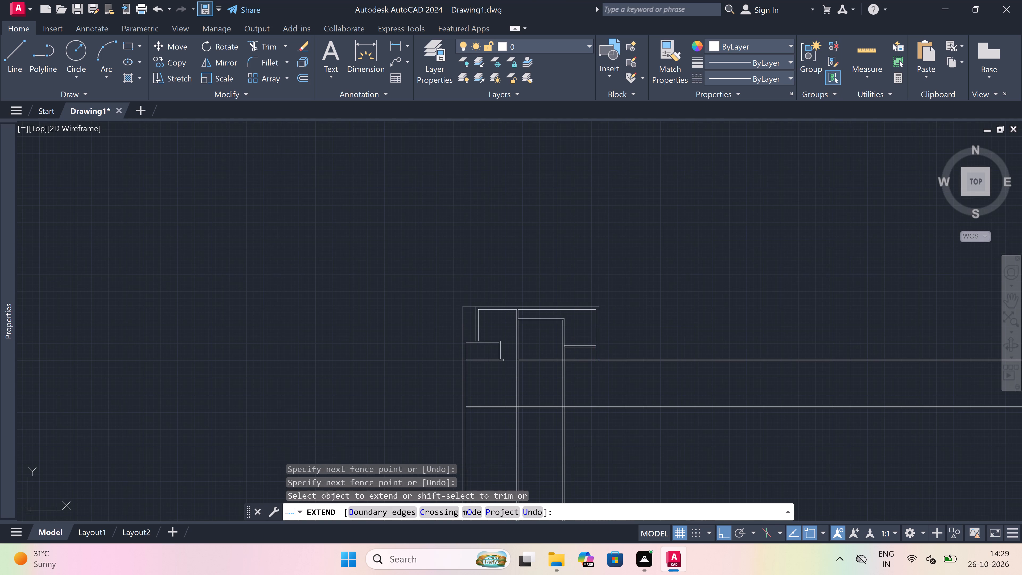
pyautogui.scroll(4, 582, 363)
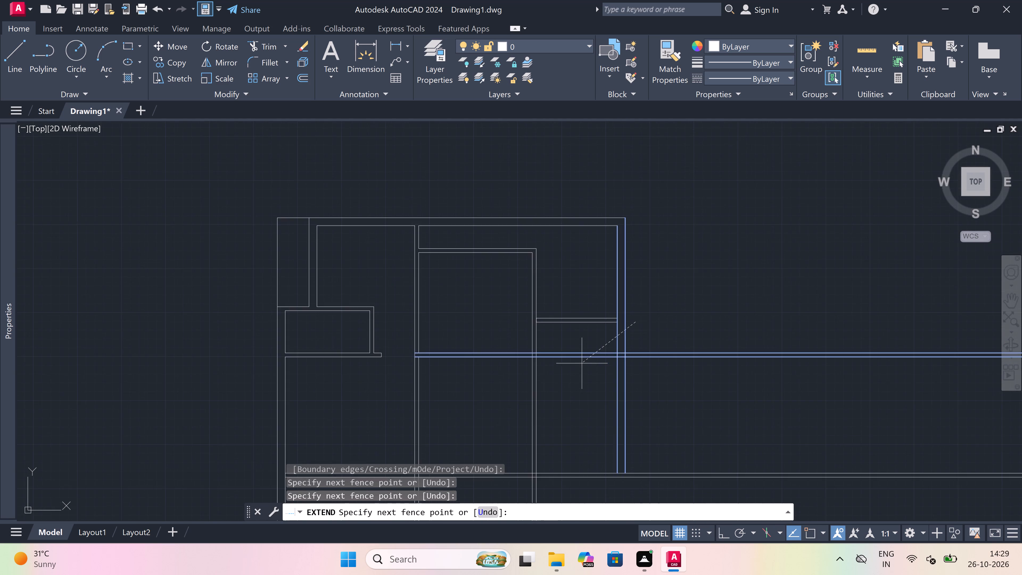
pyautogui.click(582, 363)
pyautogui.click(584, 363)
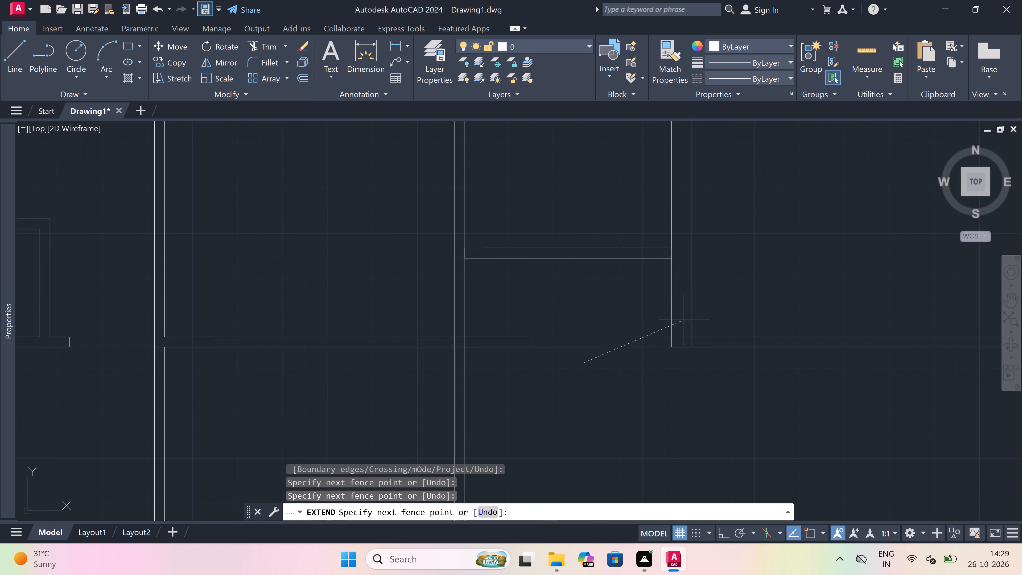
pyautogui.scroll(-3, 701, 311)
pyautogui.click(715, 301)
pyautogui.scroll(-3, 715, 301)
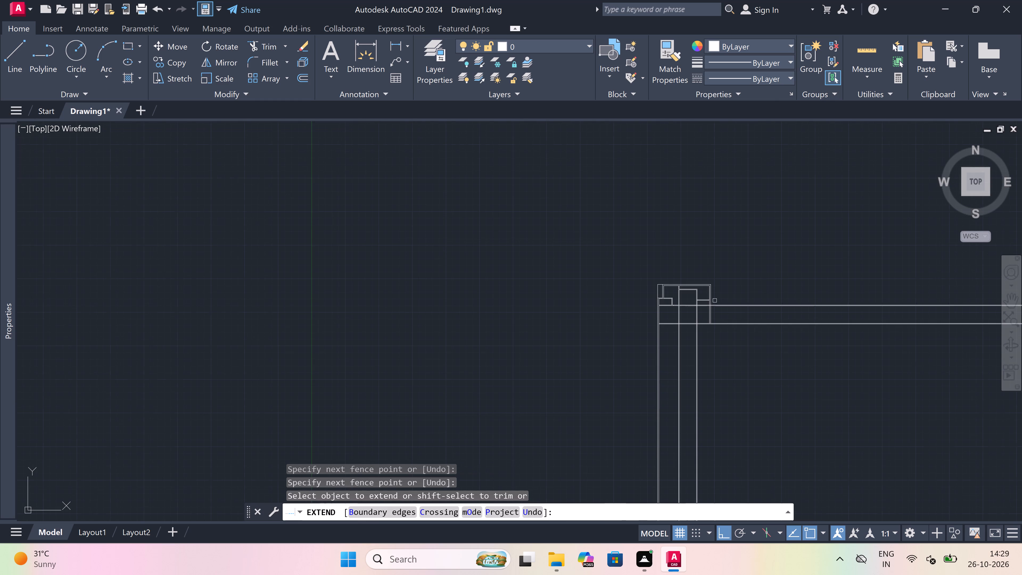
pyautogui.scroll(3, 723, 323)
pyautogui.press('Escape')
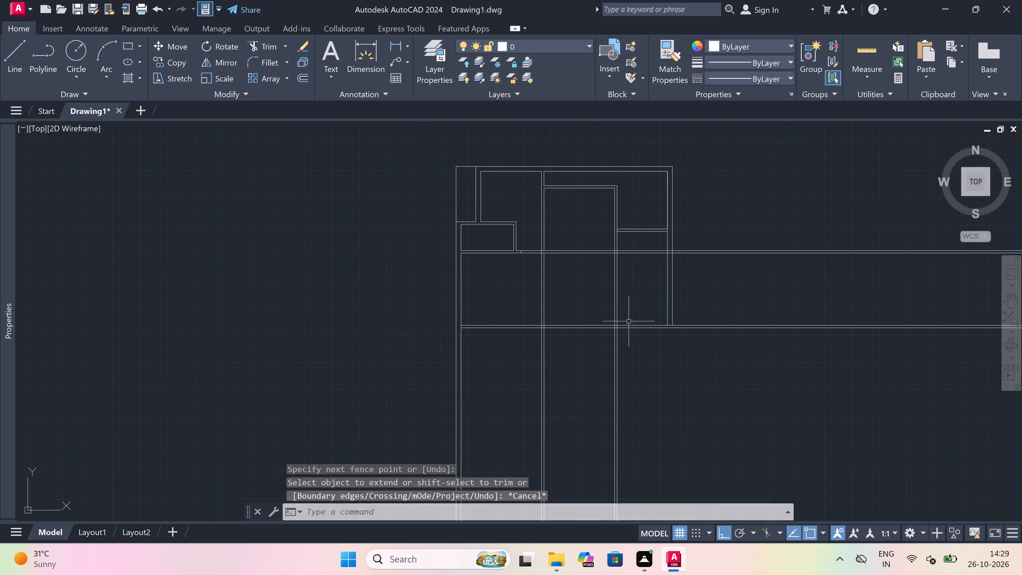
# Trim the crossing lines inside the junction of the right-hand 4.5" vertical partition with the upper long horizontal partition.
pyautogui.scroll(1, 634, 248)
pyautogui.write('tr')
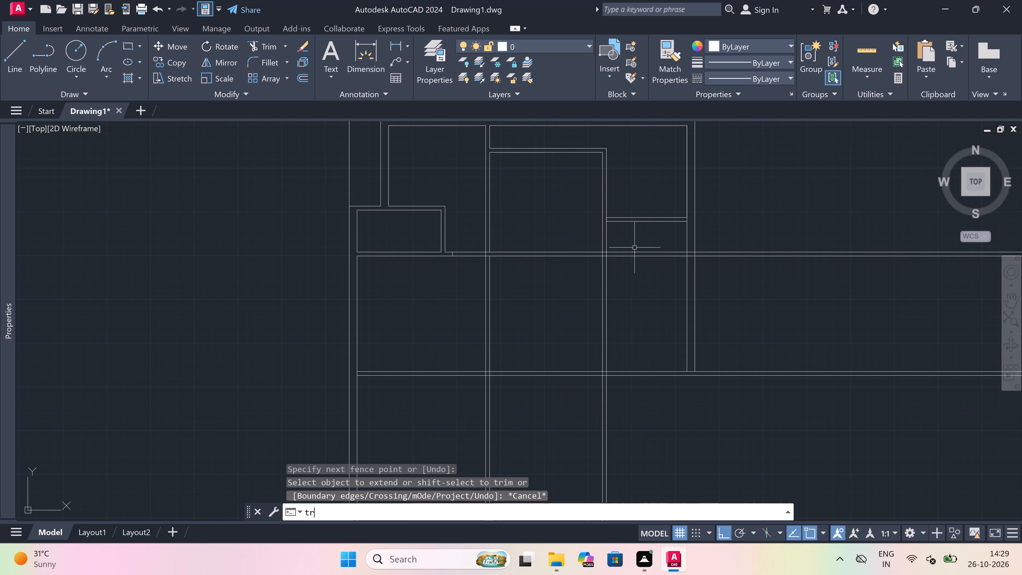
pyautogui.press('space')
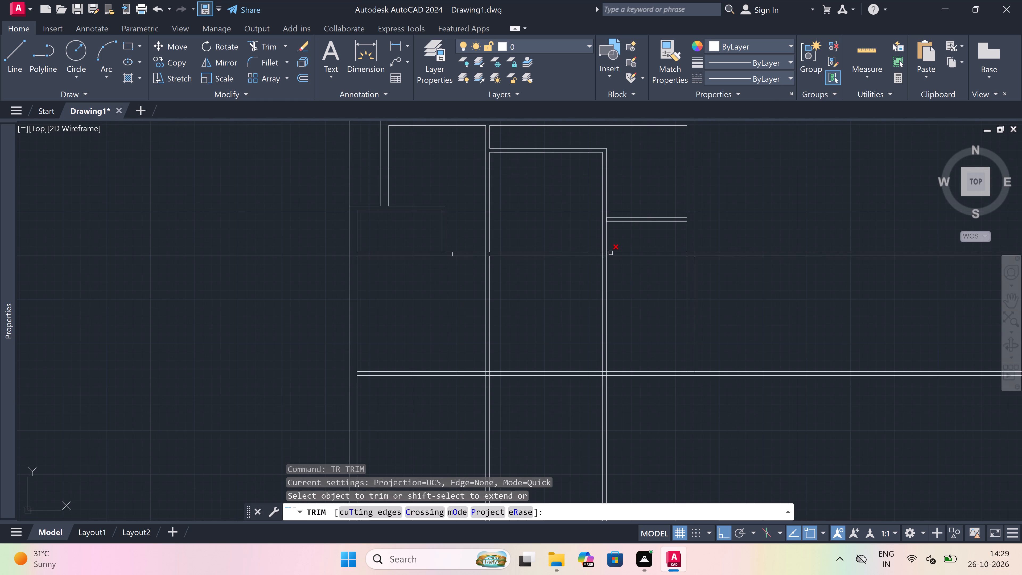
pyautogui.scroll(4, 607, 250)
pyautogui.click(598, 249)
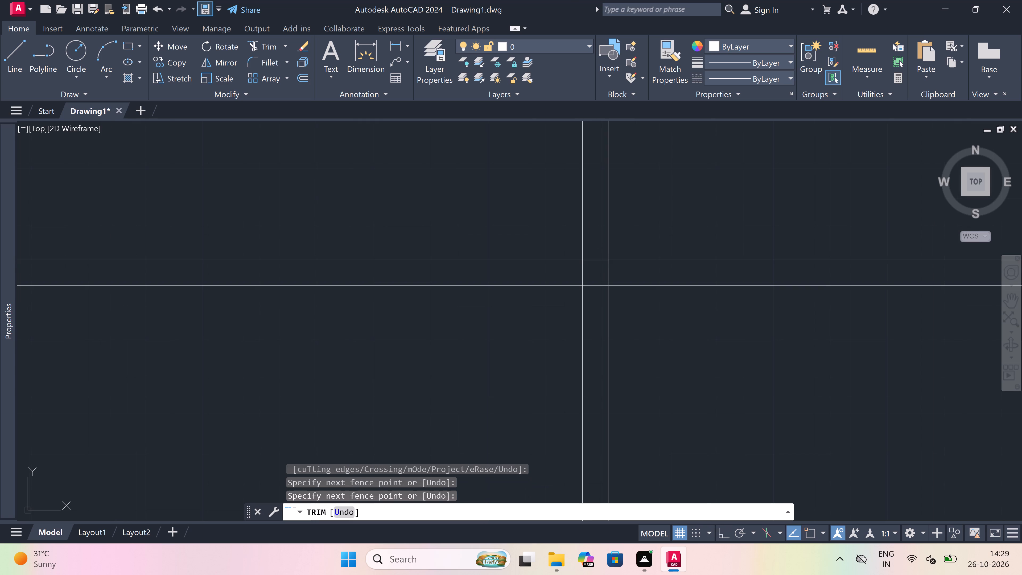
pyautogui.click(600, 276)
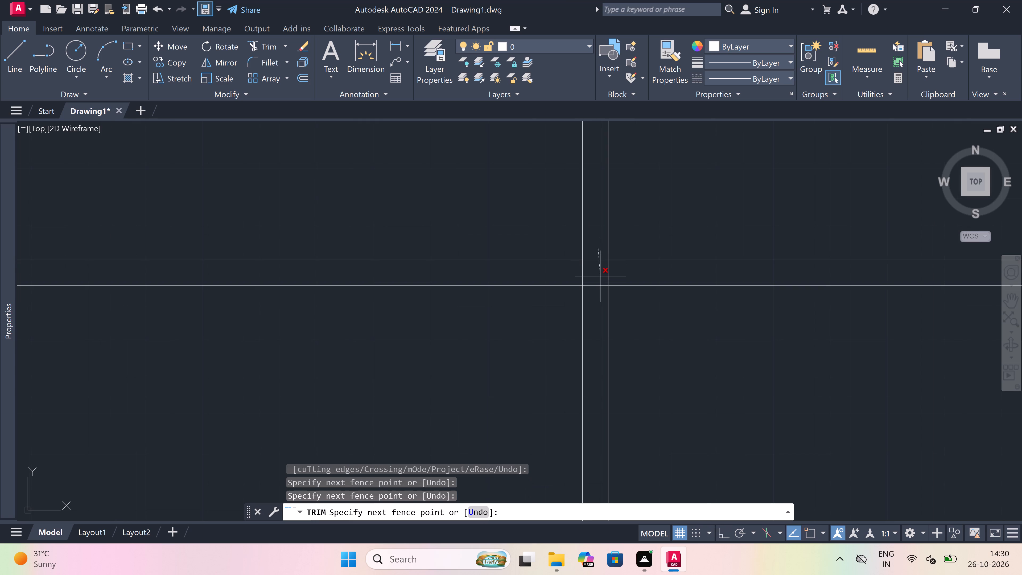
pyautogui.click(595, 275)
pyautogui.click(570, 274)
pyautogui.scroll(-3, 570, 274)
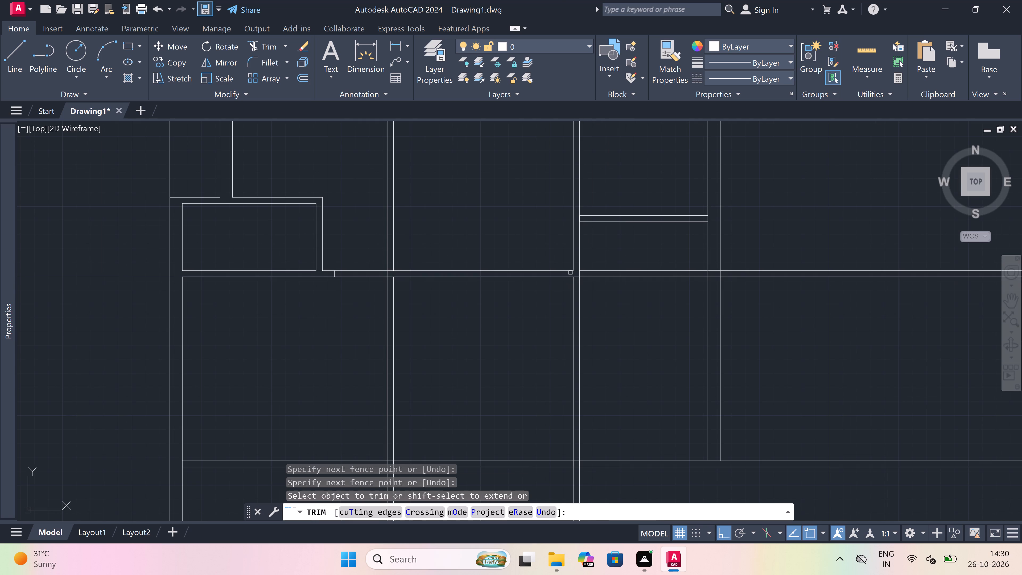
pyautogui.click(625, 249)
pyautogui.press('Escape')
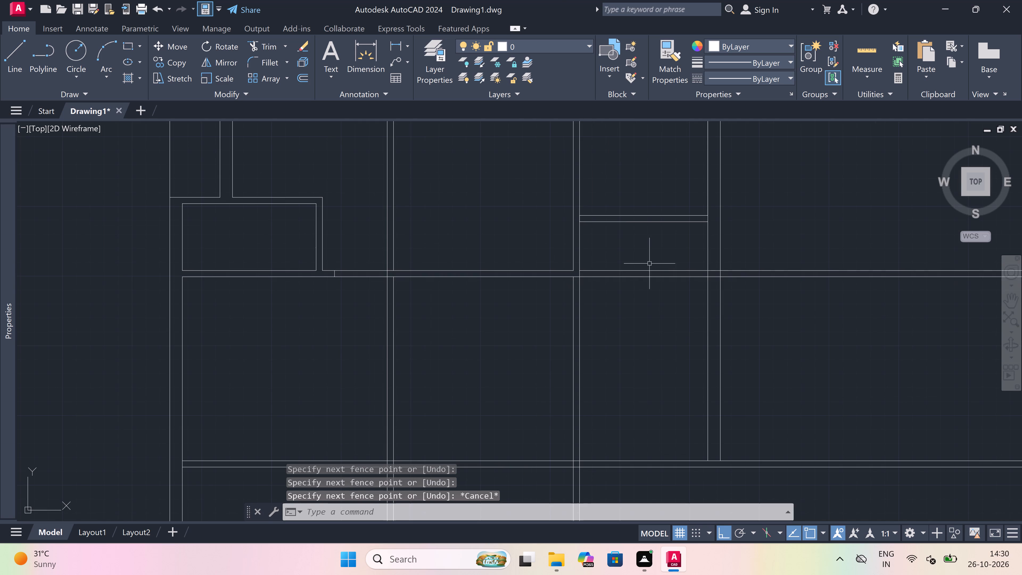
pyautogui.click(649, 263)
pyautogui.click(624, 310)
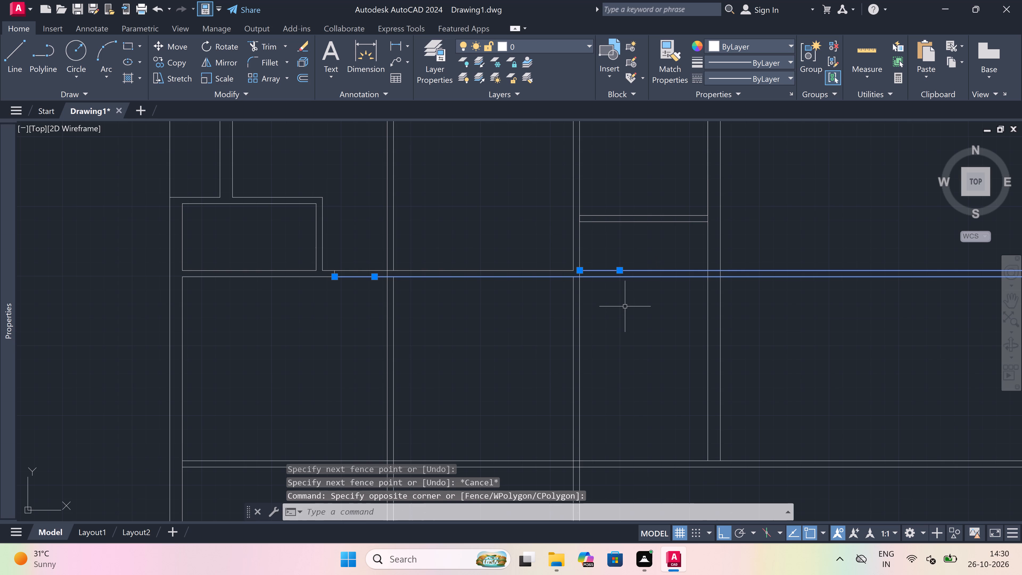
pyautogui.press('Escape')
# Remove the upper long partition right of the vertical partition, trimming its lines up to the 9" wall and erasing the remainder beyond.
pyautogui.write('tr')
pyautogui.press('space')
pyautogui.click(638, 273)
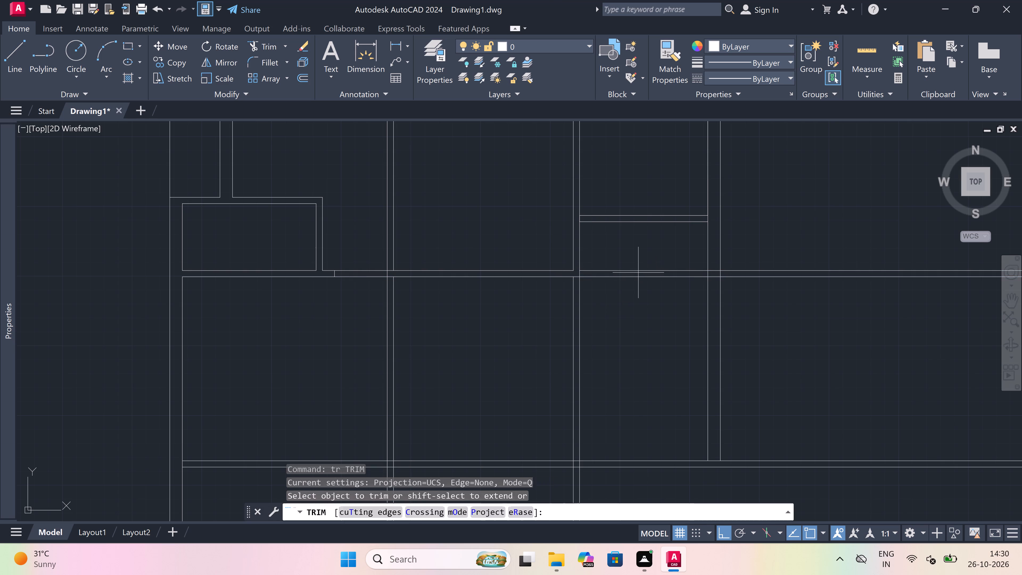
pyautogui.click(640, 297)
pyautogui.click(641, 258)
pyautogui.click(642, 318)
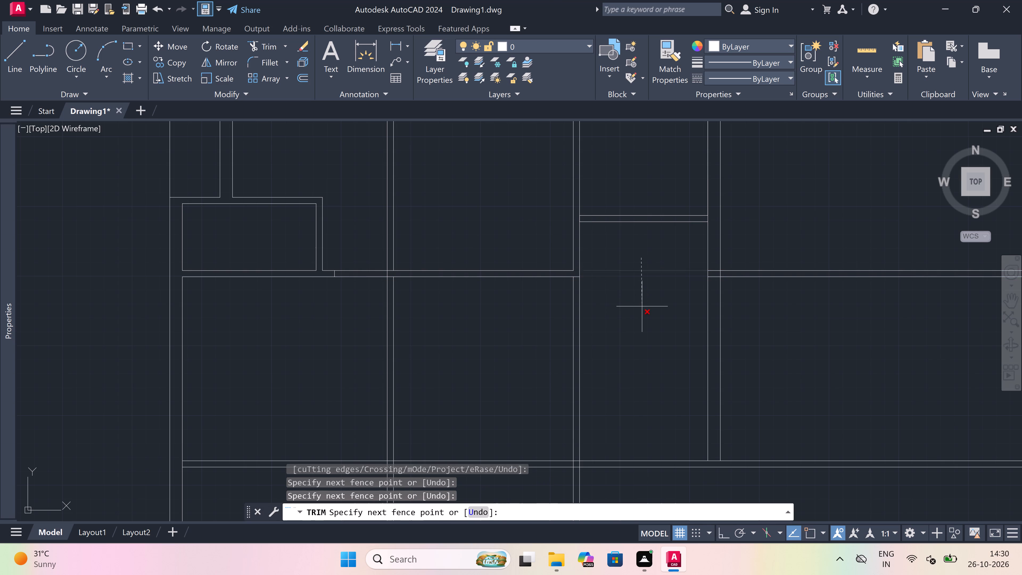
pyautogui.press('Escape')
pyautogui.moveTo(759, 255); pyautogui.dragTo(758, 268)
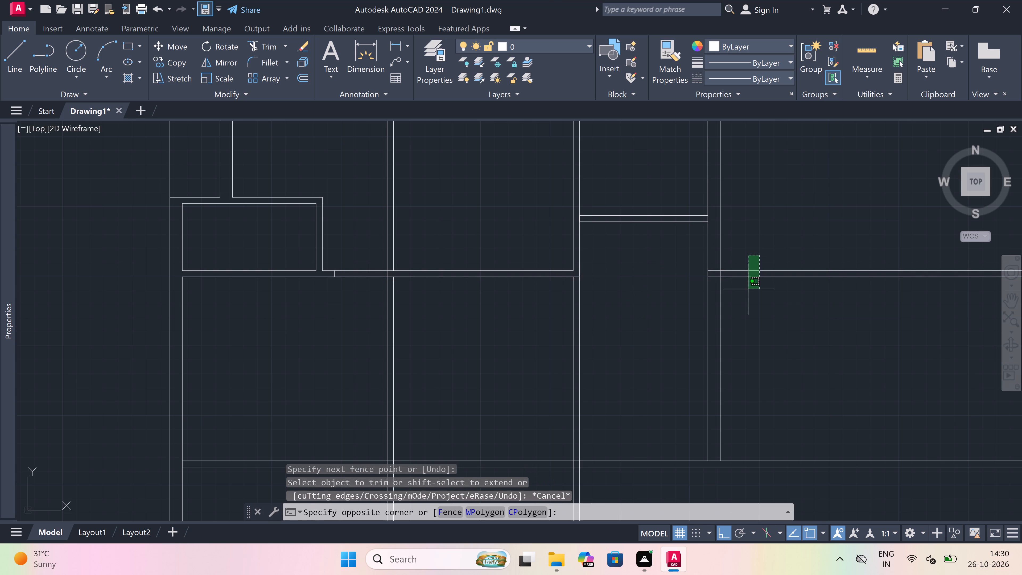
pyautogui.click(738, 318)
pyautogui.press('Delete')
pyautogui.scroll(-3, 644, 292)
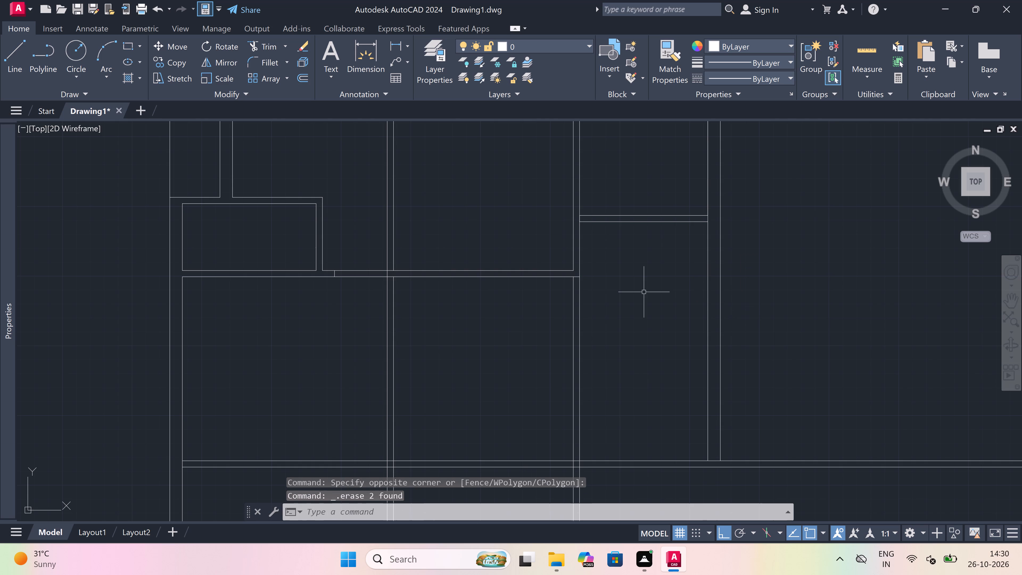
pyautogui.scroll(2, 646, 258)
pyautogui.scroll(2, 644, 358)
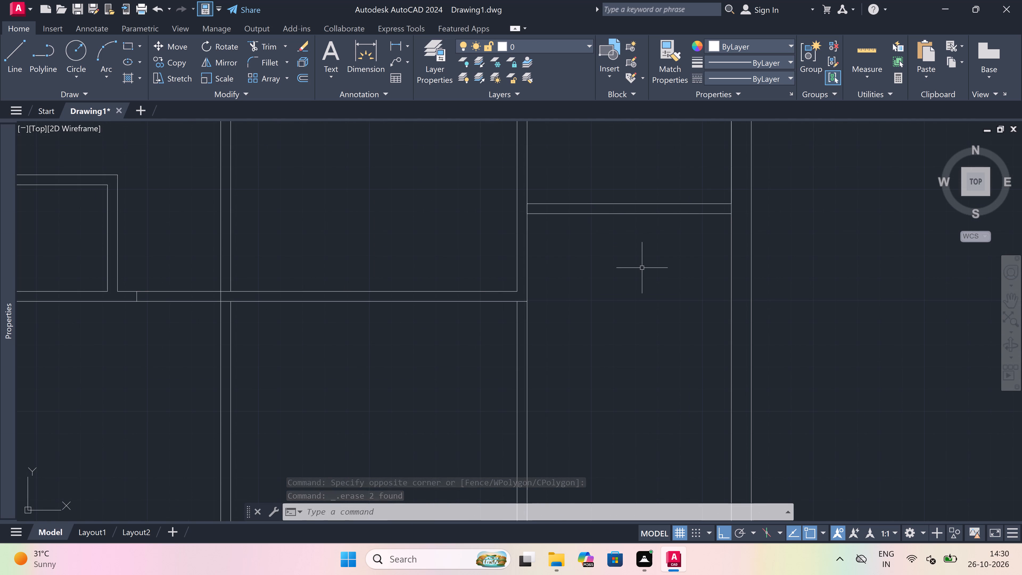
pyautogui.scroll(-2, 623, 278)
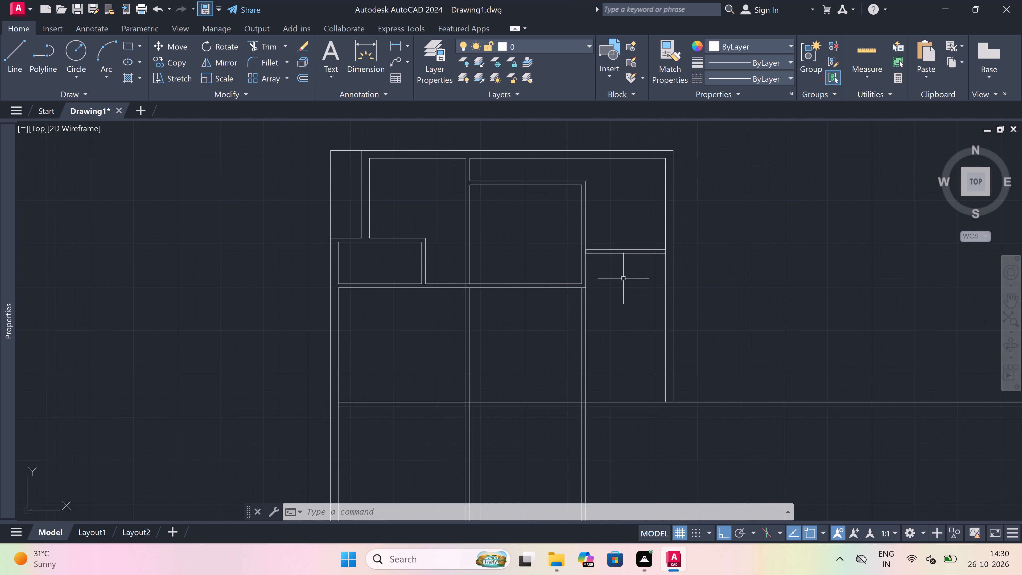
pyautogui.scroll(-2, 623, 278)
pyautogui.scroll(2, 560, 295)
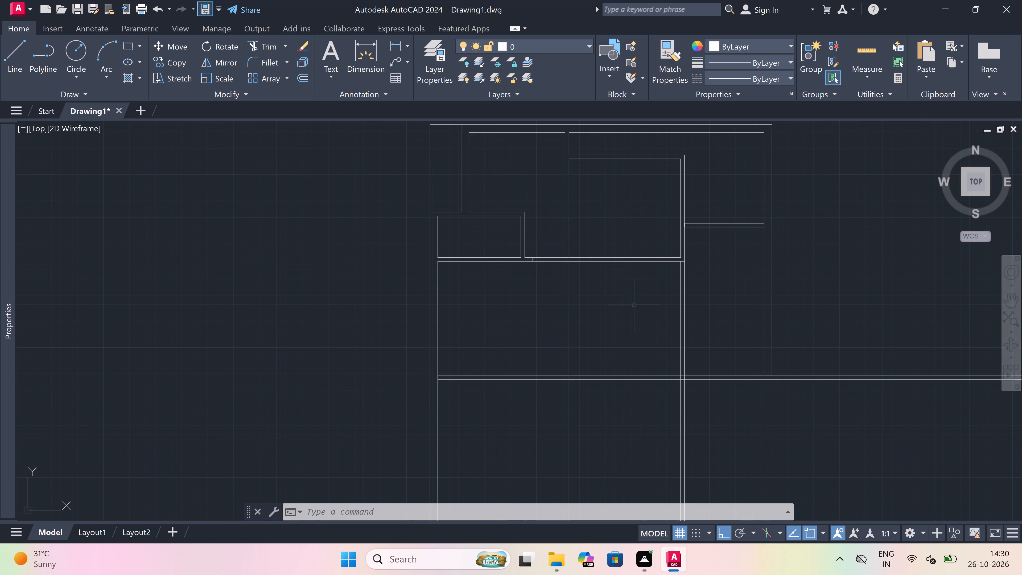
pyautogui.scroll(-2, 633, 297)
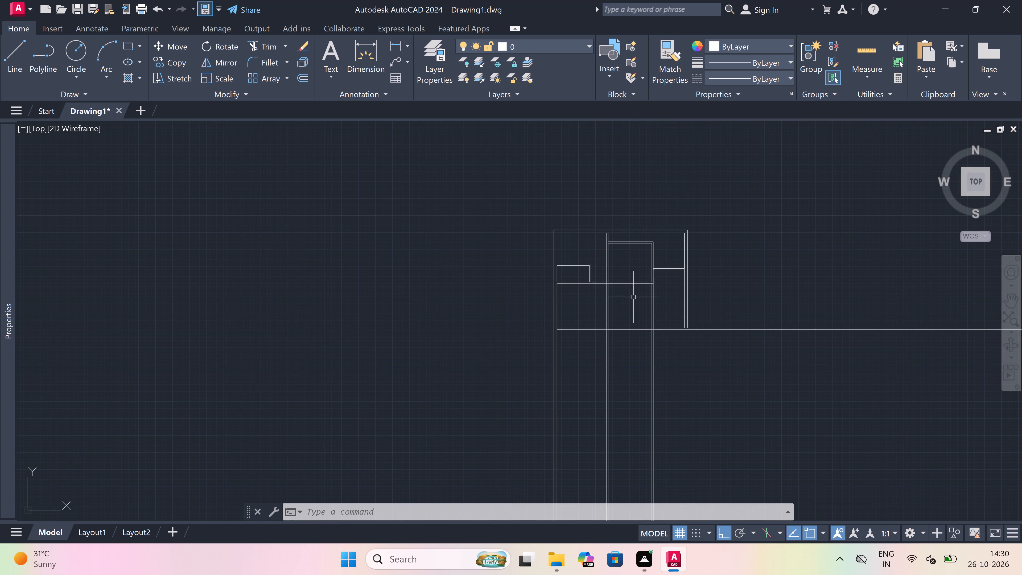
# Trim open the right 9" wall's inner line where the short 4.5" horizontal partition meets it.
pyautogui.scroll(2, 668, 280)
pyautogui.scroll(3, 712, 245)
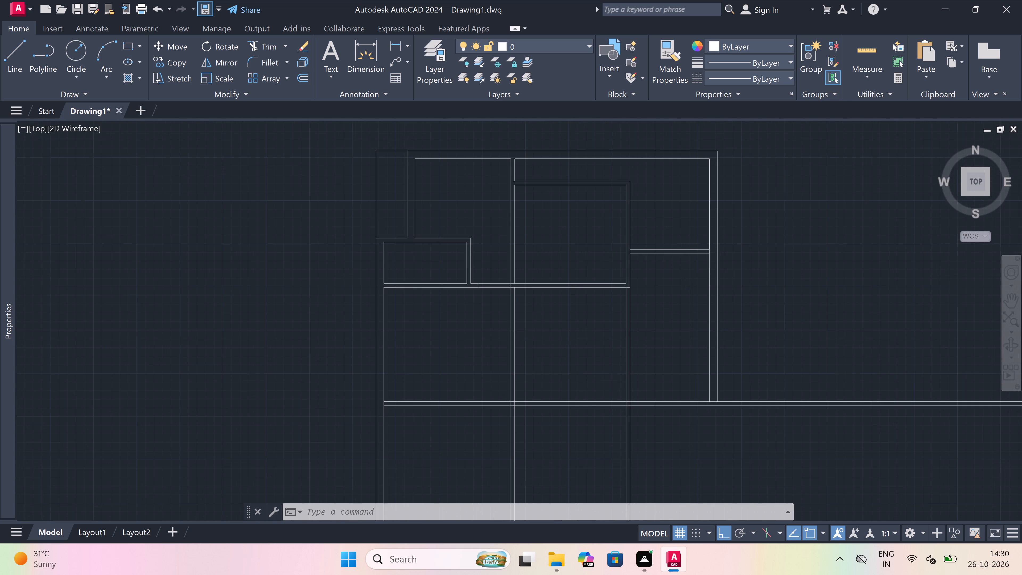
pyautogui.write('tr')
pyautogui.press('space')
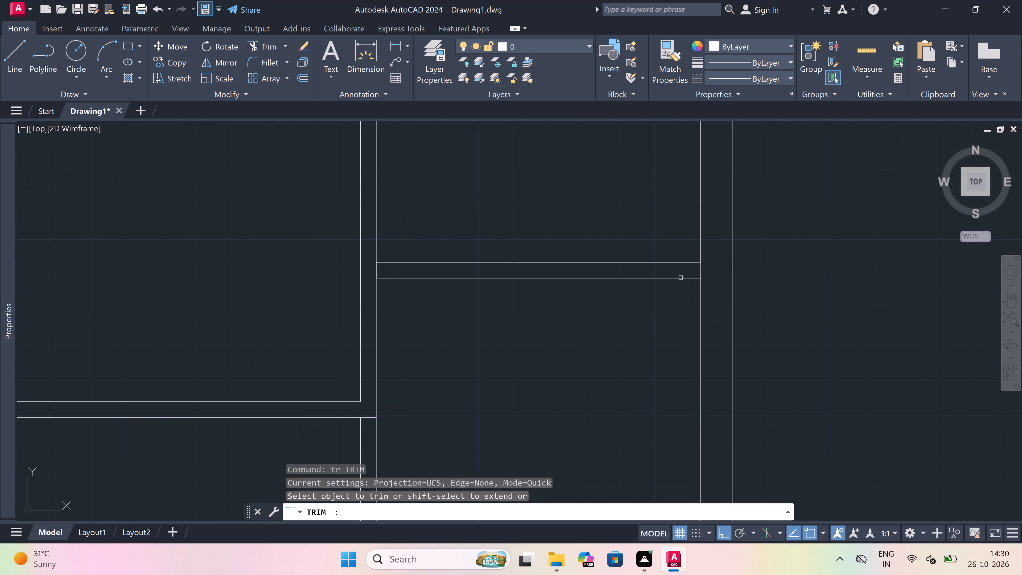
pyautogui.click(700, 267)
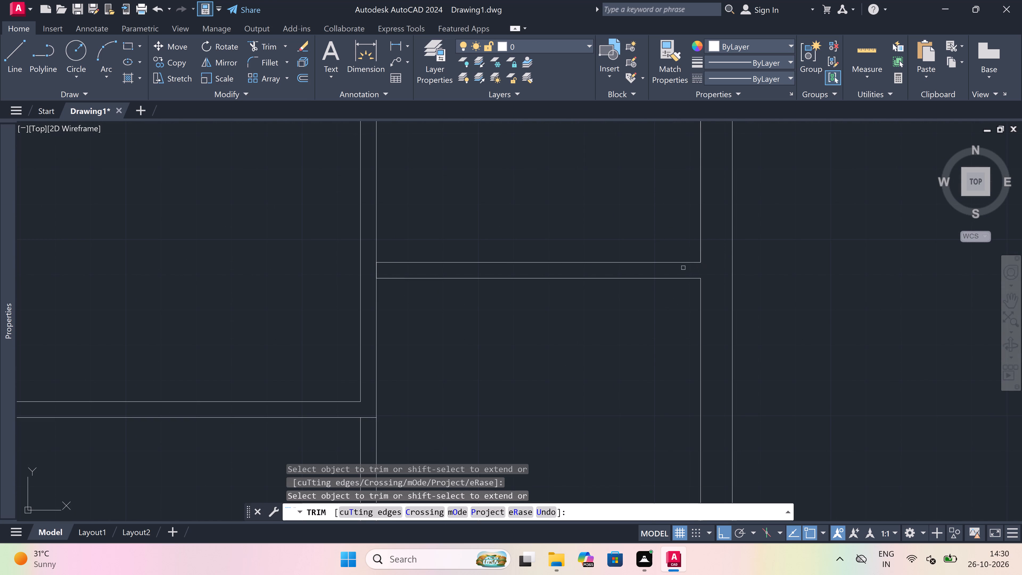
pyautogui.press('Escape')
# Draw an end line across the short horizontal partition near its middle and trim away the portion toward the vertical partition.
pyautogui.press('l')
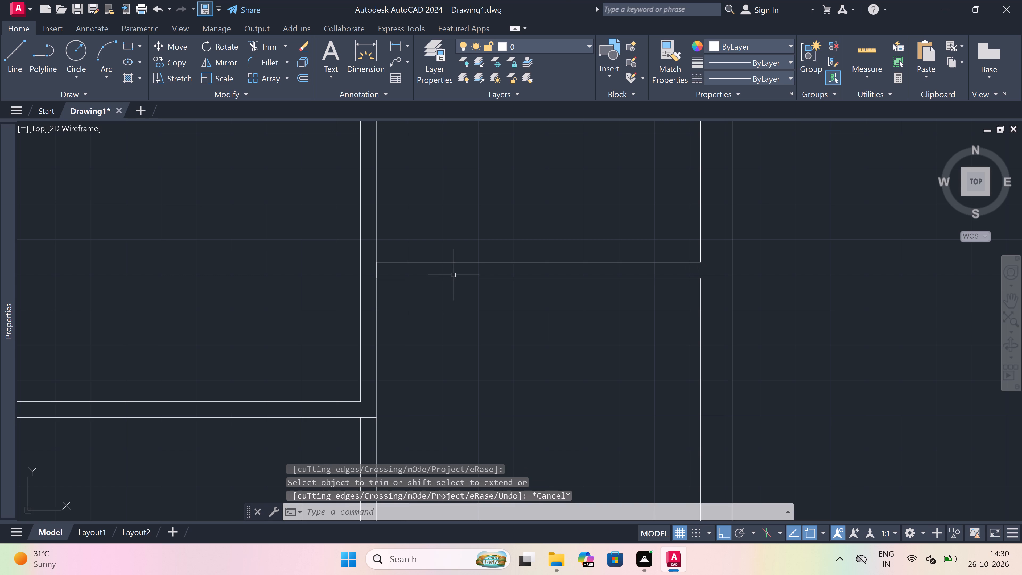
pyautogui.press('space')
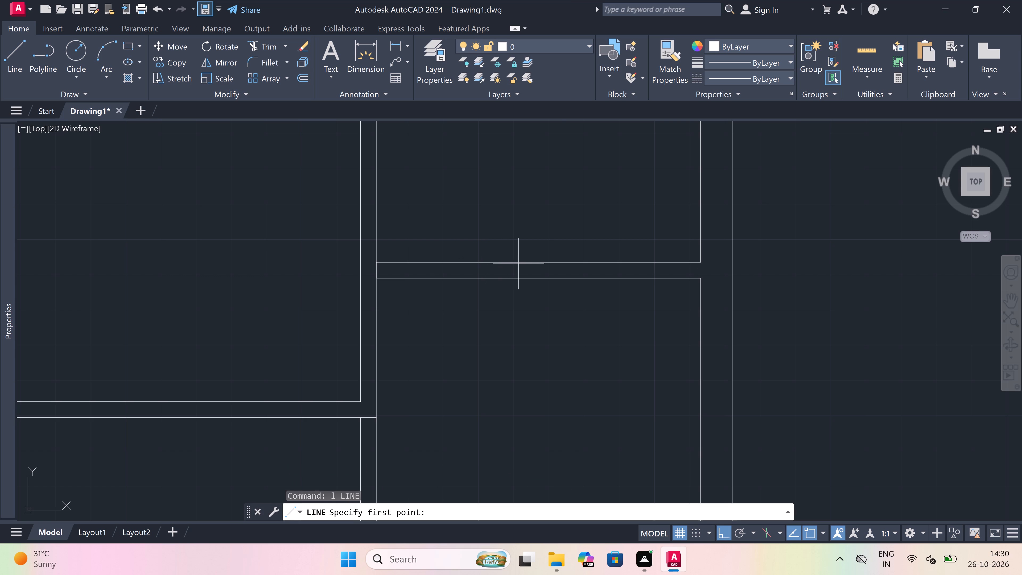
pyautogui.click(521, 264)
pyautogui.click(523, 279)
pyautogui.press('Escape')
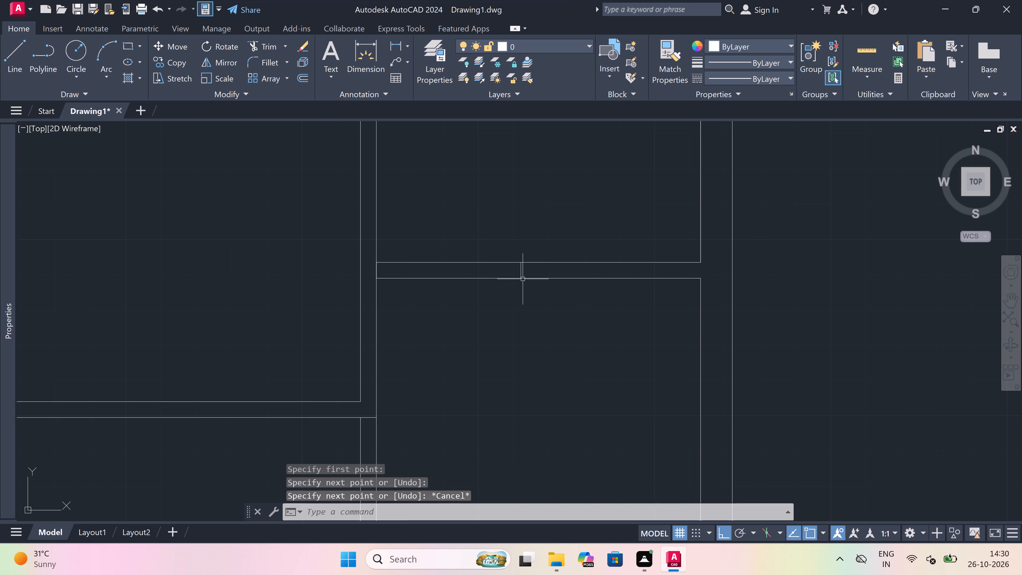
pyautogui.press('t')
pyautogui.press('r')
pyautogui.press('space')
pyautogui.click(500, 238)
pyautogui.click(502, 329)
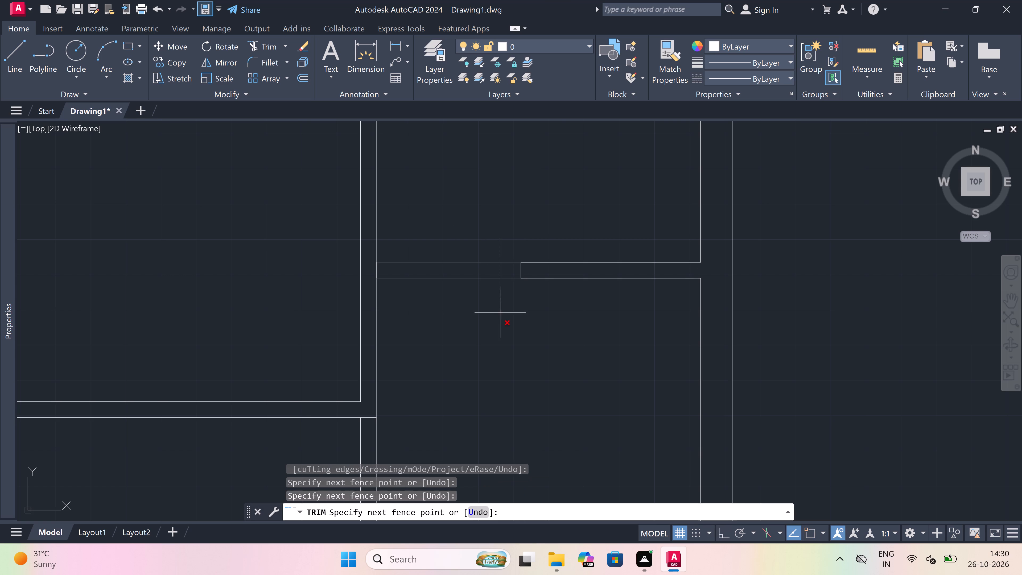
pyautogui.press('Escape')
# Offset the short partition's lower line 6'7" downward.
pyautogui.press('o')
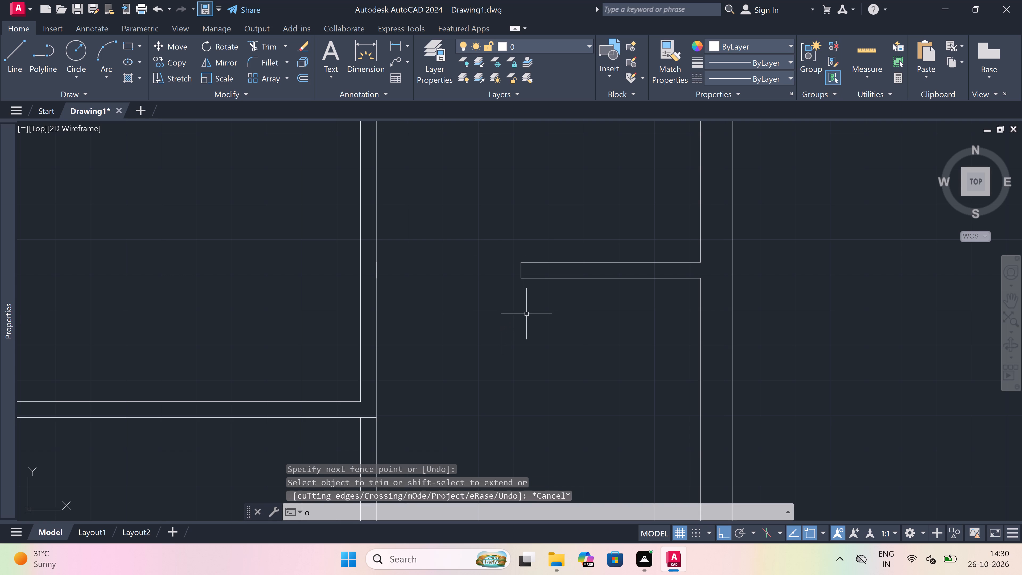
pyautogui.press('space')
pyautogui.click(565, 278)
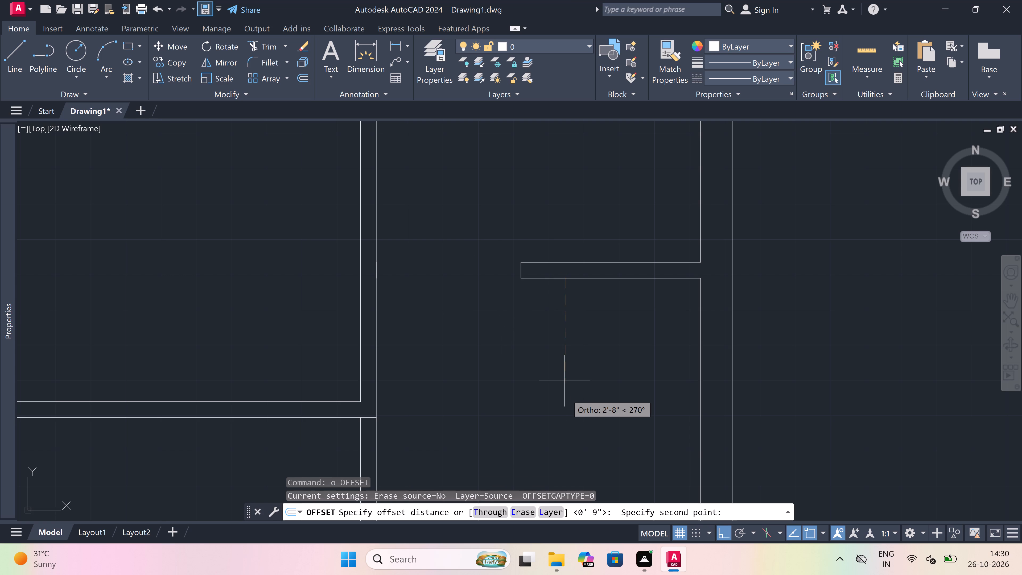
pyautogui.write('6\'7"')
pyautogui.press('space')
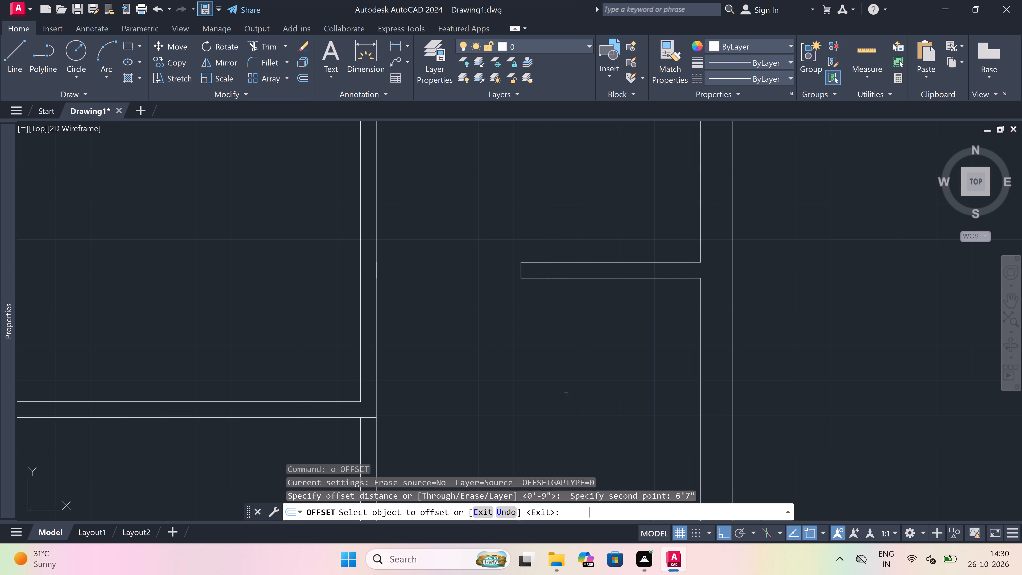
pyautogui.scroll(-4, 583, 278)
pyautogui.moveTo(583, 278); pyautogui.dragTo(585, 295)
pyautogui.click(588, 352)
pyautogui.press('Escape')
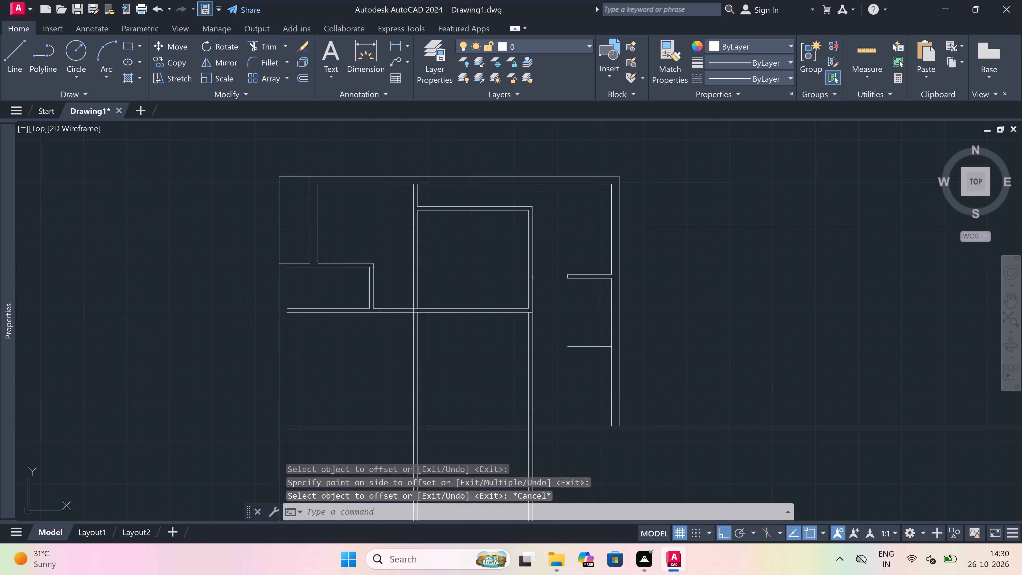
# Offset the new lower horizontal line beside the right 9" wall 4.5" downward to form a second short partition.
pyautogui.scroll(2, 589, 338)
pyautogui.press('space')
pyautogui.click(592, 358)
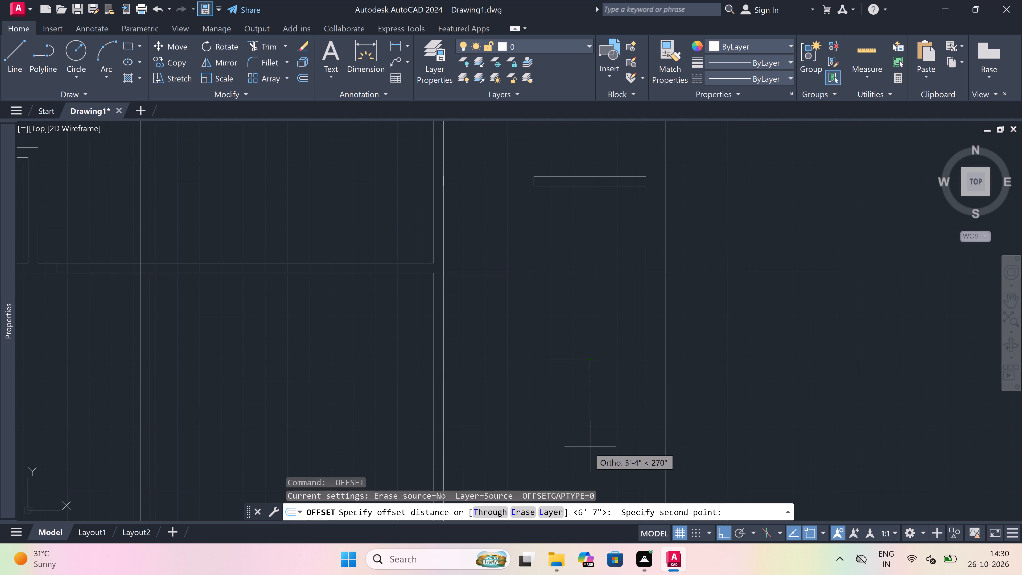
pyautogui.write('4.5"')
pyautogui.press('space')
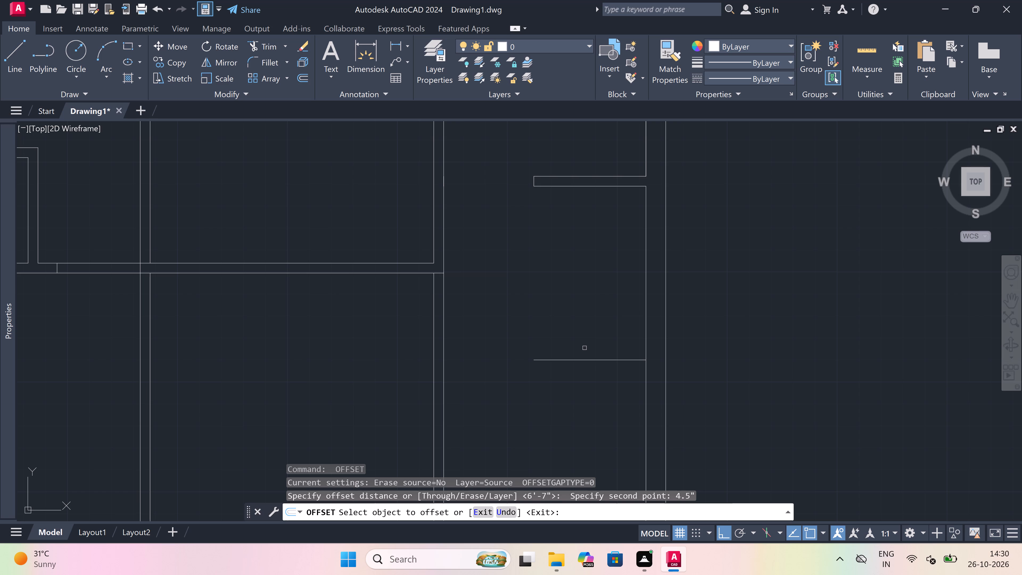
pyautogui.moveTo(584, 361); pyautogui.dragTo(583, 379)
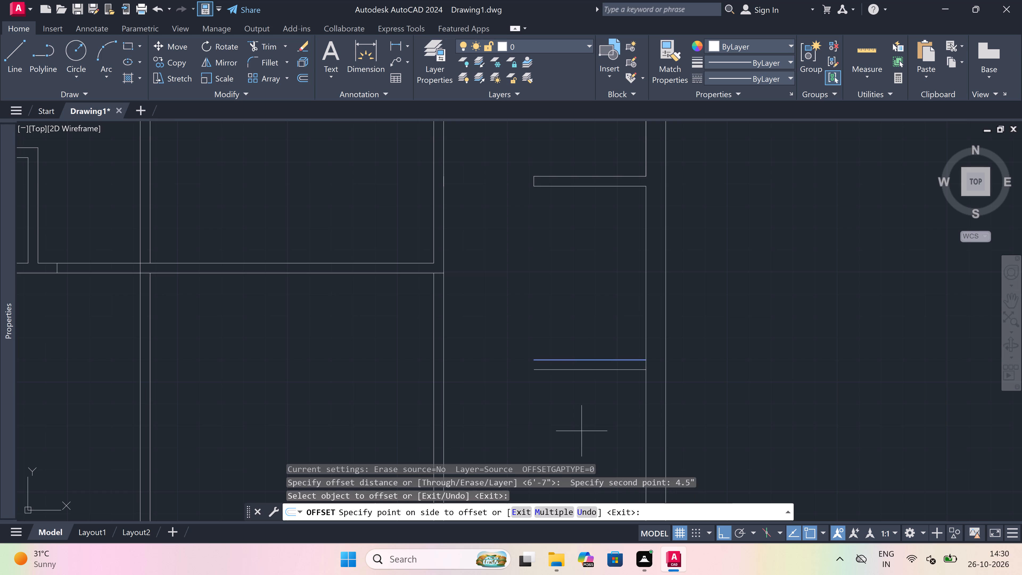
pyautogui.click(581, 446)
pyautogui.press('Escape')
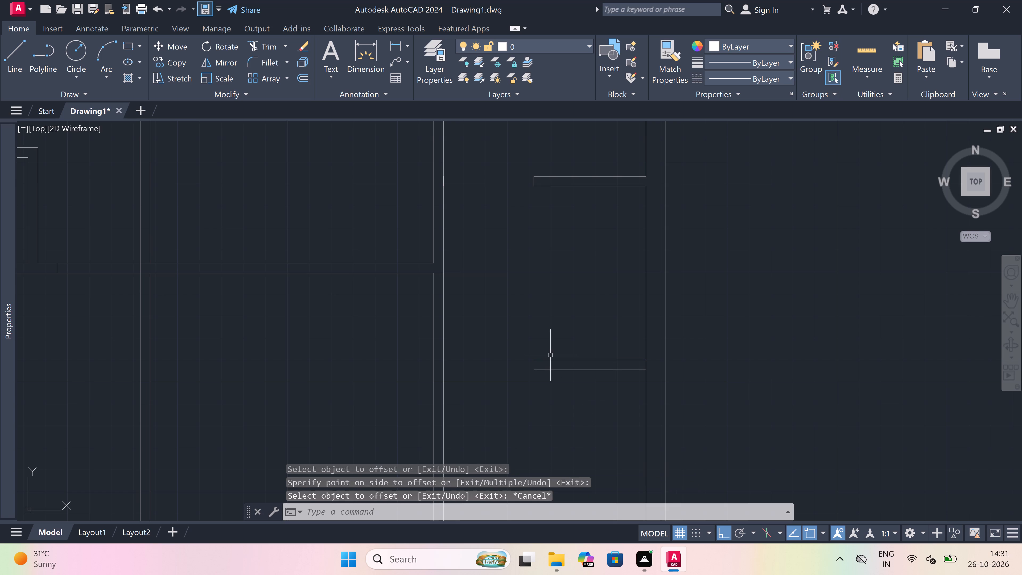
# Offset the right 9" wall's inner line 3'4" to the left, below the upper short partition.
pyautogui.press('space')
pyautogui.moveTo(648, 261); pyautogui.dragTo(645, 261)
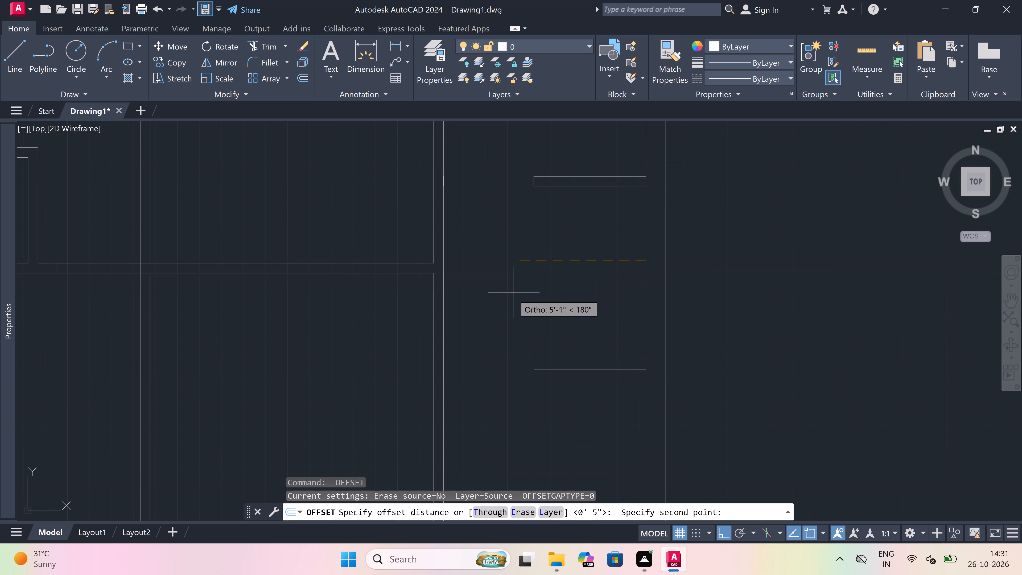
pyautogui.press('4')
pyautogui.press('BackSpace')
pyautogui.write("3'")
pyautogui.write('4"')
pyautogui.press('space')
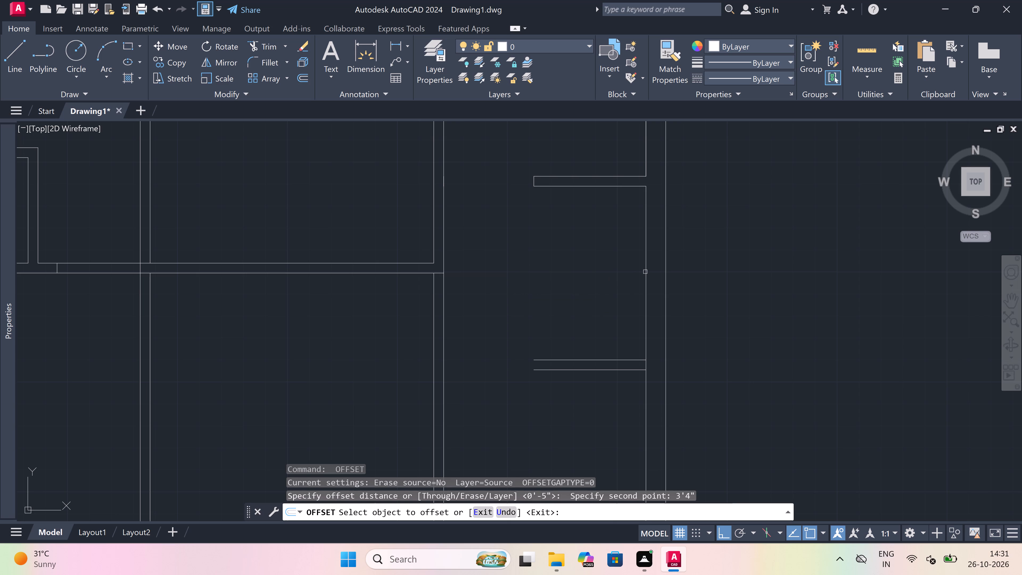
pyautogui.moveTo(645, 272); pyautogui.dragTo(606, 270)
pyautogui.click(599, 271)
pyautogui.press('Escape')
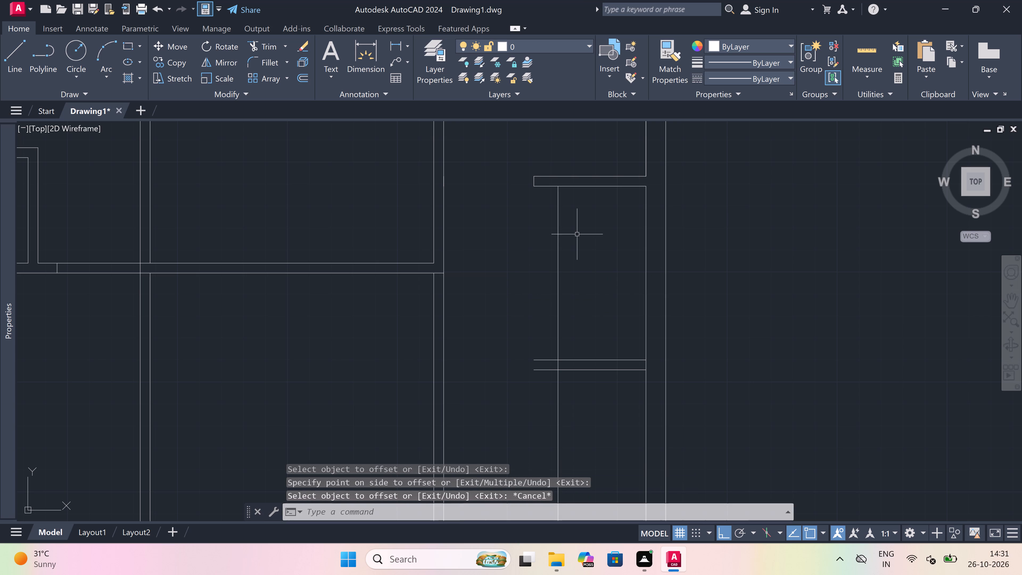
# Offset the new vertical line 4.5" further left to form a vertical partition.
pyautogui.press('space')
pyautogui.click(555, 231)
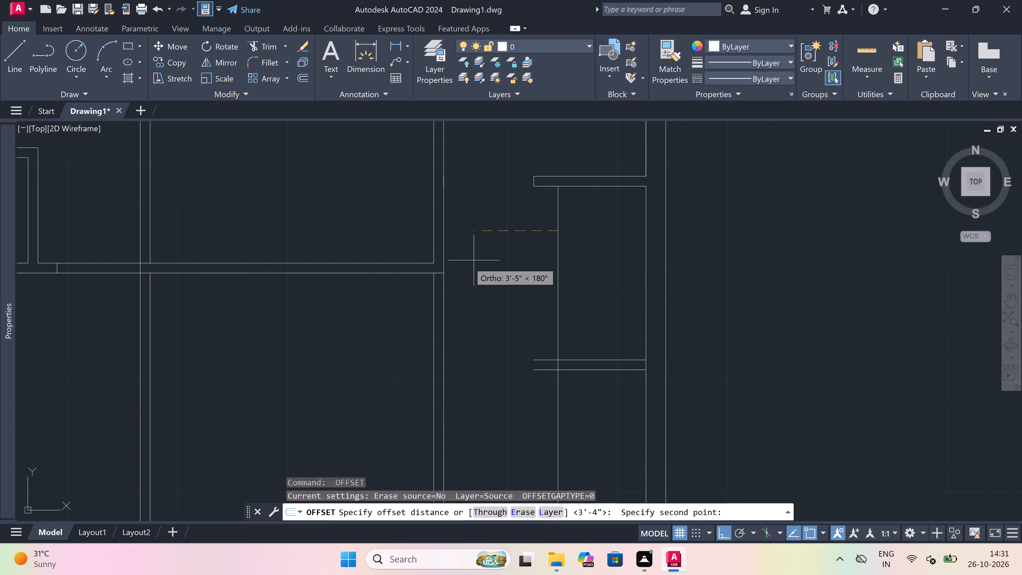
pyautogui.write("4.5'")
pyautogui.press('BackSpace')
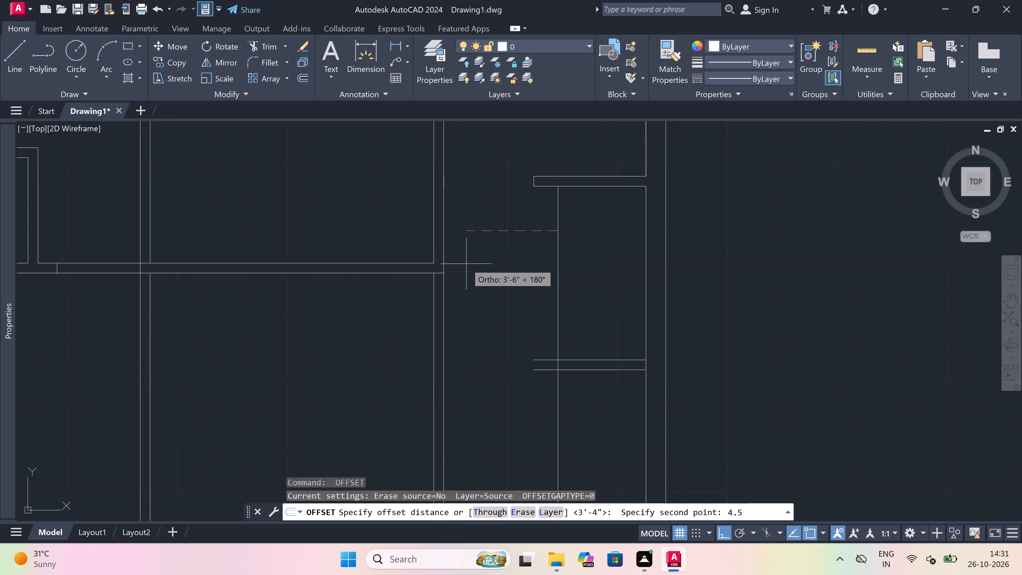
pyautogui.hotkey('shift', '"')
pyautogui.press('space')
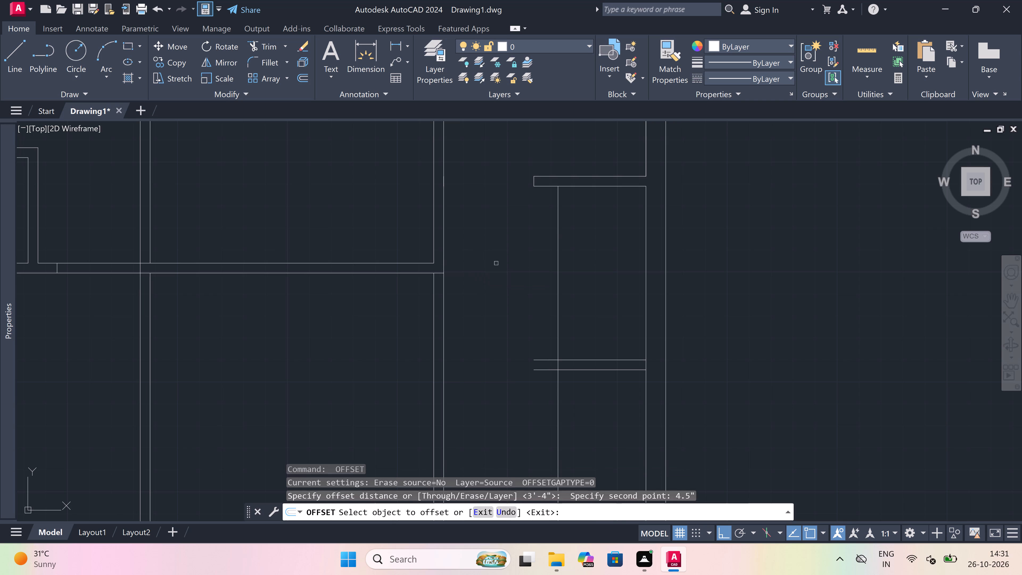
pyautogui.moveTo(558, 256); pyautogui.dragTo(558, 256)
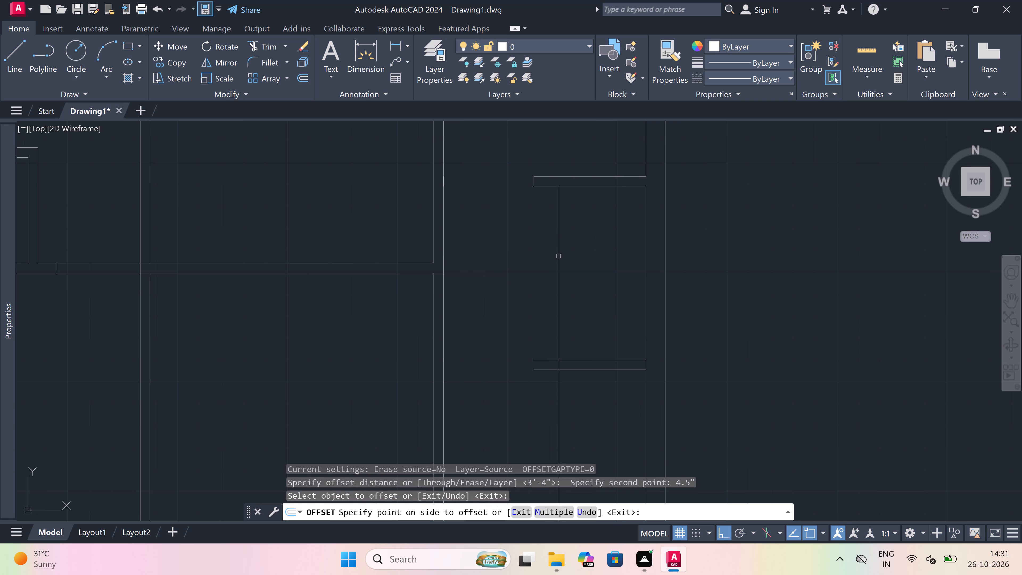
pyautogui.moveTo(558, 256); pyautogui.dragTo(516, 255)
pyautogui.click(513, 255)
pyautogui.press('Escape')
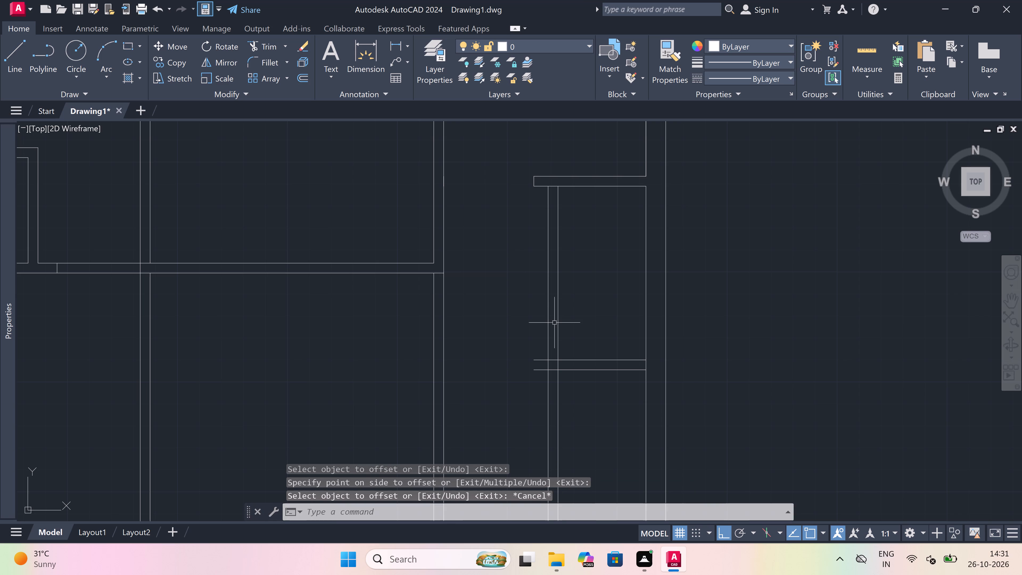
# Trim the second short partition's projecting ends and the overlapping lines where it meets the new vertical partition, leaving an open T-junction.
pyautogui.press('t')
pyautogui.press('r')
pyautogui.press('space')
pyautogui.scroll(1, 549, 381)
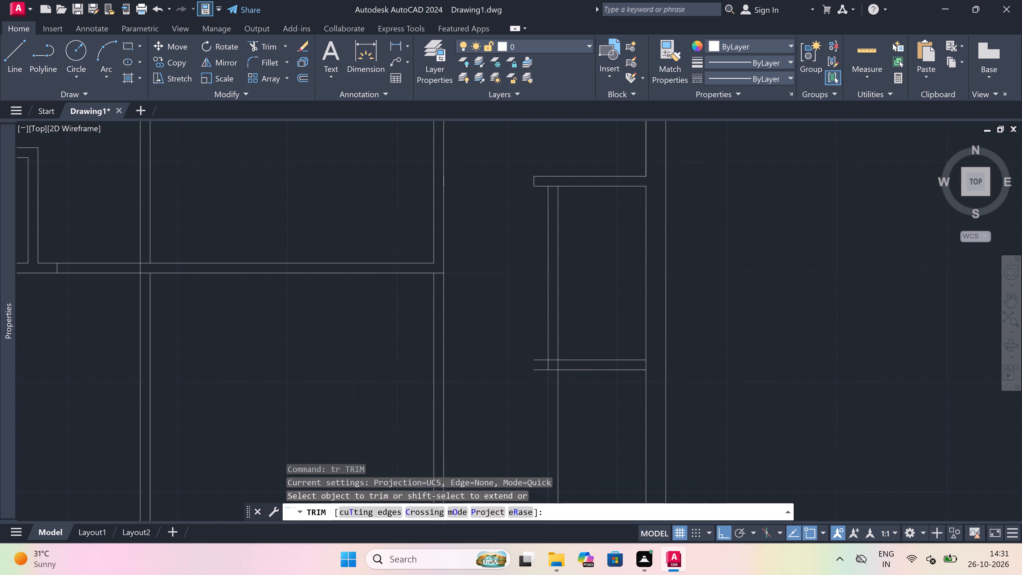
pyautogui.scroll(1, 549, 381)
pyautogui.scroll(2, 550, 339)
pyautogui.click(513, 286)
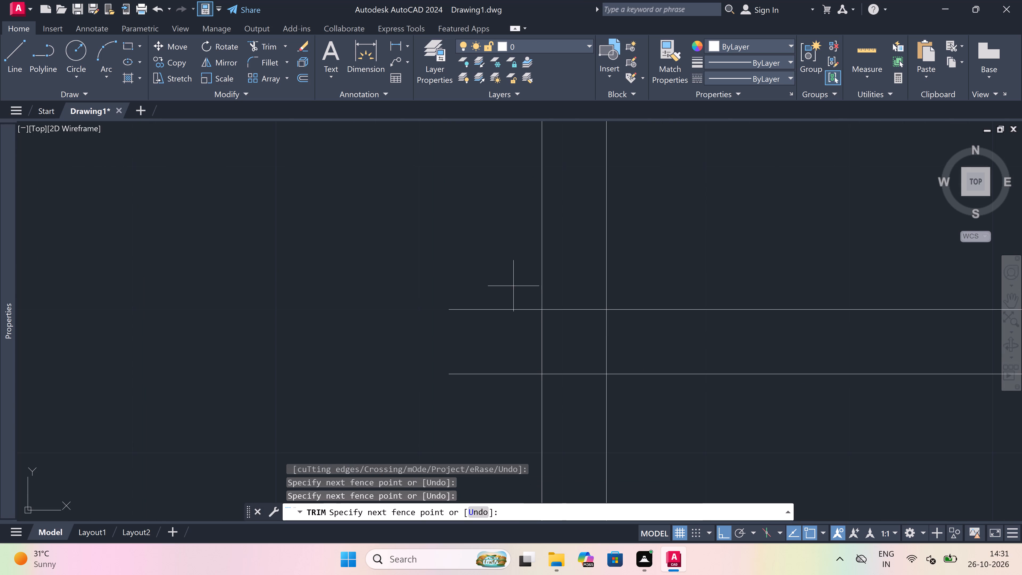
pyautogui.click(501, 417)
pyautogui.moveTo(592, 285); pyautogui.dragTo(592, 290)
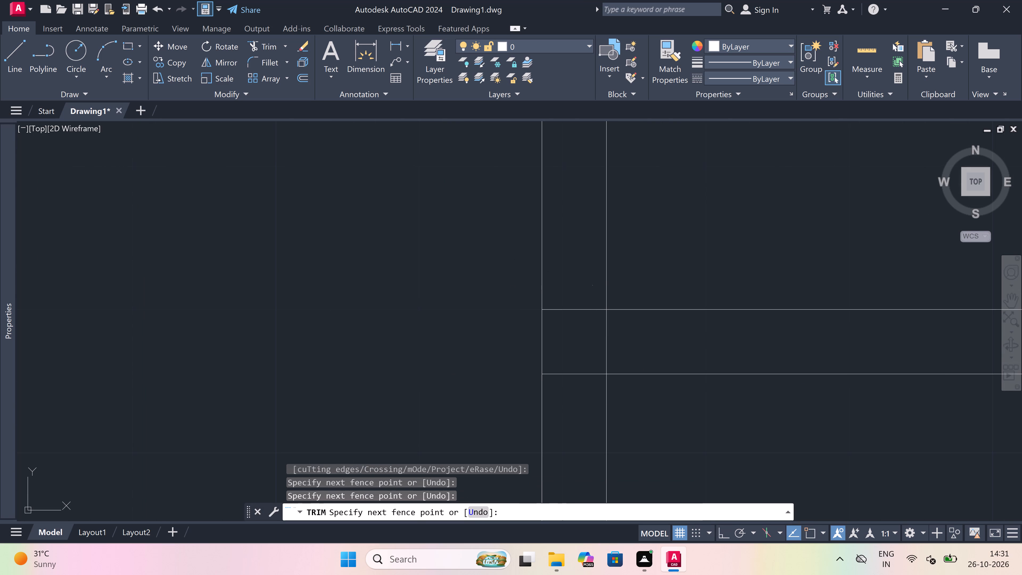
pyautogui.moveTo(591, 406); pyautogui.dragTo(594, 403)
pyautogui.moveTo(594, 351); pyautogui.dragTo(603, 351)
pyautogui.click(675, 352)
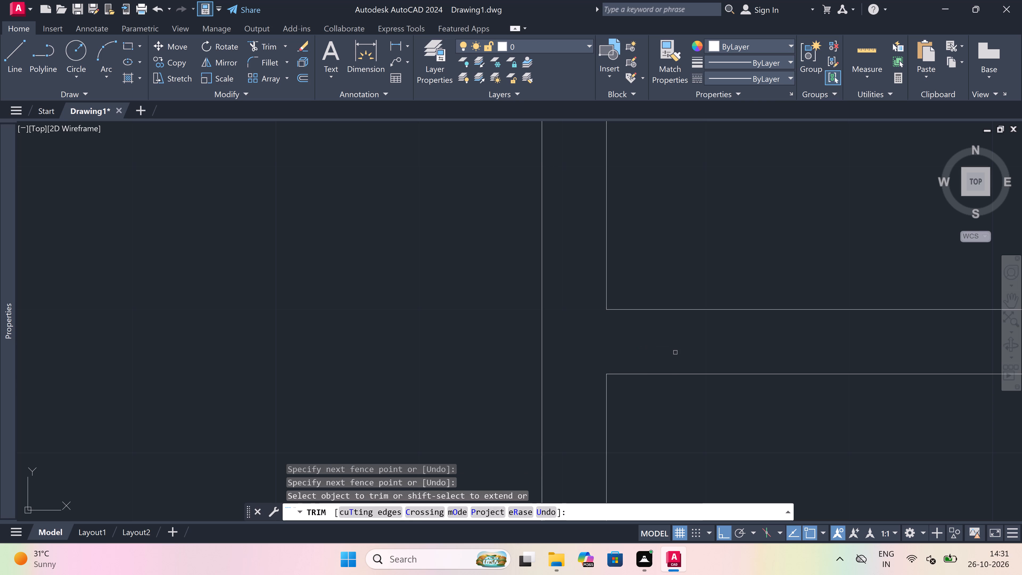
# Trim open the right 9" wall's inner line where the second short horizontal partition meets it.
pyautogui.scroll(-3, 505, 346)
pyautogui.scroll(1, 650, 344)
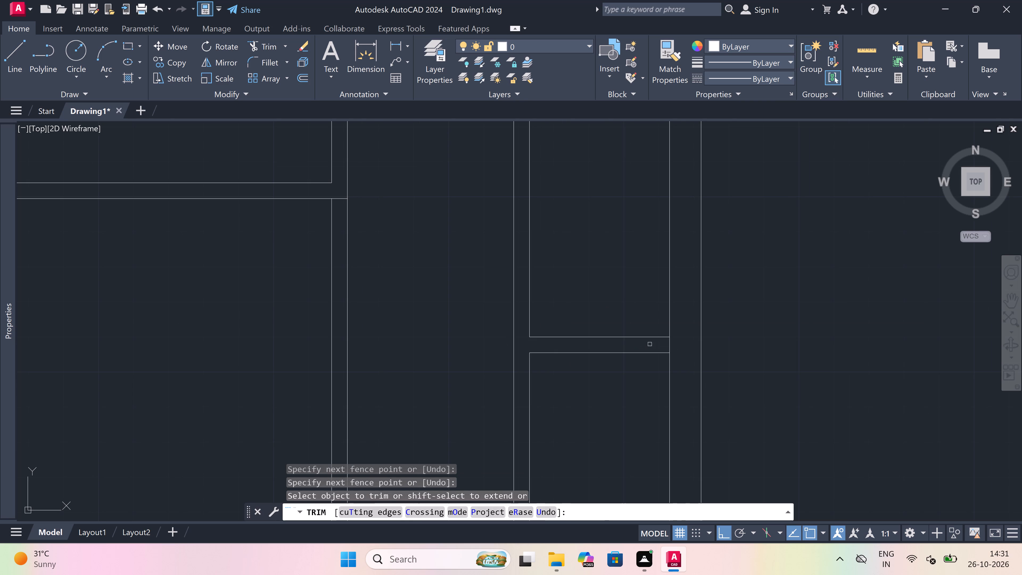
pyautogui.click(673, 338)
pyautogui.click(705, 340)
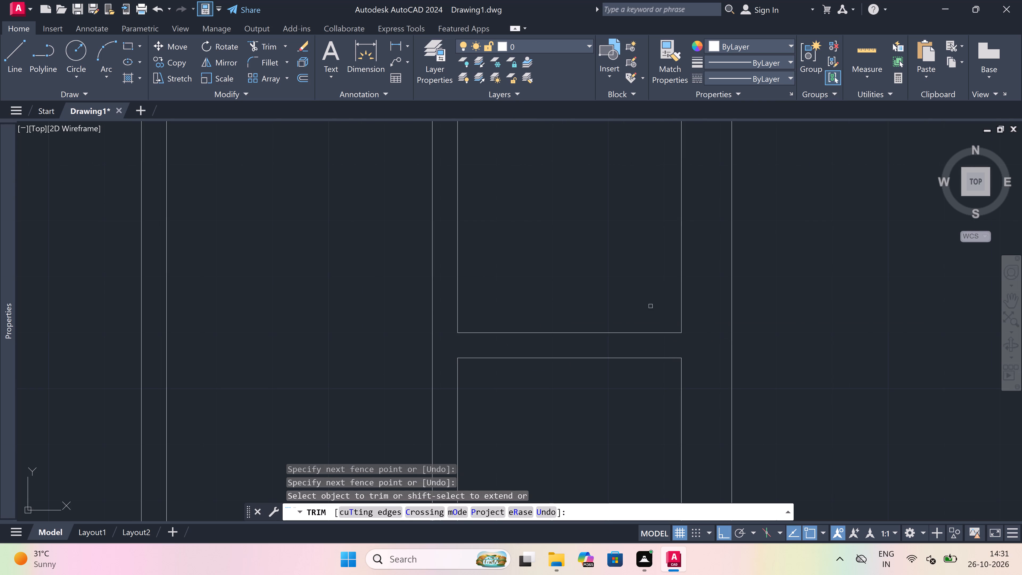
pyautogui.press('Escape')
# Offset the second short horizontal partition's lower line 5' downward.
pyautogui.scroll(-3, 577, 280)
pyautogui.scroll(2, 578, 305)
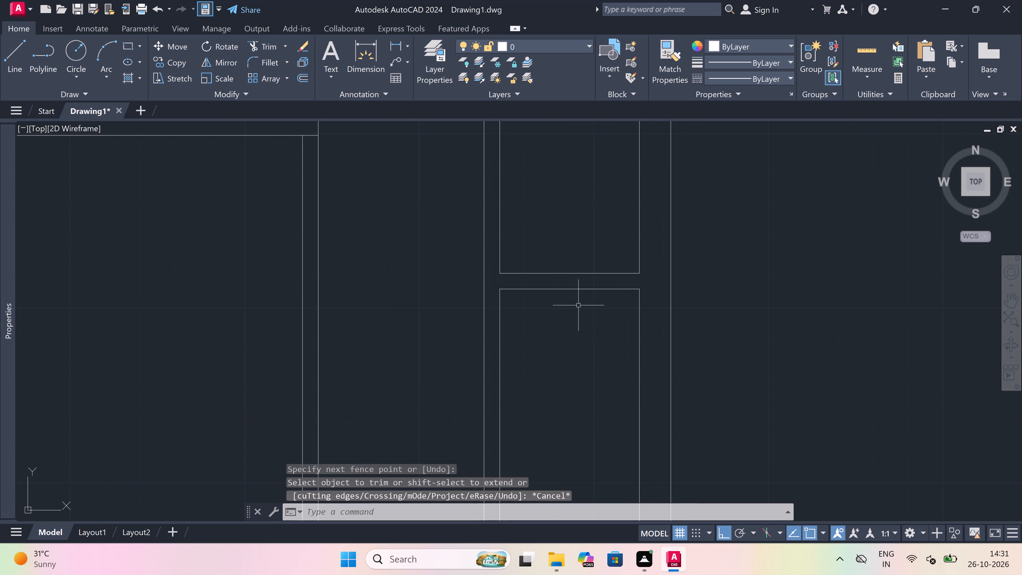
pyautogui.press('o')
pyautogui.press('space')
pyautogui.click(571, 289)
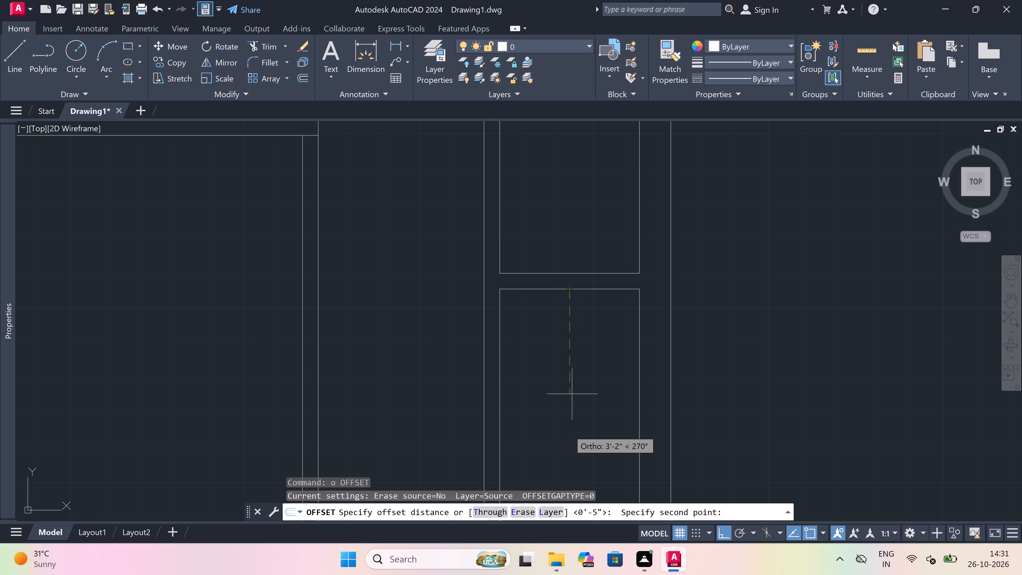
pyautogui.write("5'")
pyautogui.press('space')
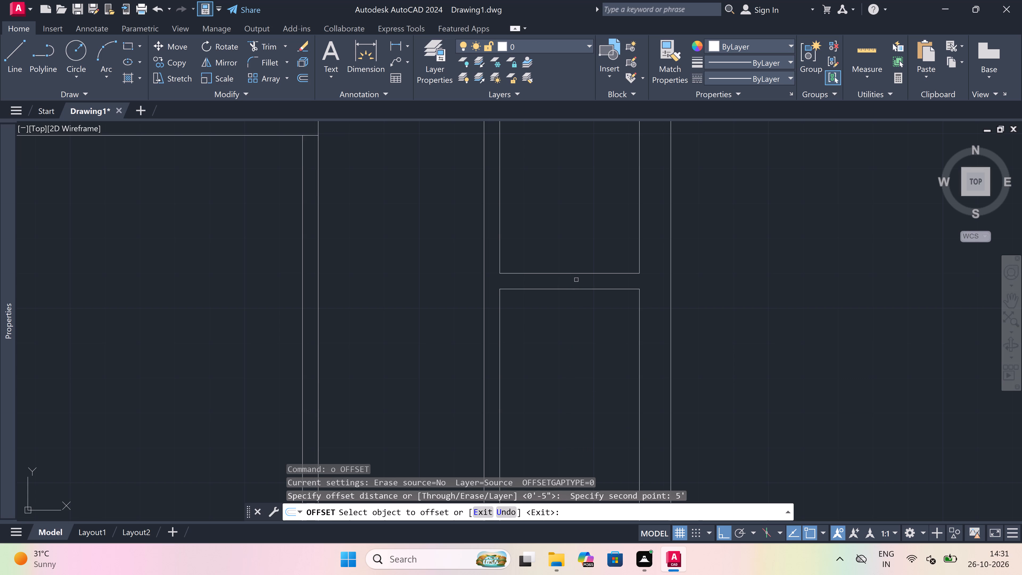
pyautogui.moveTo(574, 290); pyautogui.dragTo(574, 298)
pyautogui.click(559, 374)
pyautogui.scroll(-3, 560, 374)
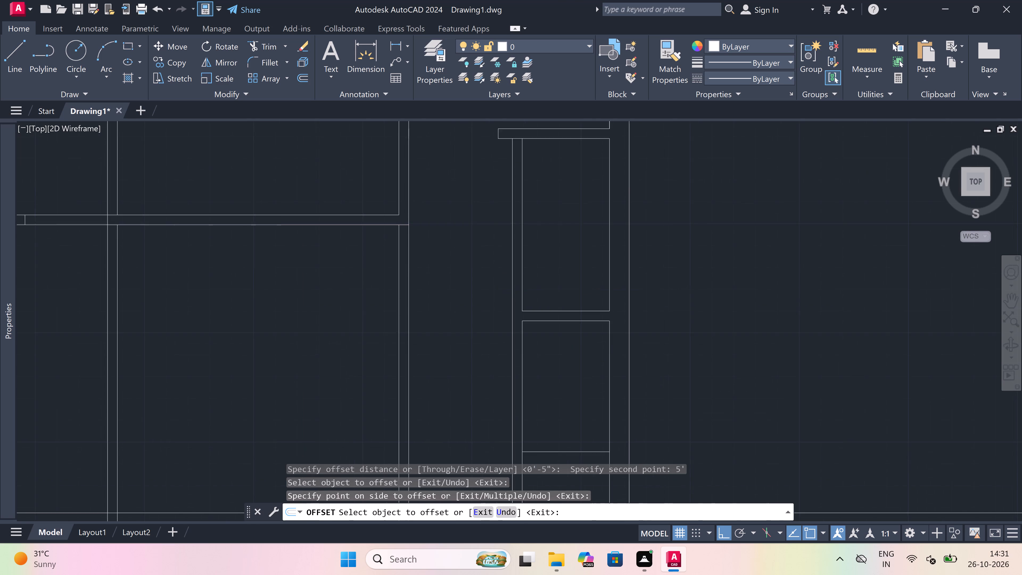
pyautogui.scroll(2, 559, 416)
pyautogui.press('Escape')
# Offset the new lowest horizontal line 4.5" downward to form a third short partition.
pyautogui.press('space')
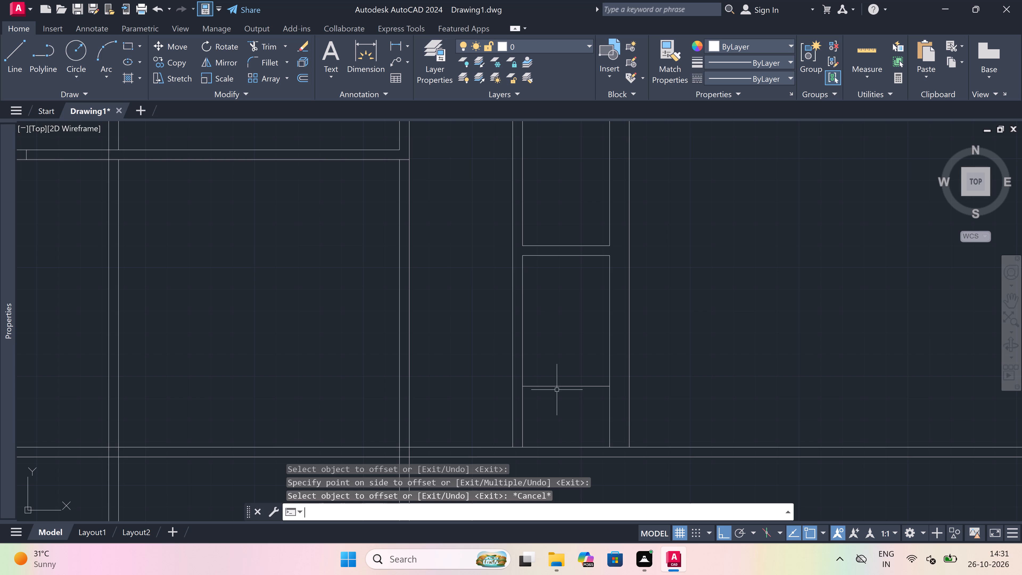
pyautogui.click(557, 390)
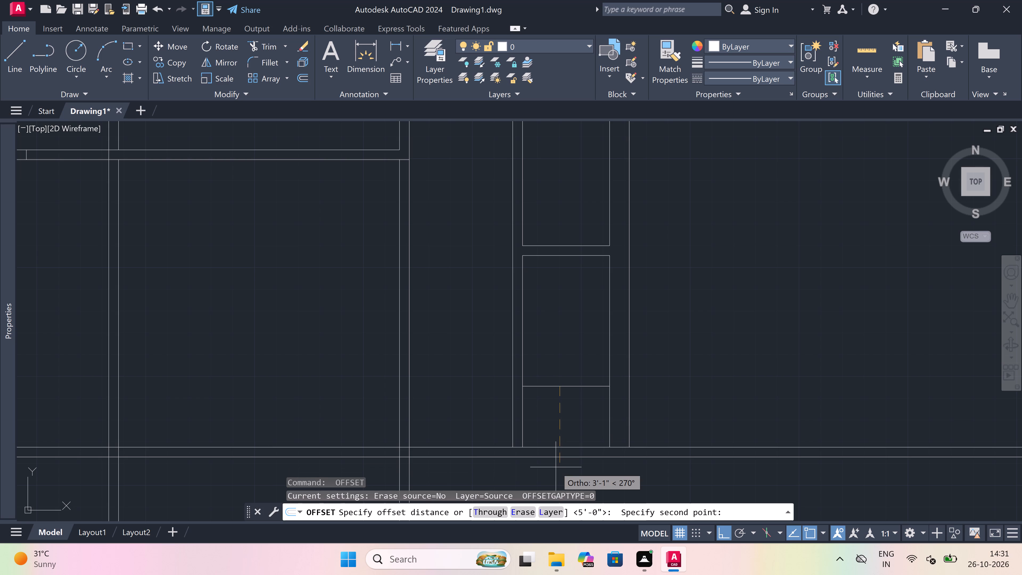
pyautogui.write('4.5"')
pyautogui.press('space')
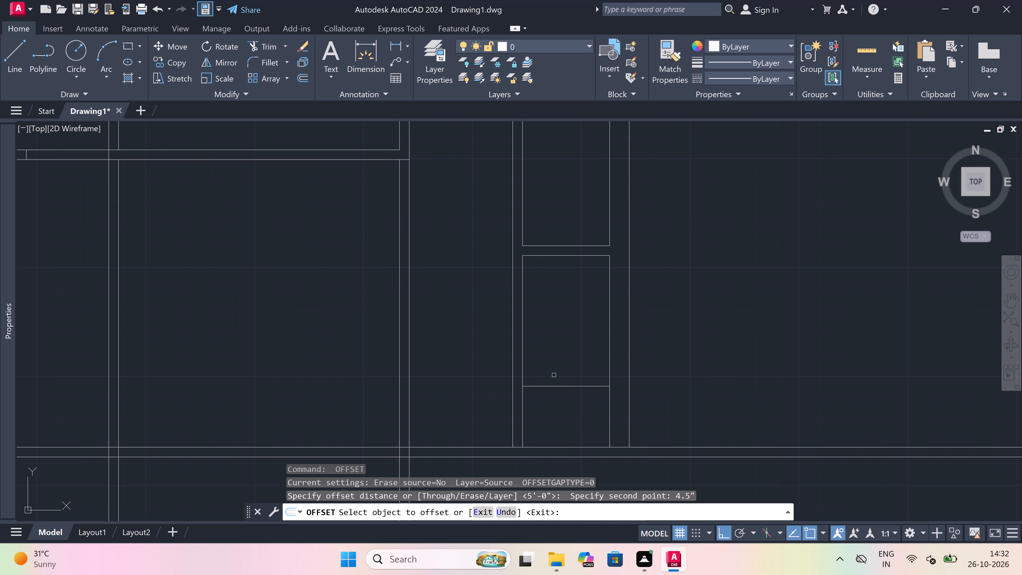
pyautogui.moveTo(552, 386); pyautogui.dragTo(552, 403)
pyautogui.click(547, 427)
pyautogui.press('Escape')
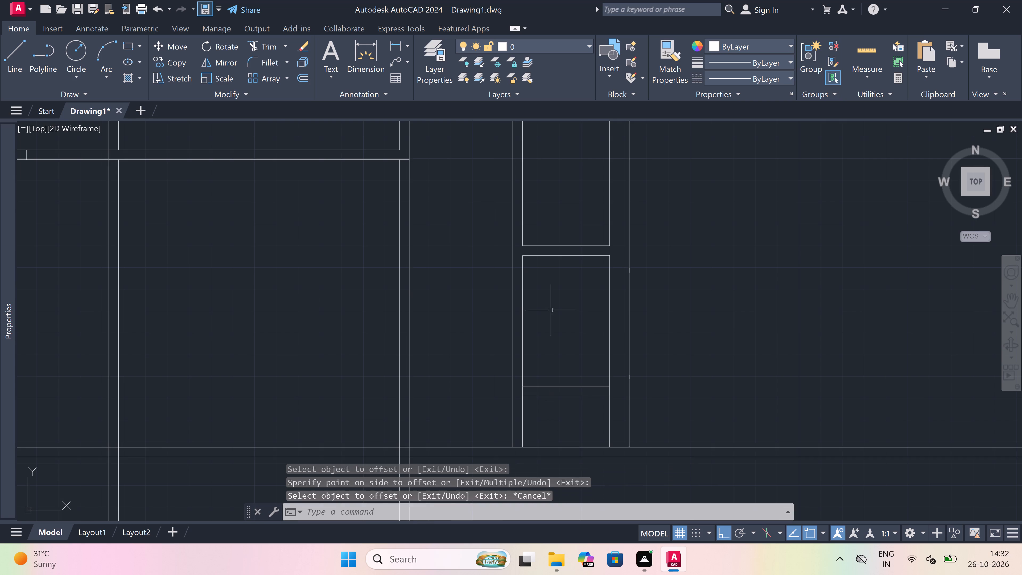
# Draw the right 9" wall's continuation: a line about 59' down from its outer edge, 9" across, and back up to its inner edge.
pyautogui.scroll(-3, 551, 310)
pyautogui.scroll(2, 555, 344)
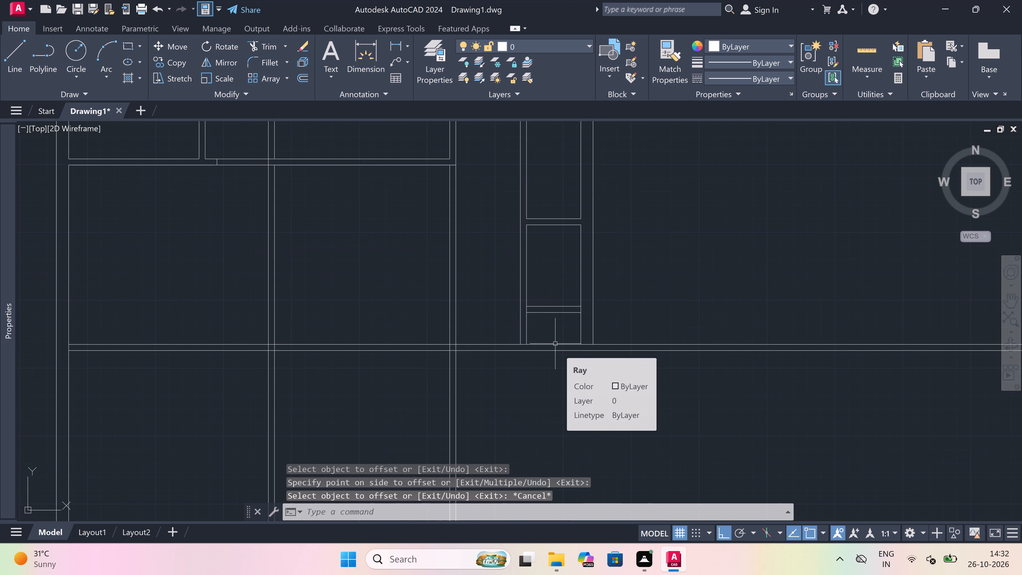
pyautogui.press('l')
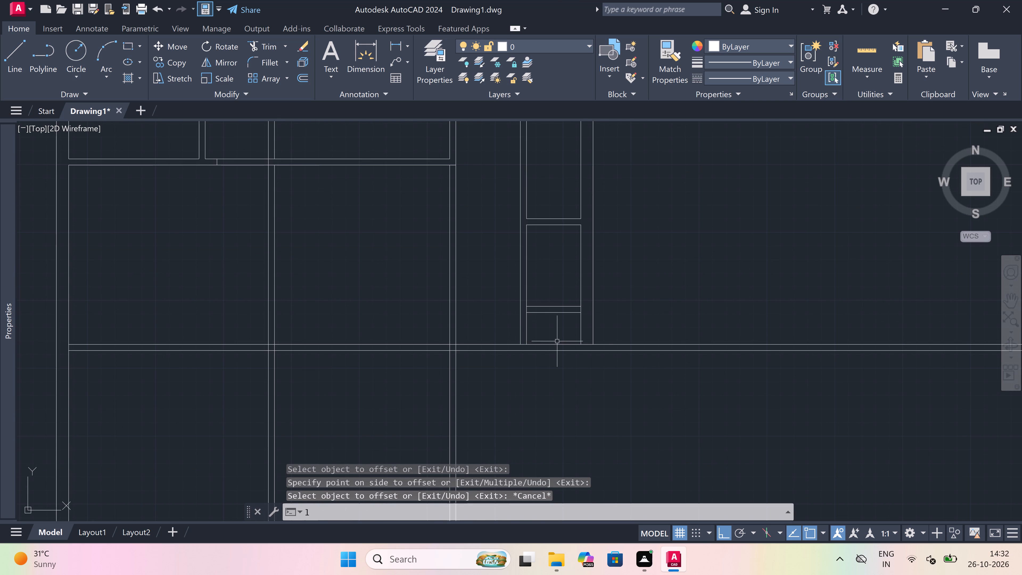
pyautogui.press('space')
pyautogui.click(595, 342)
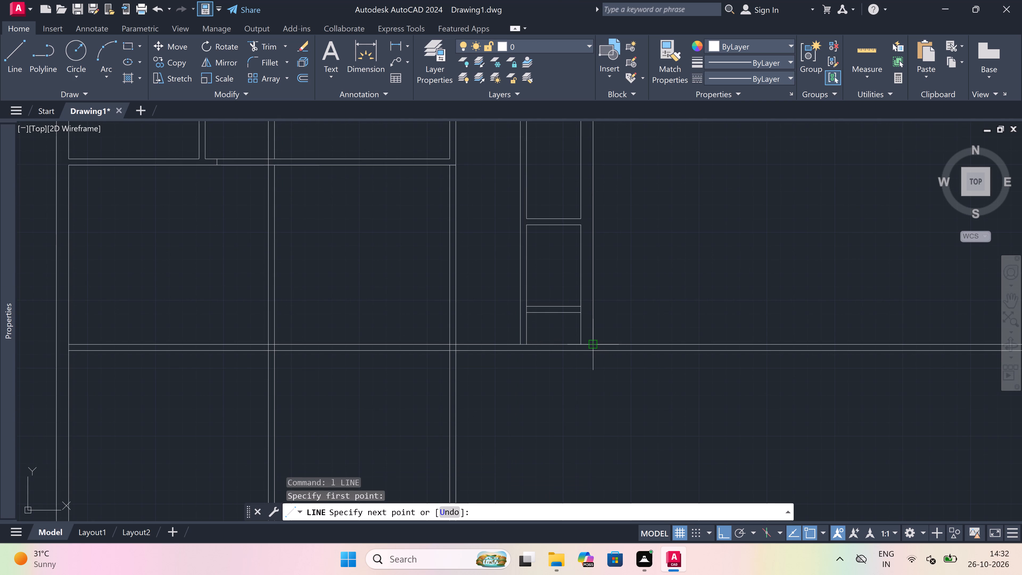
pyautogui.scroll(-5, 595, 342)
pyautogui.scroll(2, 594, 435)
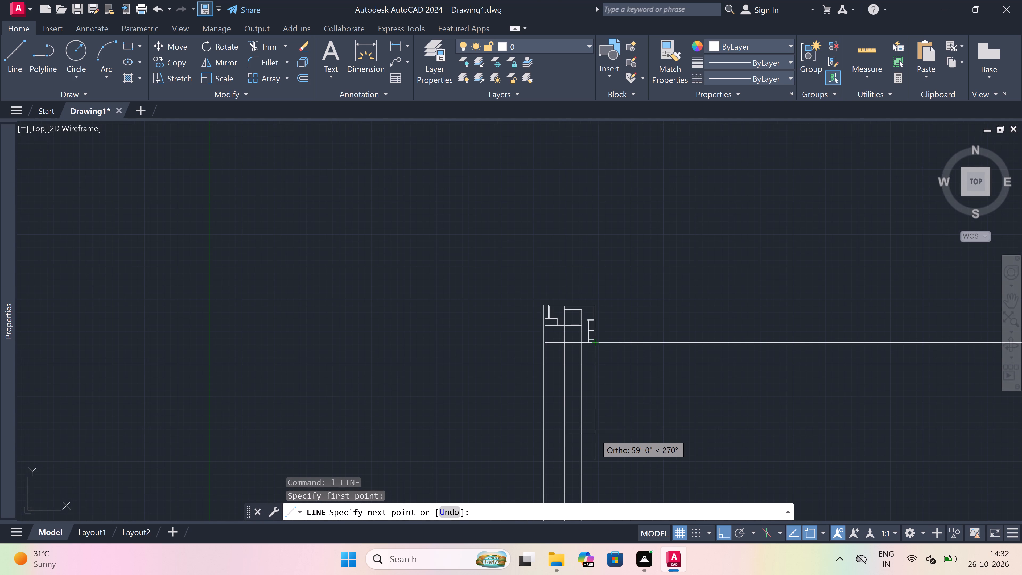
pyautogui.scroll(3, 594, 435)
pyautogui.click(594, 436)
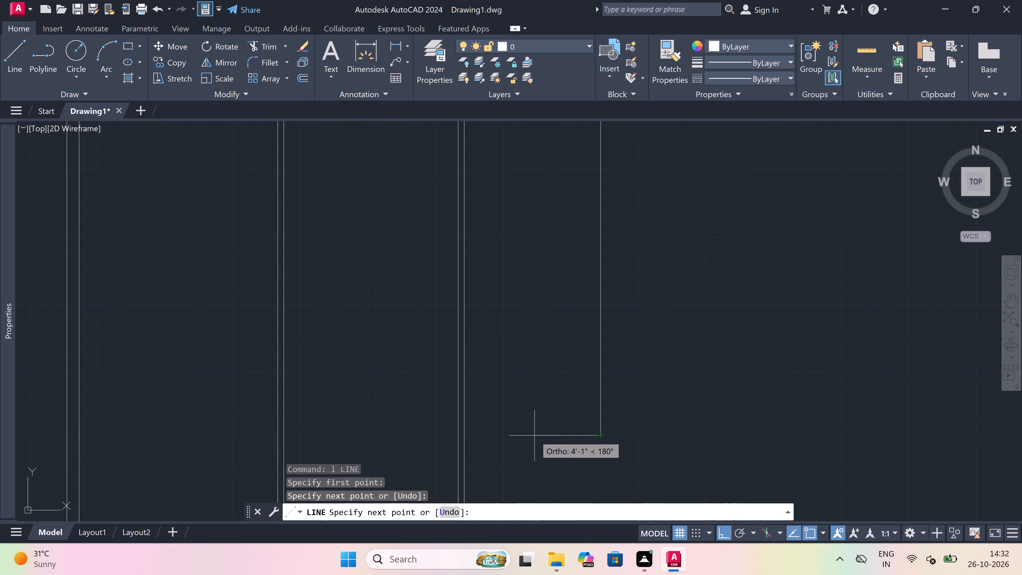
pyautogui.write('9"')
pyautogui.press('space')
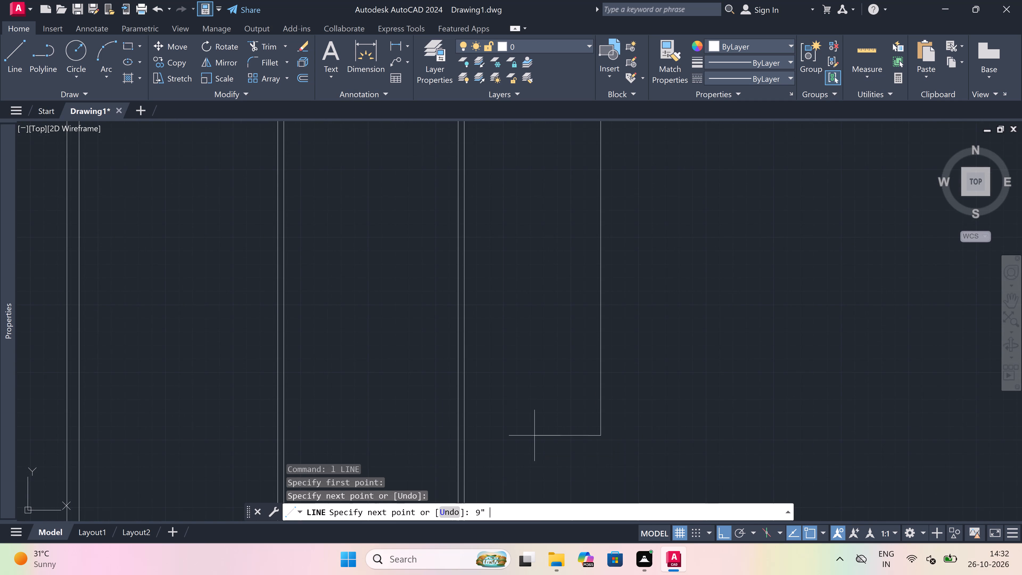
pyautogui.scroll(-5, 534, 435)
pyautogui.scroll(2, 539, 329)
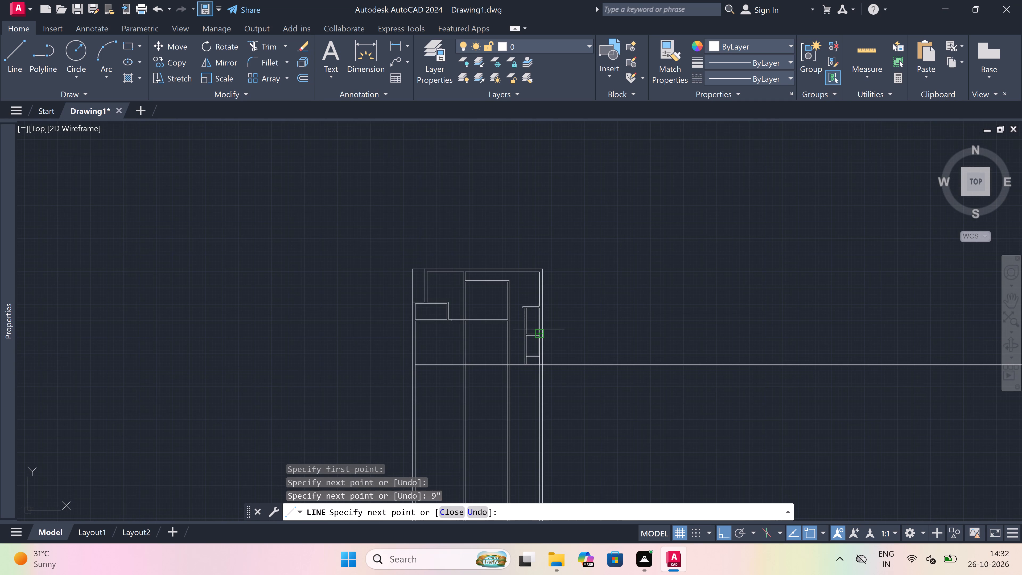
pyautogui.scroll(8, 539, 365)
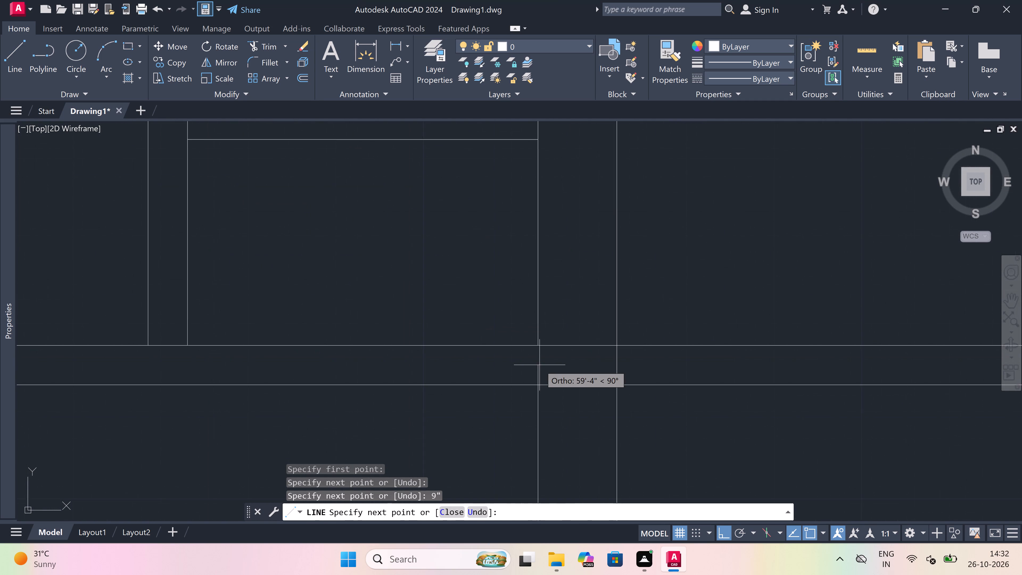
pyautogui.scroll(1, 539, 365)
pyautogui.click(537, 335)
pyautogui.press('Escape')
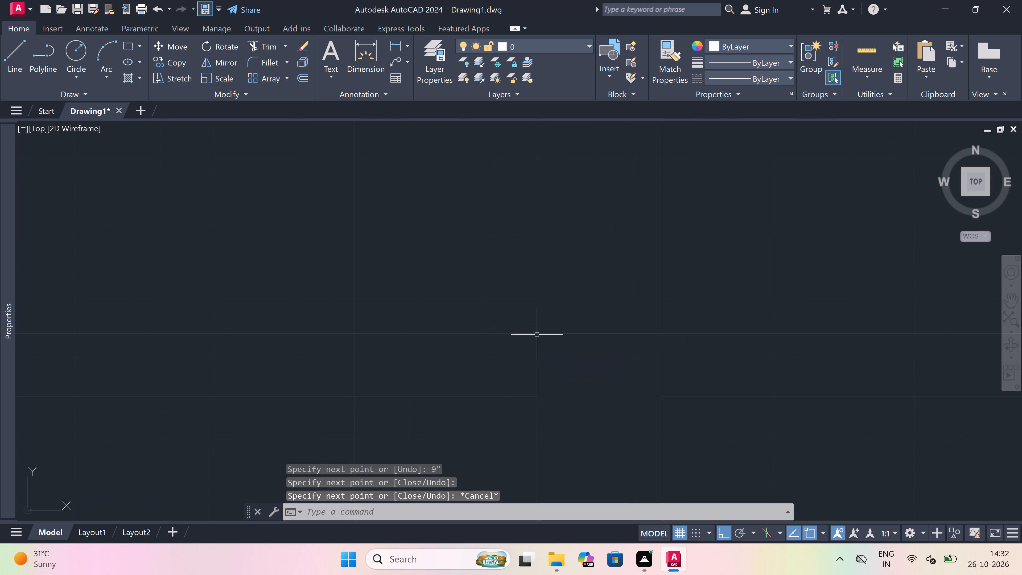
# Trim the long horizontal wall's two lines across the right 9" wall and beyond it, ending them at the wall's inner line.
pyautogui.press('t')
pyautogui.press('r')
pyautogui.press('space')
pyautogui.moveTo(567, 305); pyautogui.dragTo(570, 311)
pyautogui.click(576, 419)
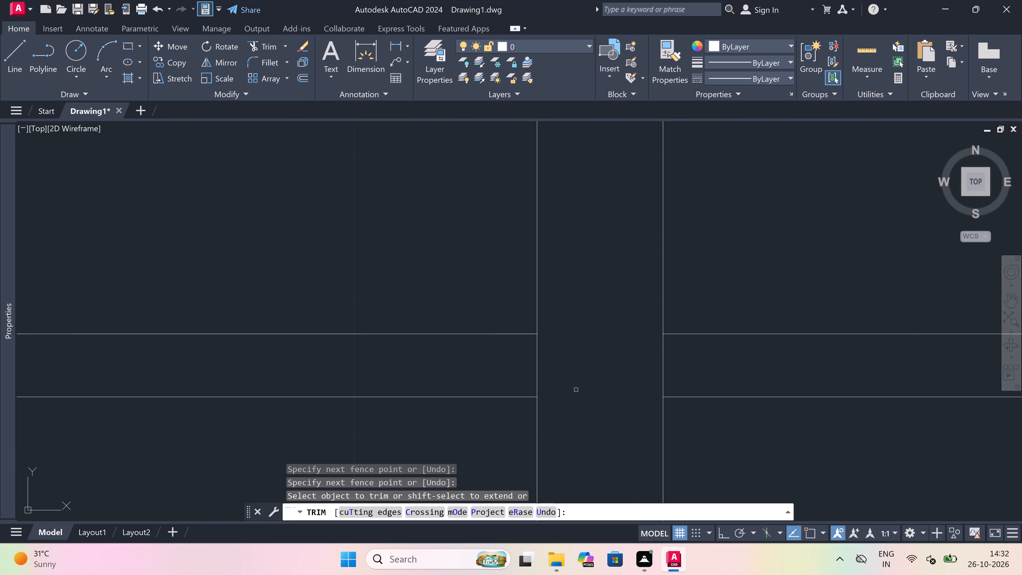
pyautogui.scroll(-3, 576, 419)
pyautogui.moveTo(665, 340); pyautogui.dragTo(666, 344)
pyautogui.moveTo(670, 466); pyautogui.dragTo(670, 462)
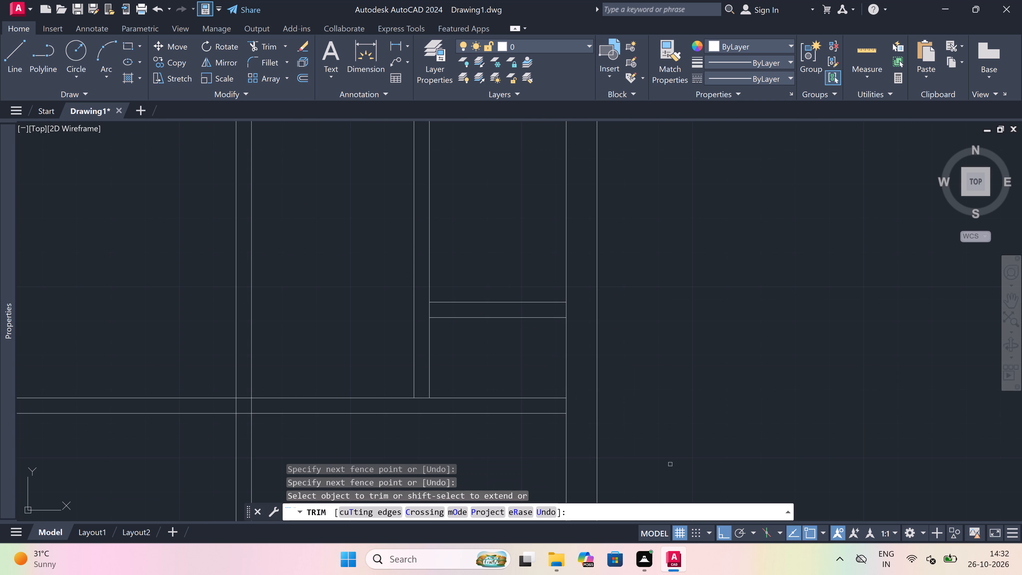
pyautogui.press('Escape')
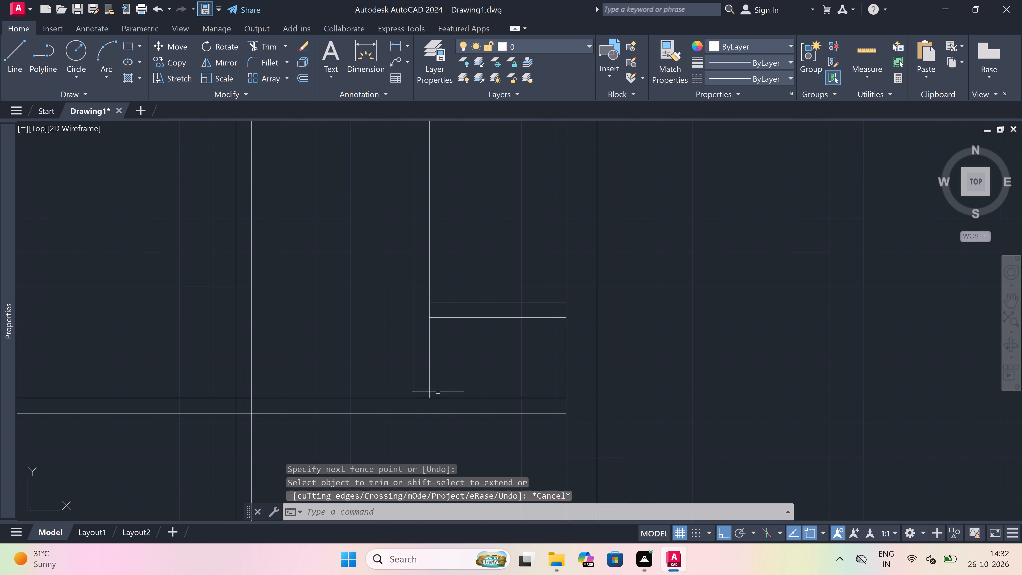
# Extend the third short partition's lower line to the outer line of the vertical partition.
pyautogui.write('ex')
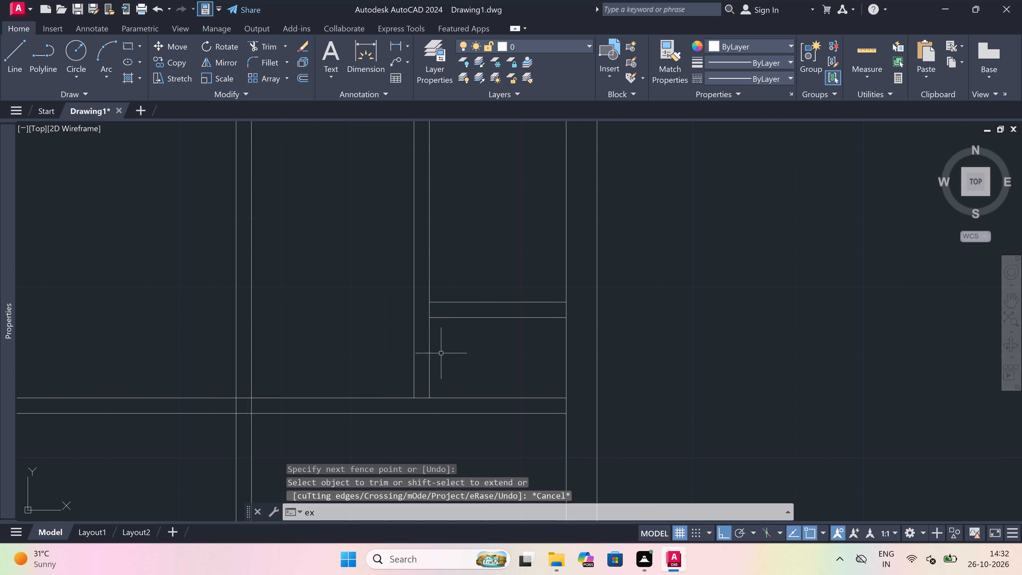
pyautogui.press('space')
pyautogui.click(446, 318)
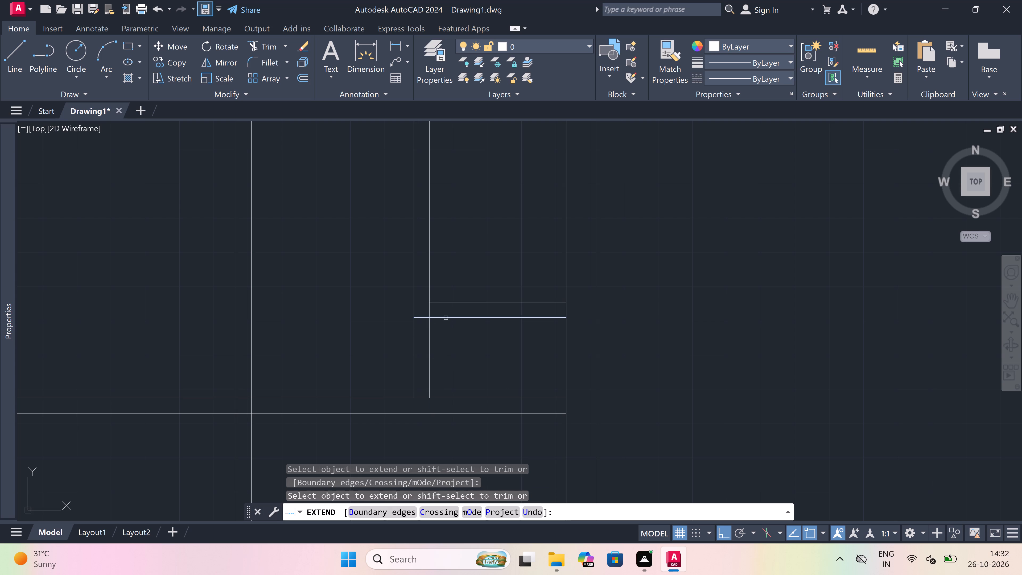
pyautogui.press('Escape')
# Trim the vertical partition's lines at and below the third short partition to form a clean L-shaped corner.
pyautogui.press('t')
pyautogui.press('r')
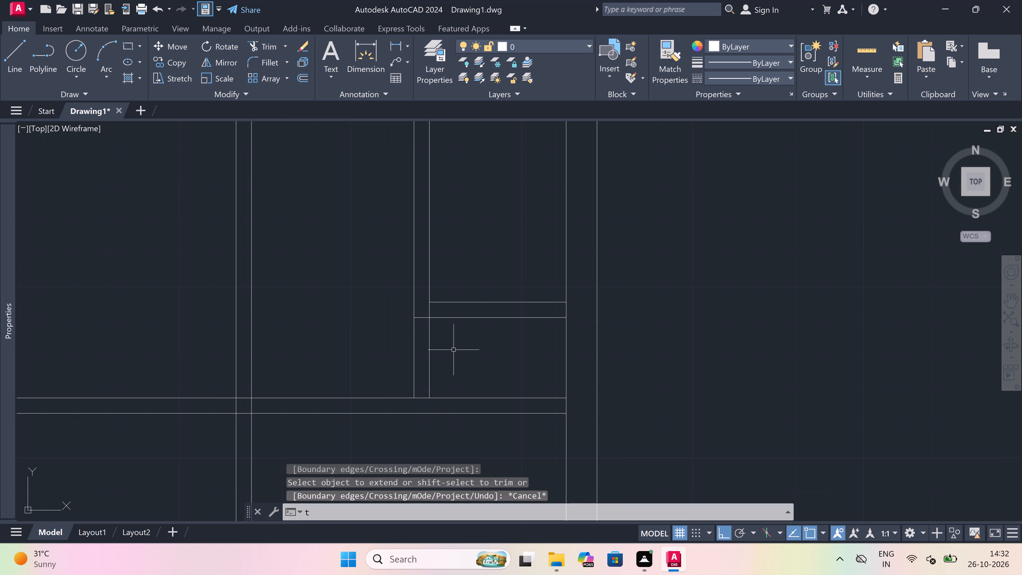
pyautogui.press('space')
pyautogui.click(430, 312)
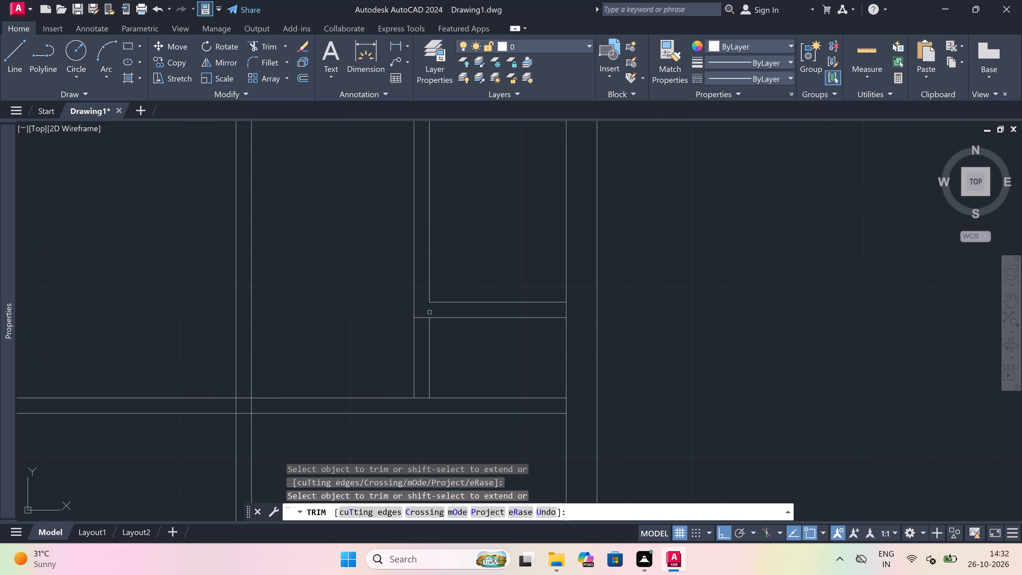
pyautogui.click(415, 342)
pyautogui.click(454, 345)
pyautogui.moveTo(404, 350); pyautogui.dragTo(413, 349)
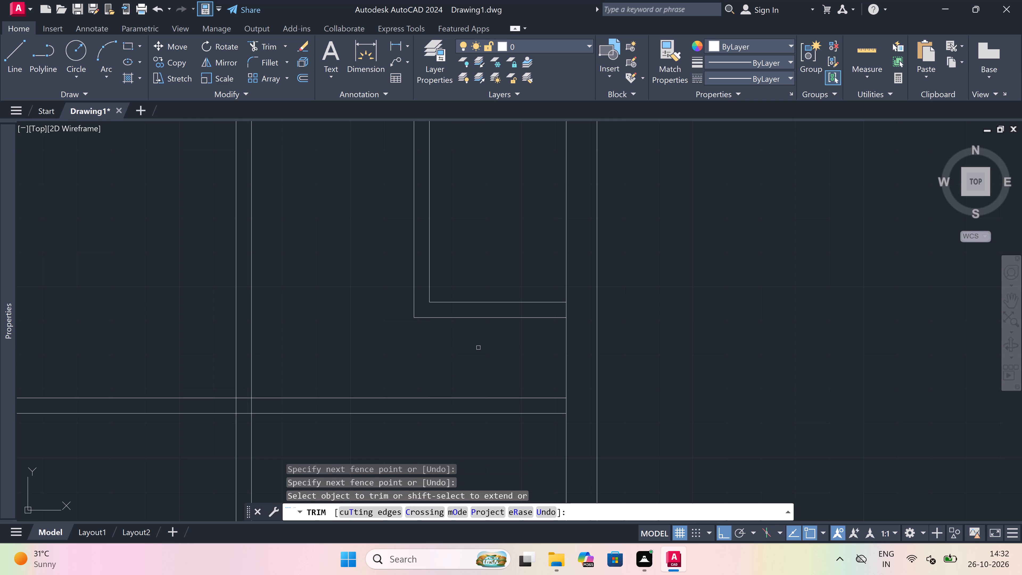
pyautogui.scroll(-3, 478, 348)
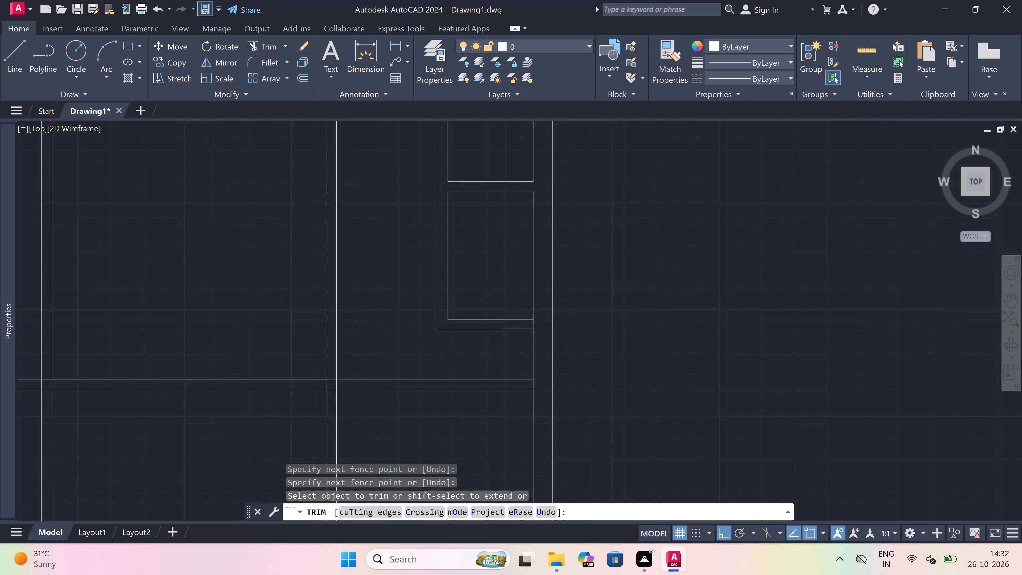
# Trim away the long horizontal wall's two lines between the 4.5" vertical wall and the right 9" wall.
pyautogui.scroll(2, 460, 372)
pyautogui.click(440, 326)
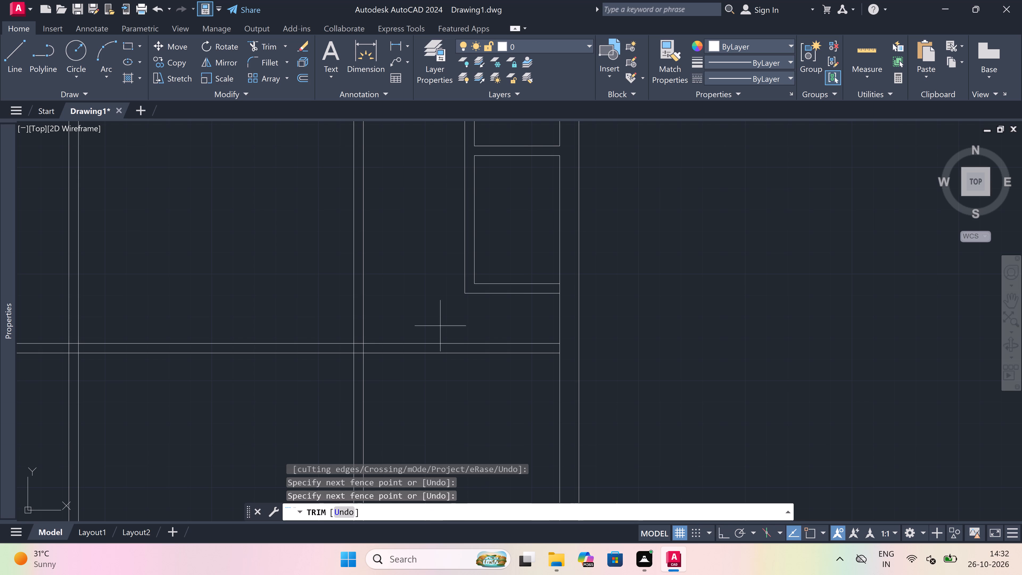
pyautogui.click(434, 399)
pyautogui.scroll(-1, 331, 351)
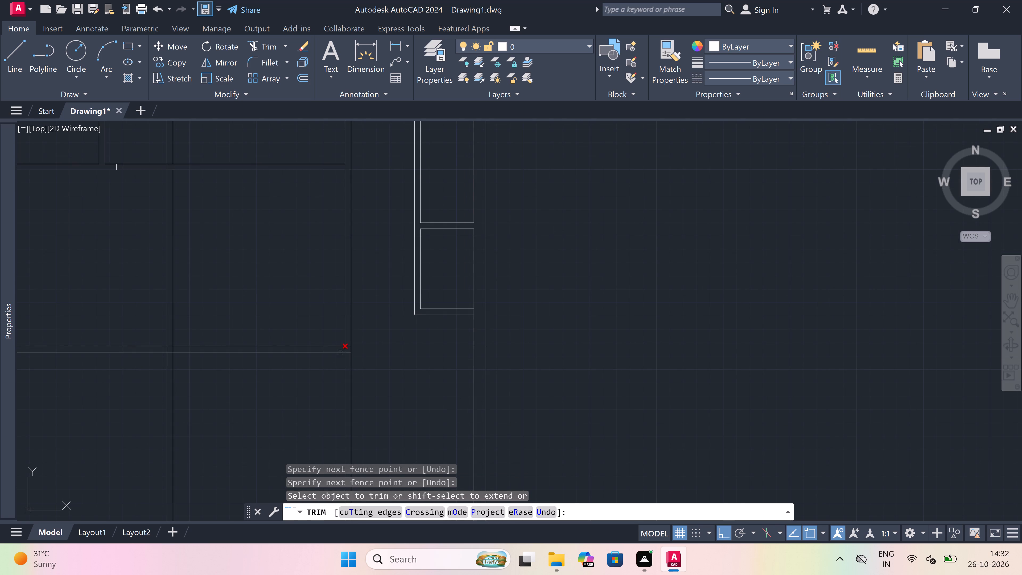
# Trim the 4.5" vertical wall's inner line between the two horizontal wall lines to open their junction.
pyautogui.scroll(3, 340, 351)
pyautogui.scroll(1, 364, 347)
pyautogui.moveTo(354, 347); pyautogui.dragTo(362, 339)
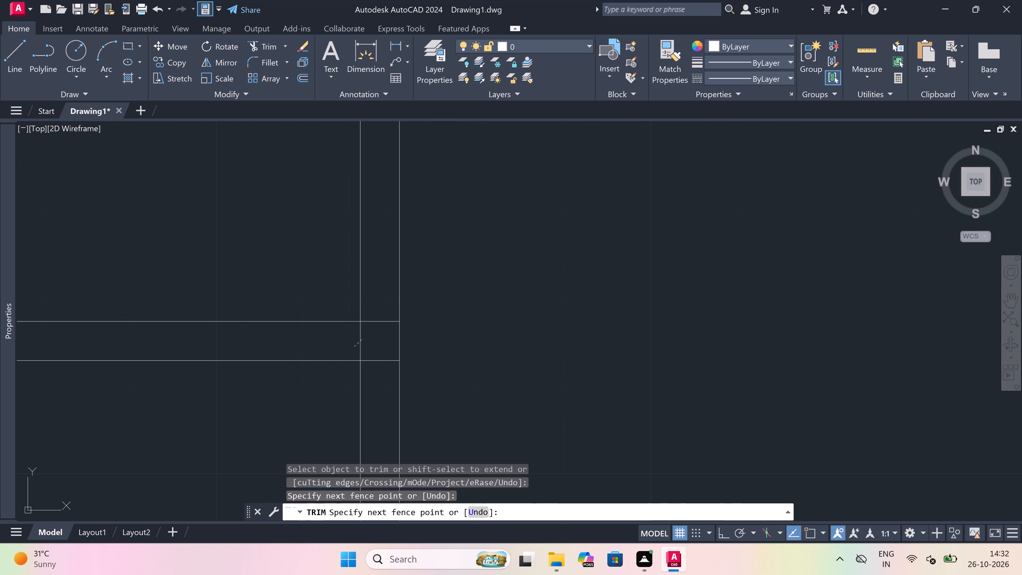
pyautogui.click(382, 321)
pyautogui.scroll(-2, 382, 321)
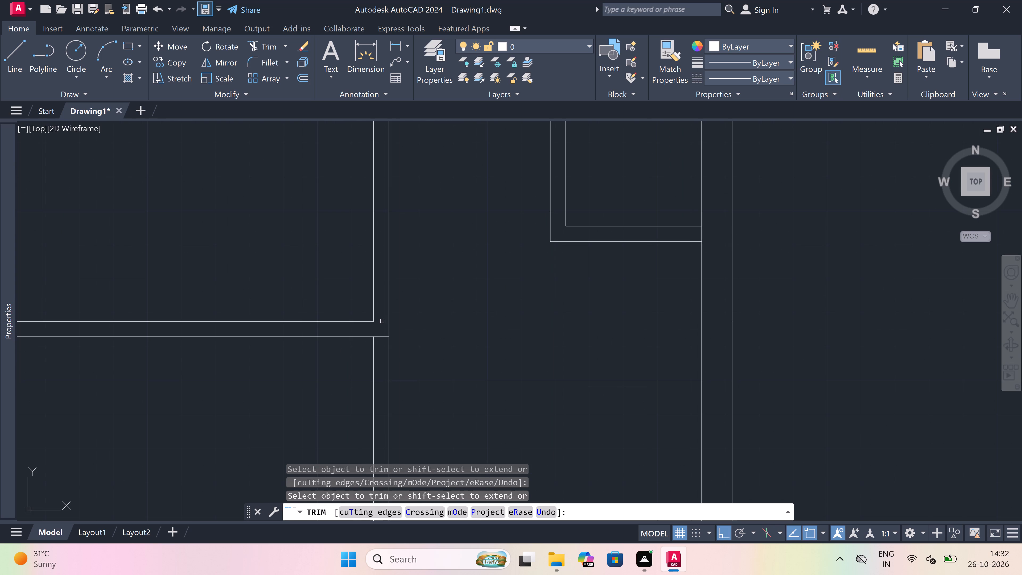
pyautogui.press('Escape')
# Trim the uppermost short partition's lower line between the vertical partition's two lines to open their junction.
pyautogui.scroll(-3, 466, 321)
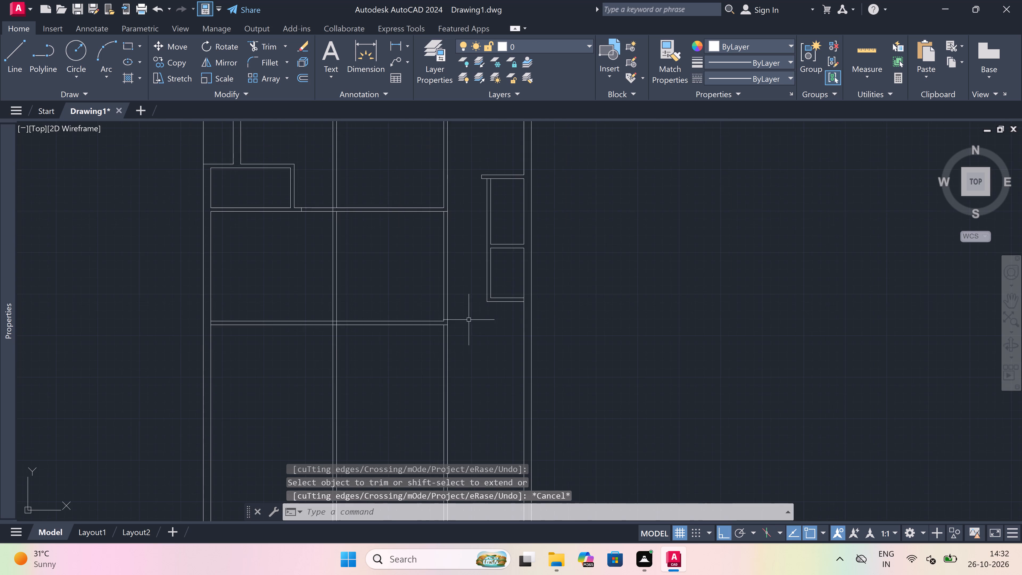
pyautogui.scroll(3, 477, 317)
pyautogui.scroll(-3, 477, 317)
pyautogui.press('space')
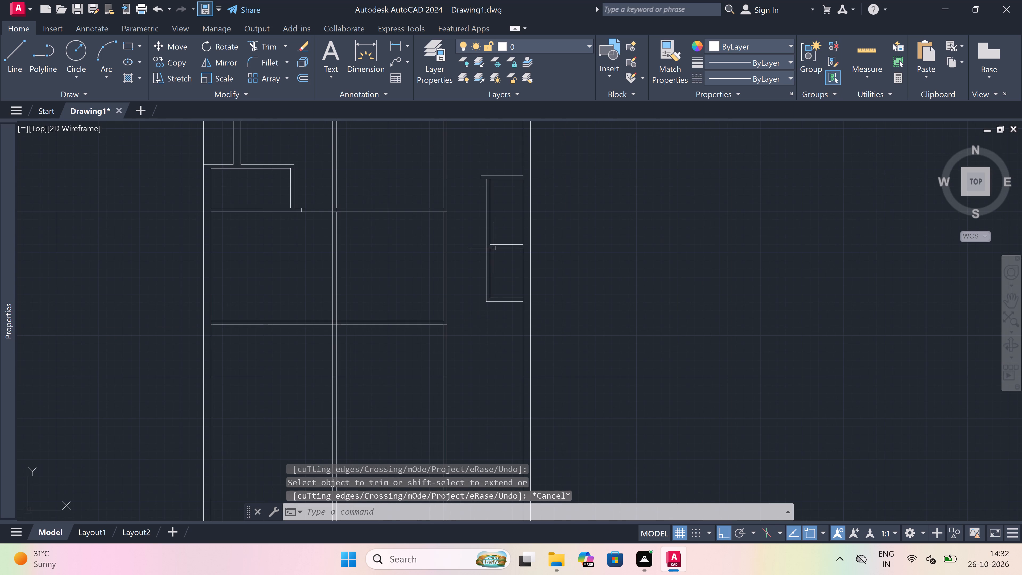
pyautogui.scroll(2, 479, 186)
pyautogui.scroll(1, 504, 168)
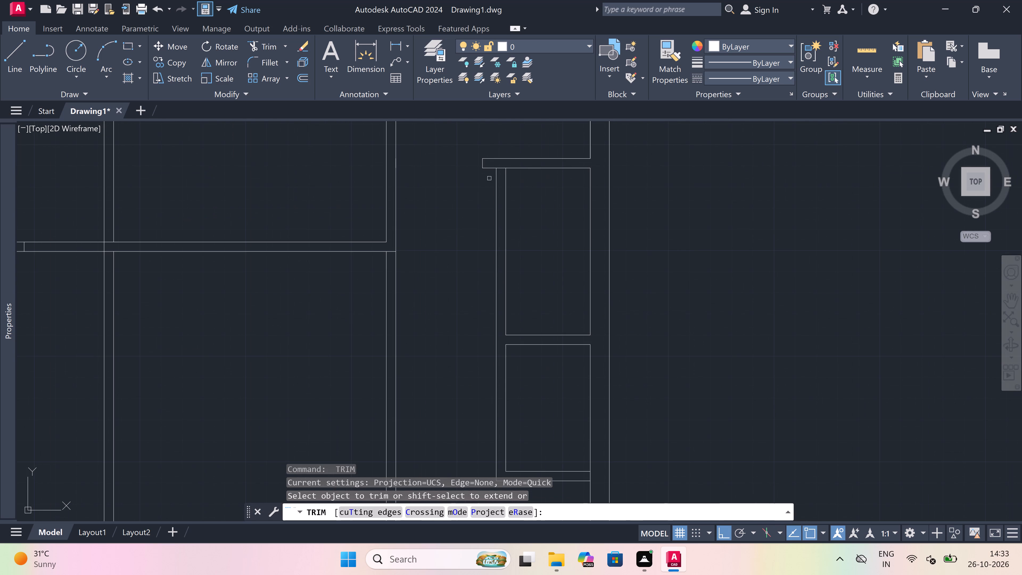
pyautogui.scroll(1, 504, 168)
pyautogui.click(503, 167)
pyautogui.scroll(-3, 503, 167)
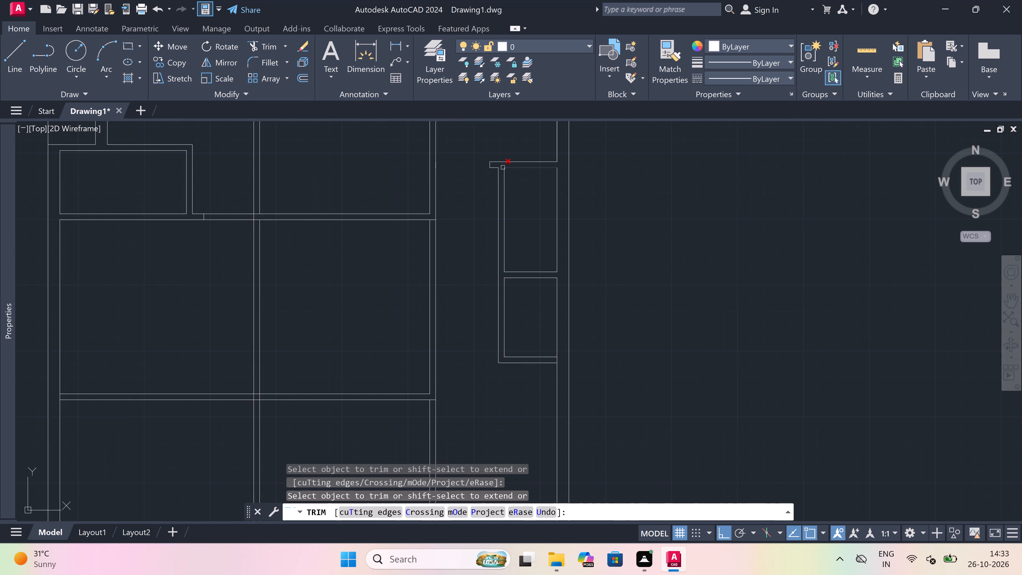
pyautogui.scroll(-2, 503, 167)
pyautogui.scroll(2, 504, 211)
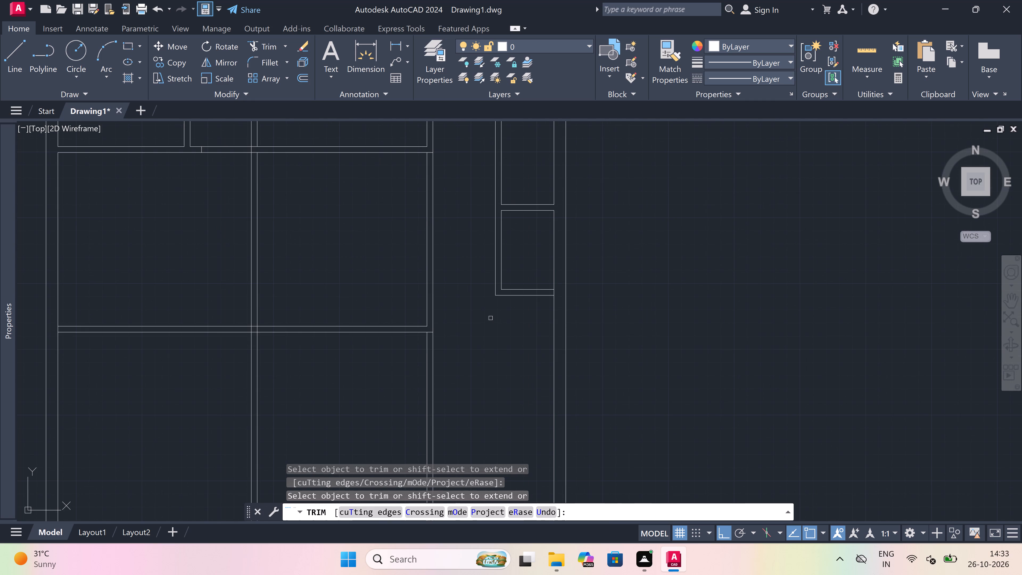
pyautogui.press('Escape')
# Examine the overall wall layout and the area below the short partitions beside the right 9" wall.
pyautogui.scroll(2, 491, 318)
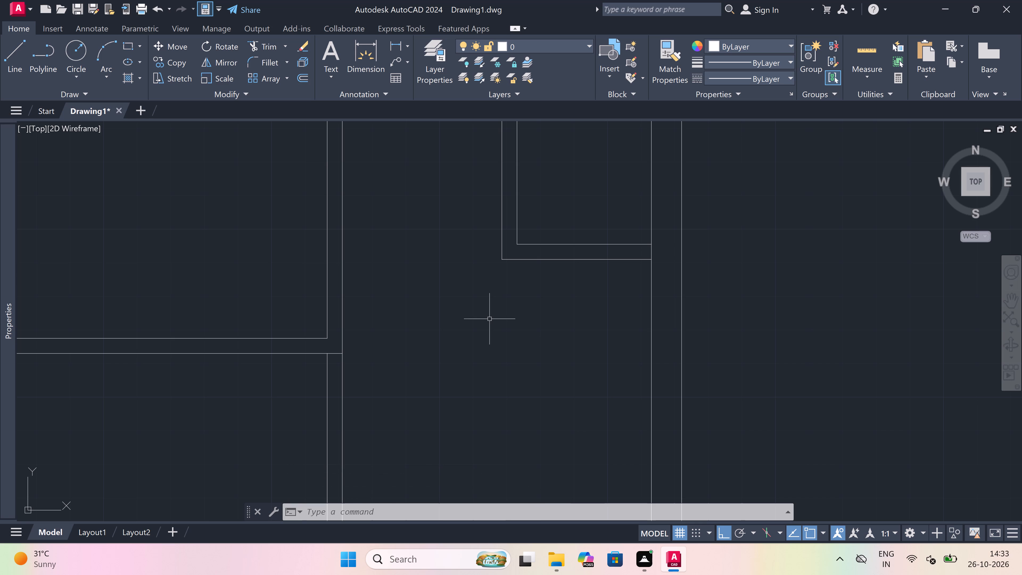
pyautogui.scroll(-3, 490, 315)
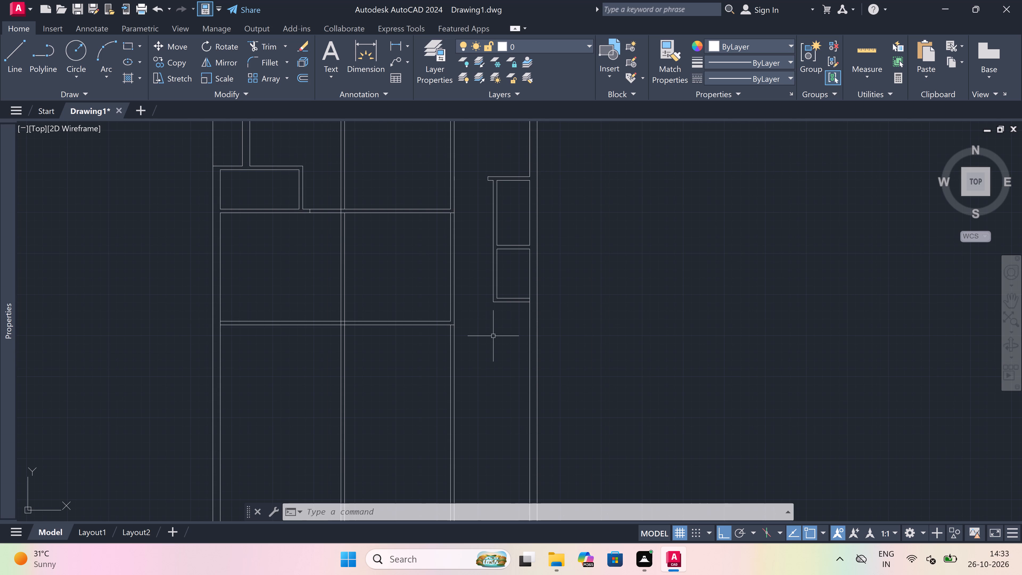
pyautogui.scroll(-2, 458, 357)
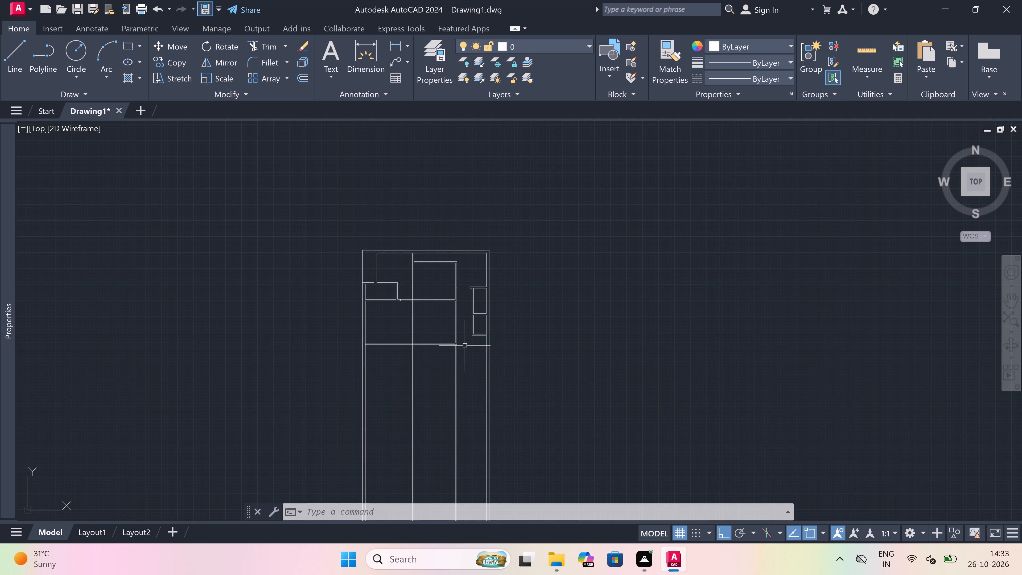
pyautogui.scroll(-1, 465, 346)
pyautogui.scroll(3, 465, 346)
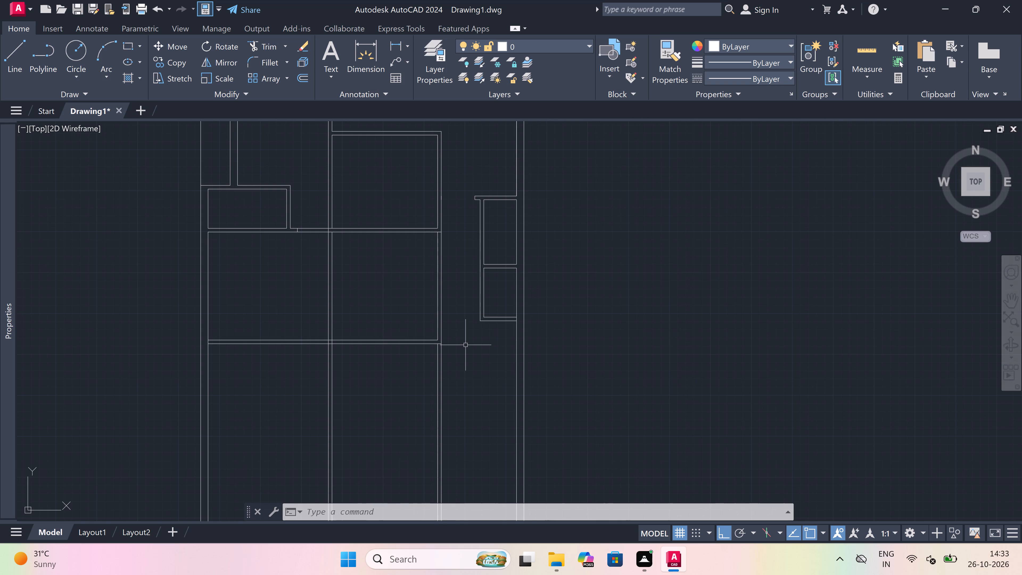
pyautogui.scroll(2, 465, 345)
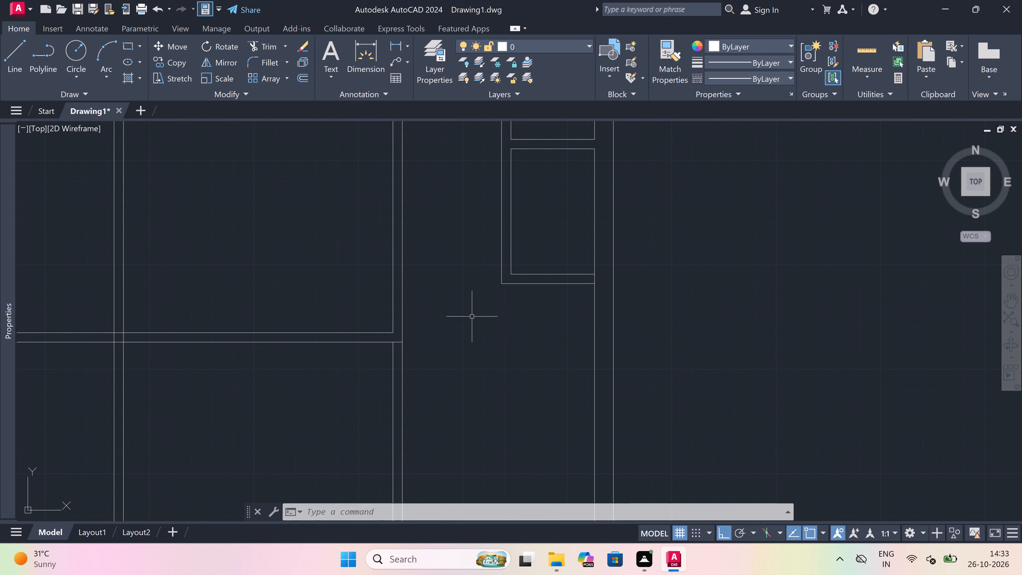
pyautogui.scroll(-1, 472, 315)
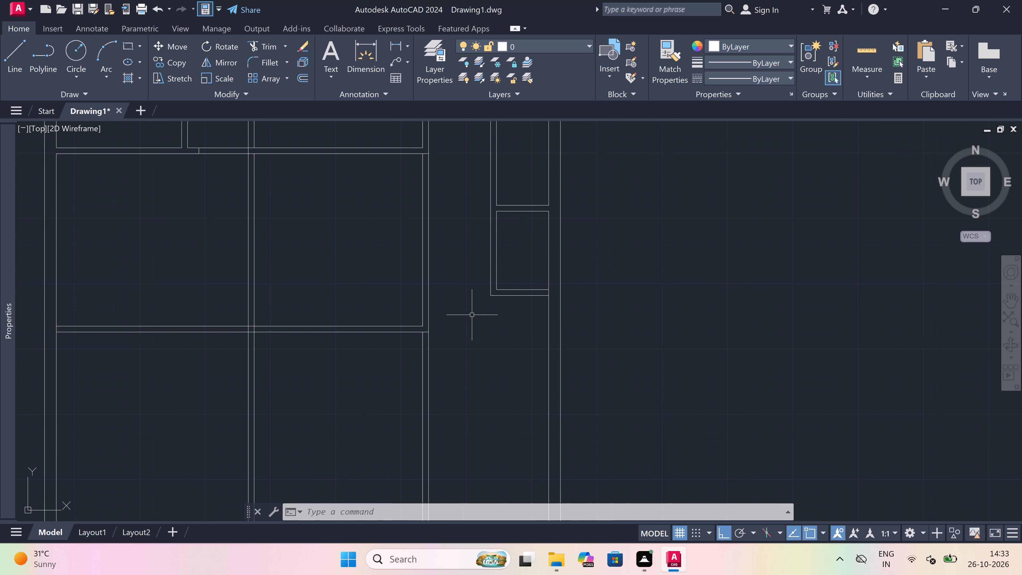
pyautogui.scroll(-2, 472, 315)
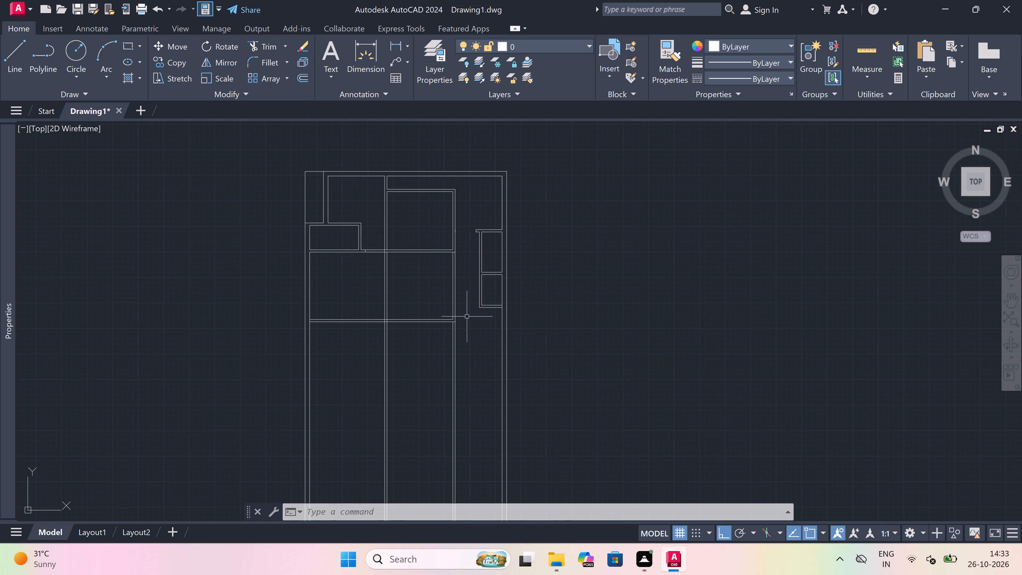
# Offset the lower line of the lowest horizontal wall 10'2" downward to mark the next room's depth.
pyautogui.scroll(2, 434, 330)
pyautogui.write('o')
pyautogui.press('space')
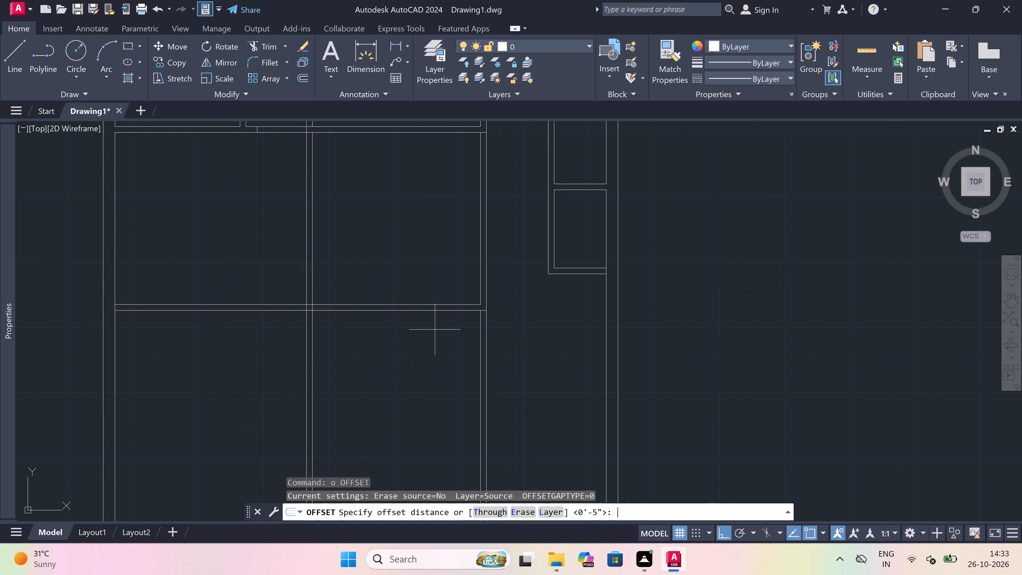
pyautogui.click(426, 311)
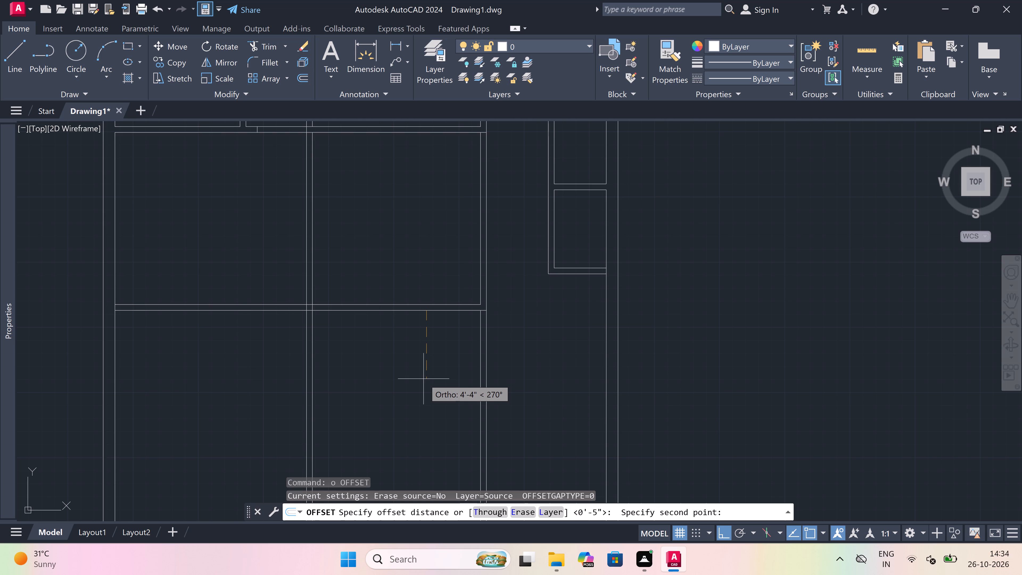
pyautogui.scroll(-2, 424, 378)
pyautogui.scroll(2, 424, 378)
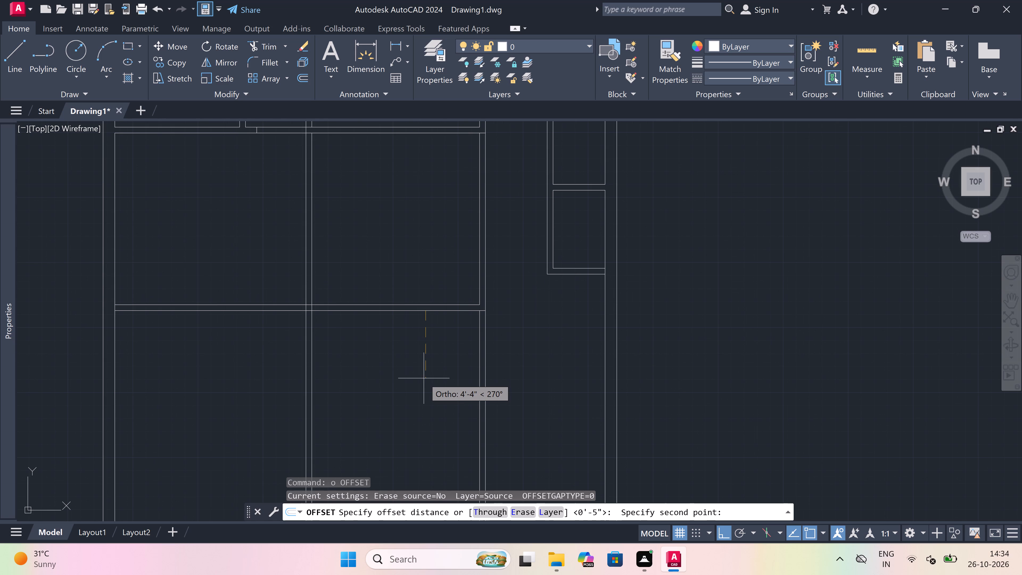
pyautogui.scroll(-2, 424, 378)
pyautogui.scroll(1, 424, 378)
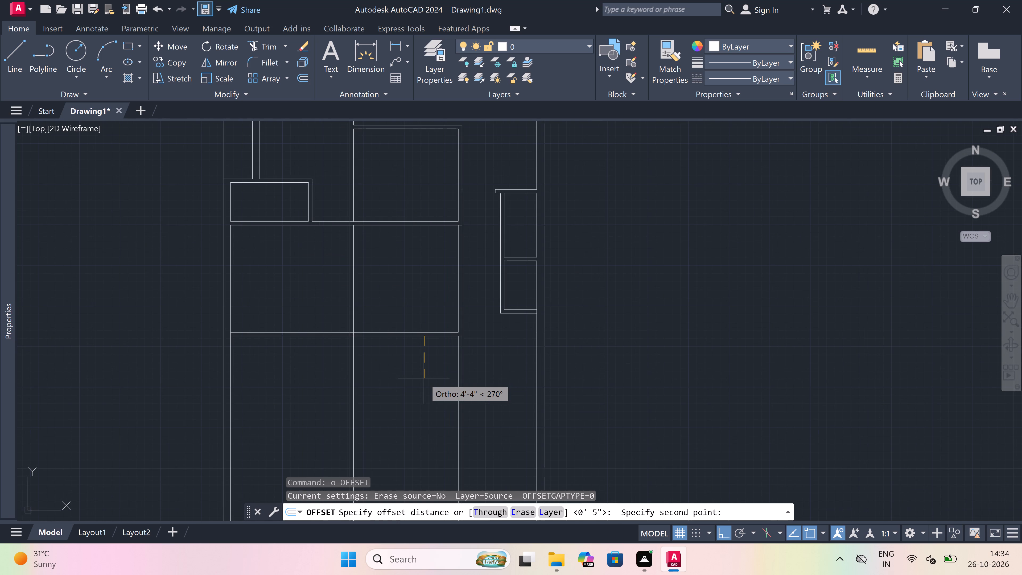
pyautogui.scroll(1, 424, 378)
pyautogui.scroll(-2, 424, 378)
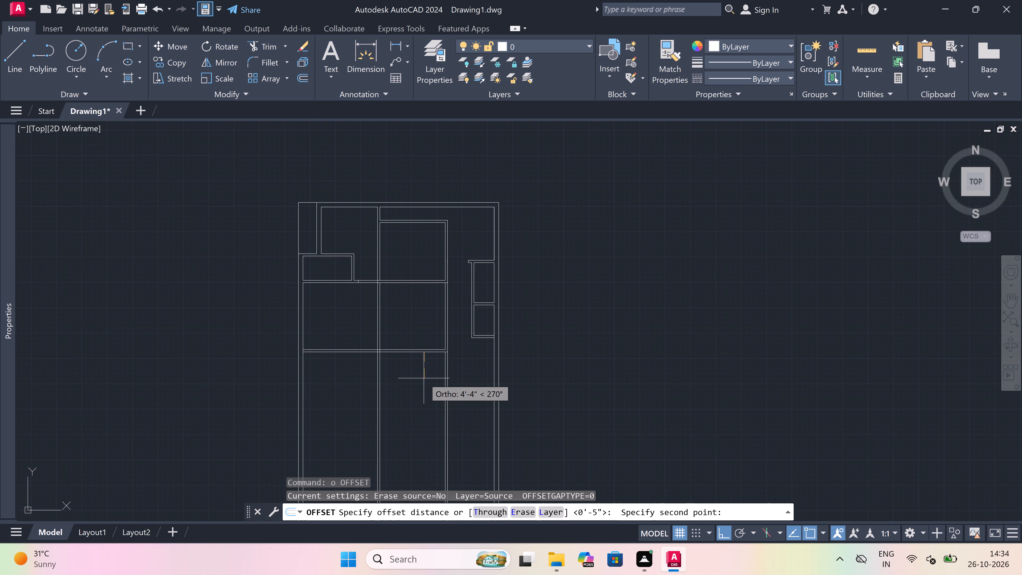
pyautogui.scroll(1, 424, 378)
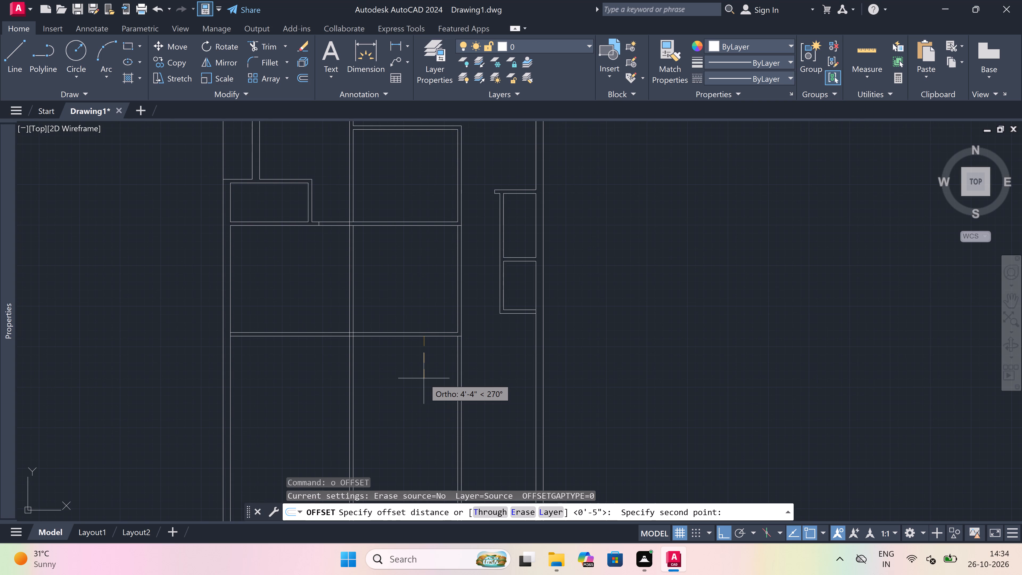
pyautogui.scroll(1, 424, 378)
pyautogui.write("10'")
pyautogui.press('2')
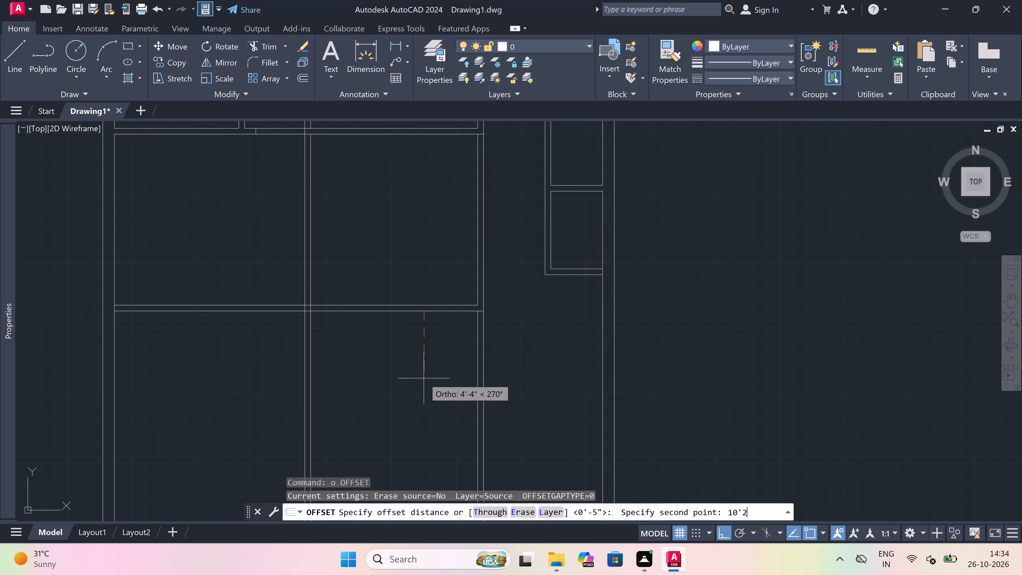
pyautogui.write('"')
pyautogui.press('space')
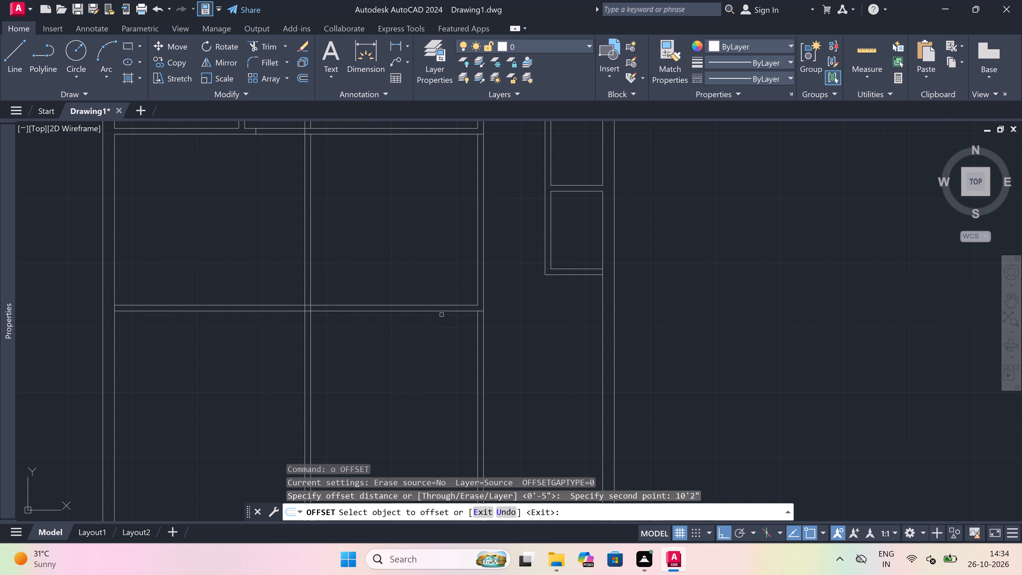
pyautogui.moveTo(442, 311); pyautogui.dragTo(438, 335)
pyautogui.click(428, 368)
pyautogui.scroll(-4, 428, 368)
pyautogui.scroll(3, 421, 387)
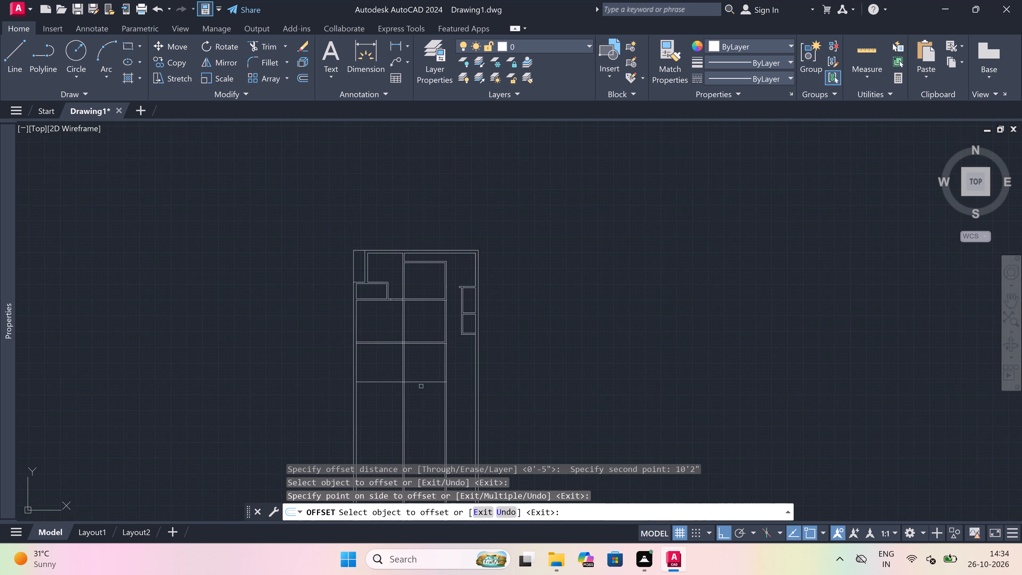
pyautogui.scroll(2, 423, 380)
pyautogui.press('Escape')
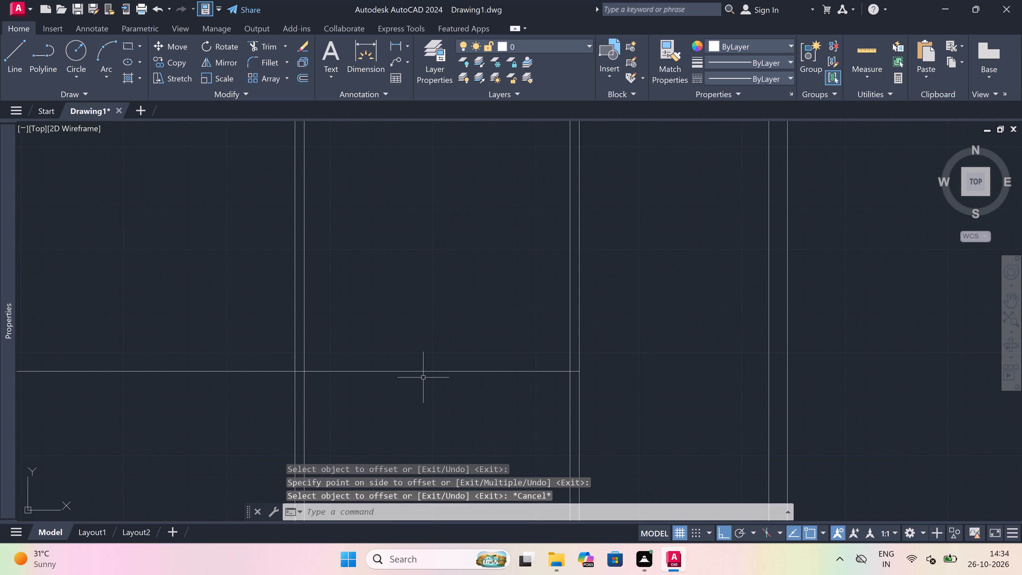
# Offset the new horizontal room line 4.5" downward to form the partition's thickness.
pyautogui.press('space')
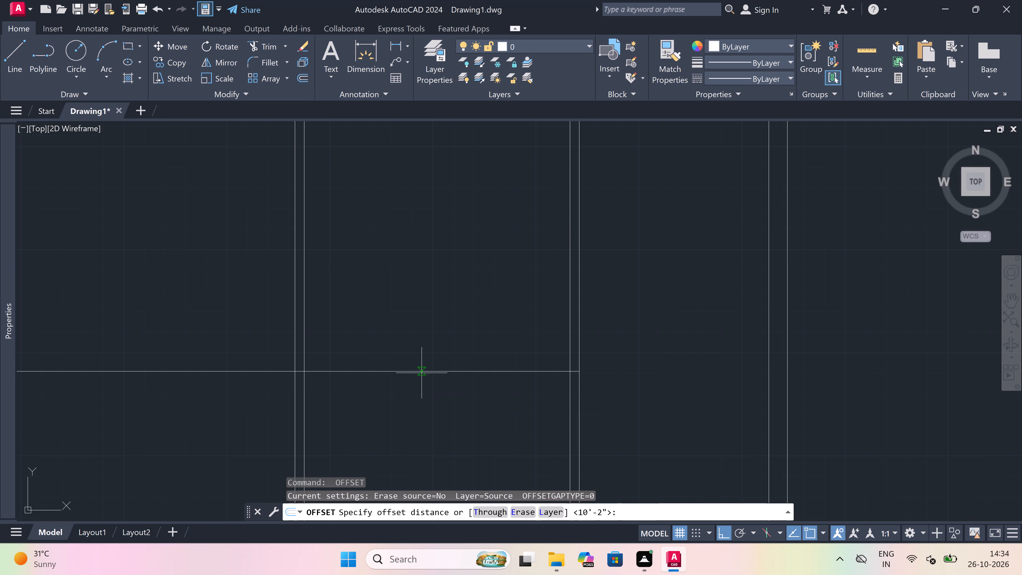
pyautogui.moveTo(422, 369); pyautogui.dragTo(422, 379)
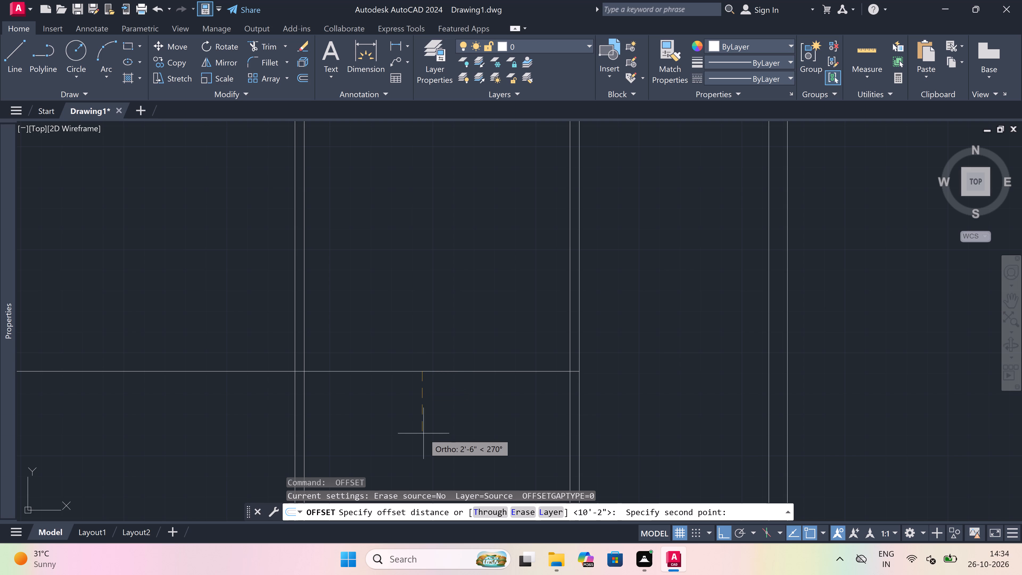
pyautogui.write('4.5')
pyautogui.write('"')
pyautogui.press('space')
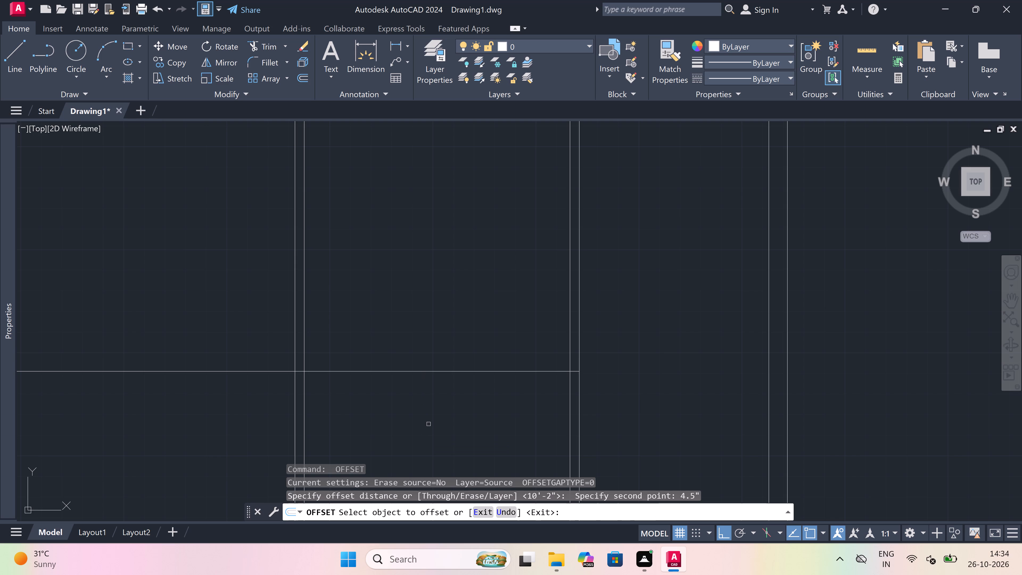
pyautogui.moveTo(439, 372); pyautogui.dragTo(437, 393)
pyautogui.click(435, 399)
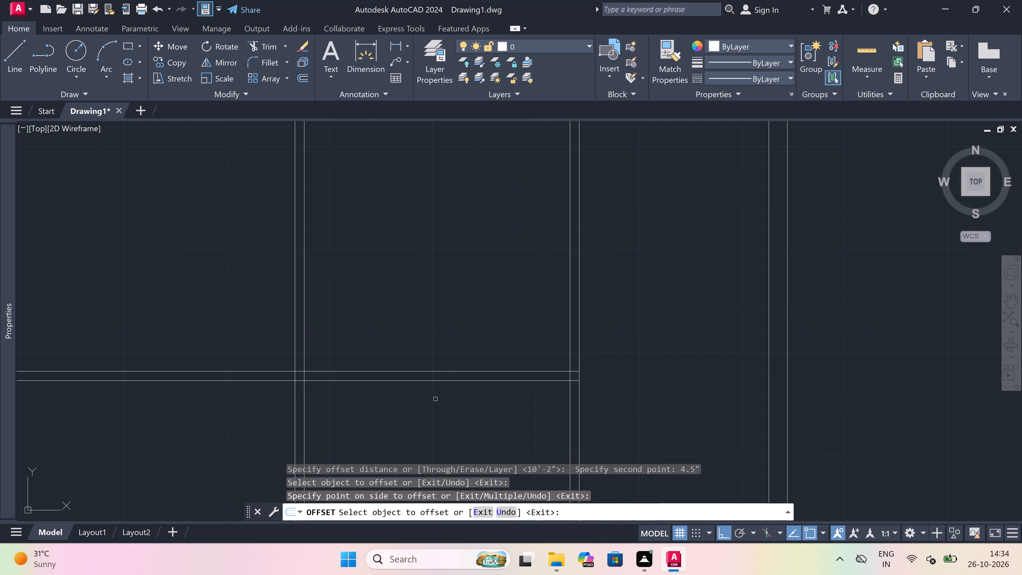
pyautogui.press('Escape')
# Offset the lower line of the new 4.5" horizontal partition 4' downward.
pyautogui.press('space')
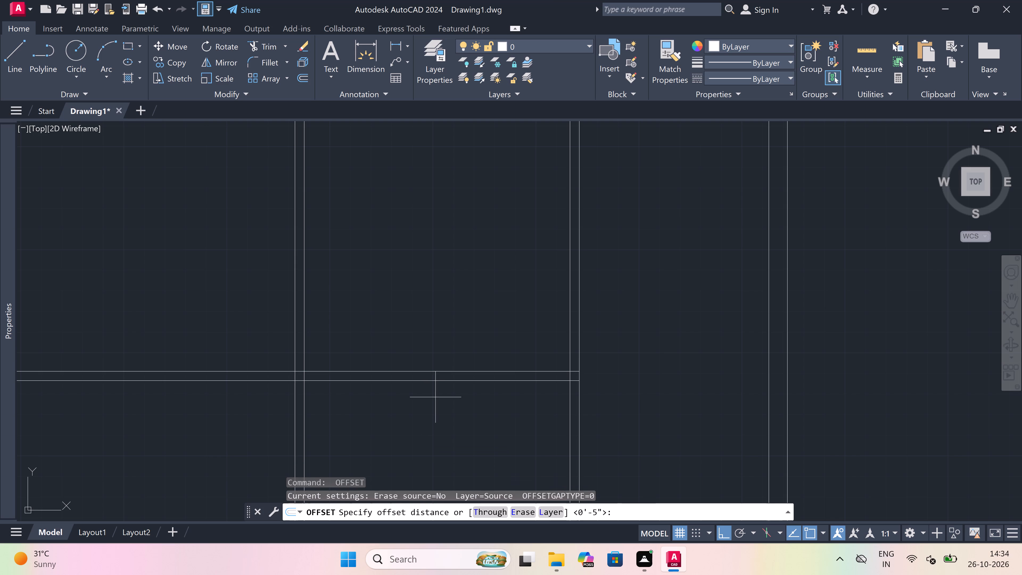
pyautogui.moveTo(442, 381); pyautogui.dragTo(430, 409)
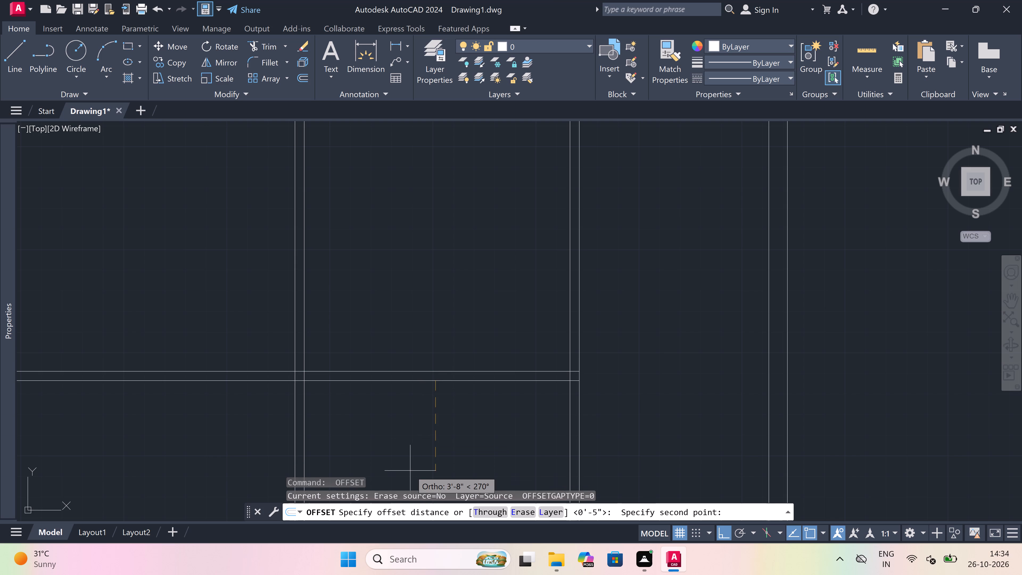
pyautogui.write("4'")
pyautogui.press('space')
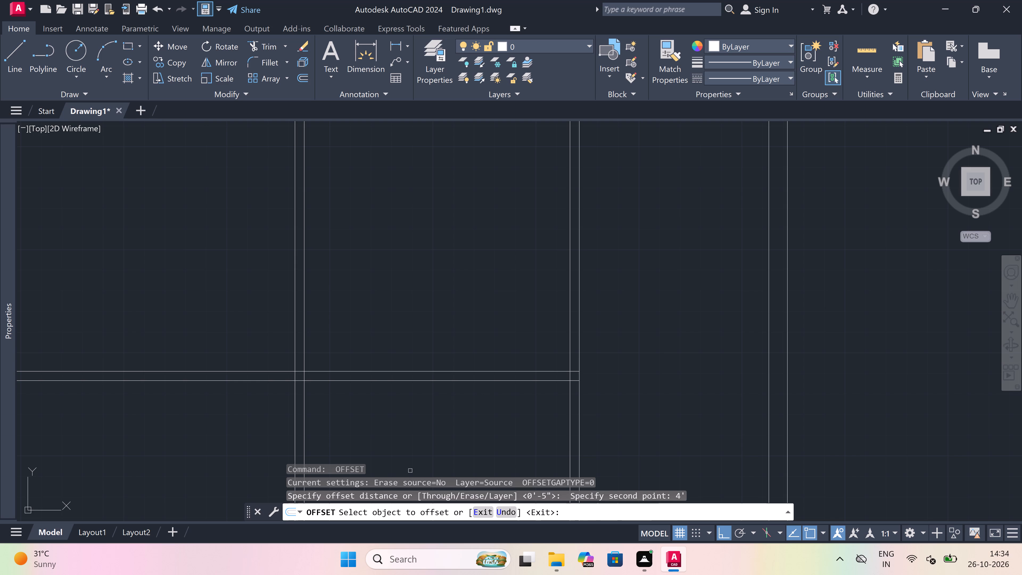
pyautogui.scroll(-3, 436, 394)
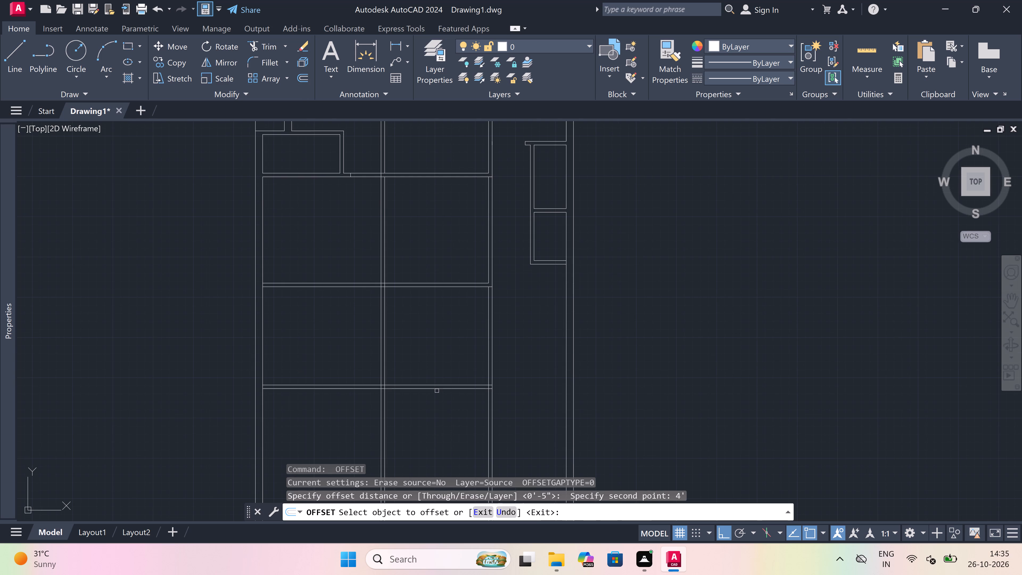
pyautogui.moveTo(437, 390); pyautogui.dragTo(435, 396)
pyautogui.click(430, 416)
pyautogui.scroll(-2, 429, 401)
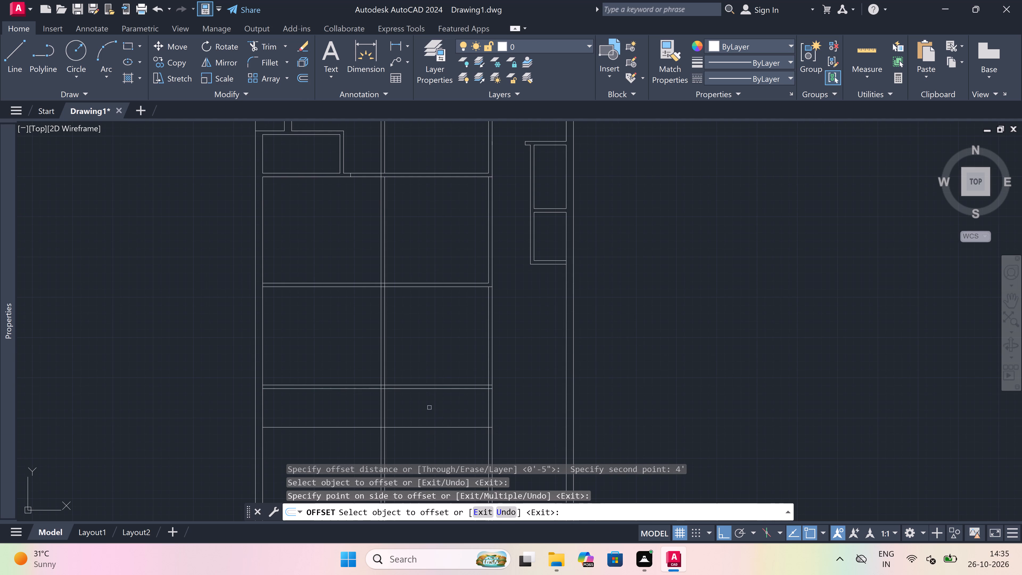
pyautogui.scroll(-1, 429, 401)
pyautogui.scroll(4, 429, 408)
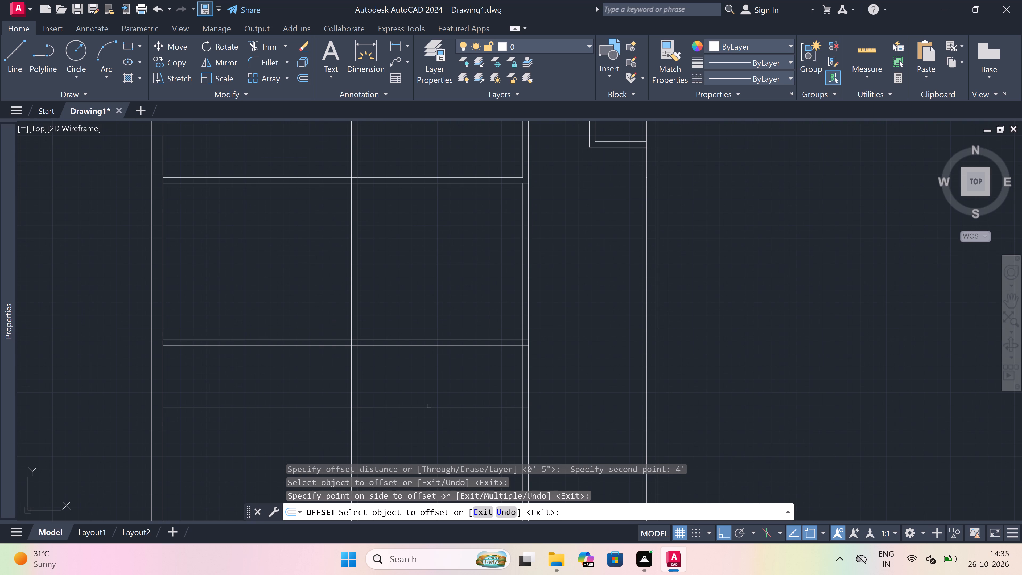
pyautogui.press('Escape')
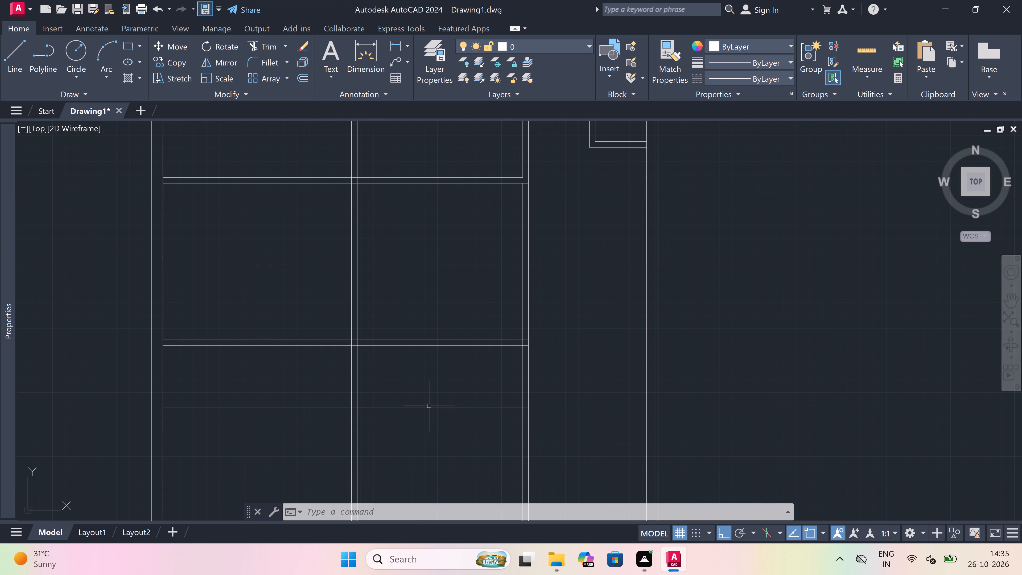
# Examine the 4' strip below the new horizontal partition and its crossing with the middle vertical wall.
pyautogui.scroll(-1, 438, 418)
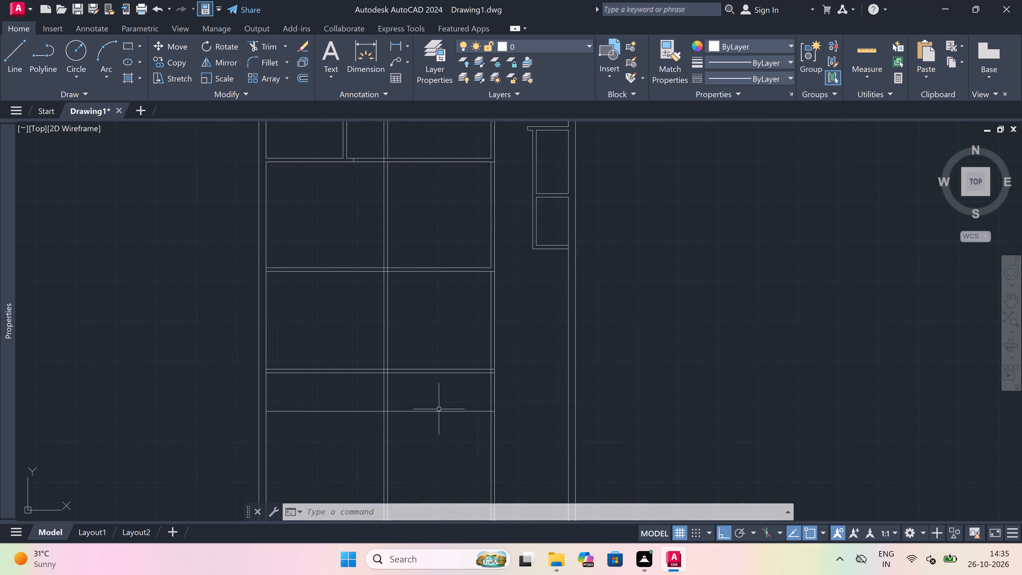
pyautogui.scroll(1, 430, 390)
pyautogui.scroll(-1, 430, 390)
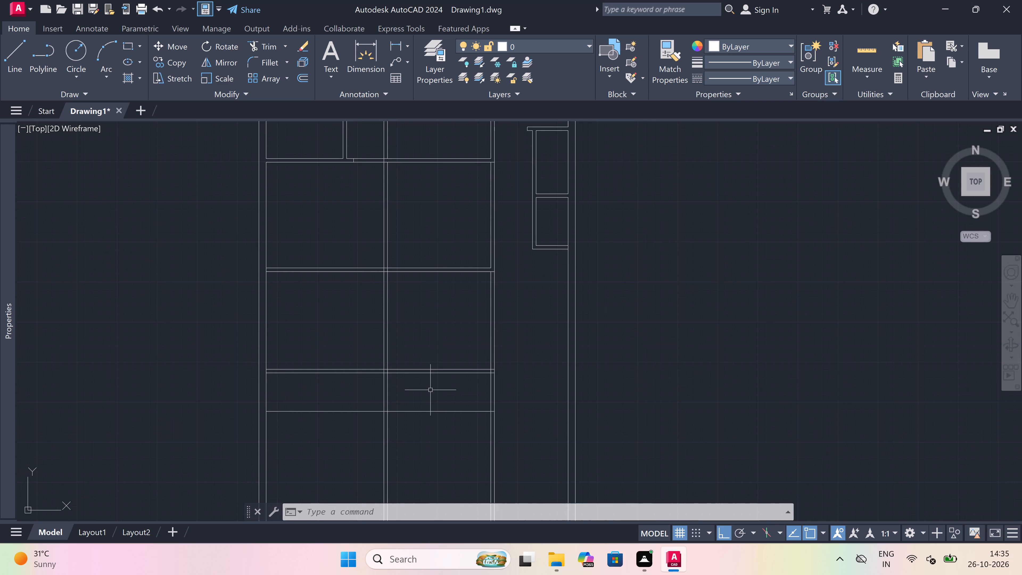
pyautogui.scroll(1, 430, 390)
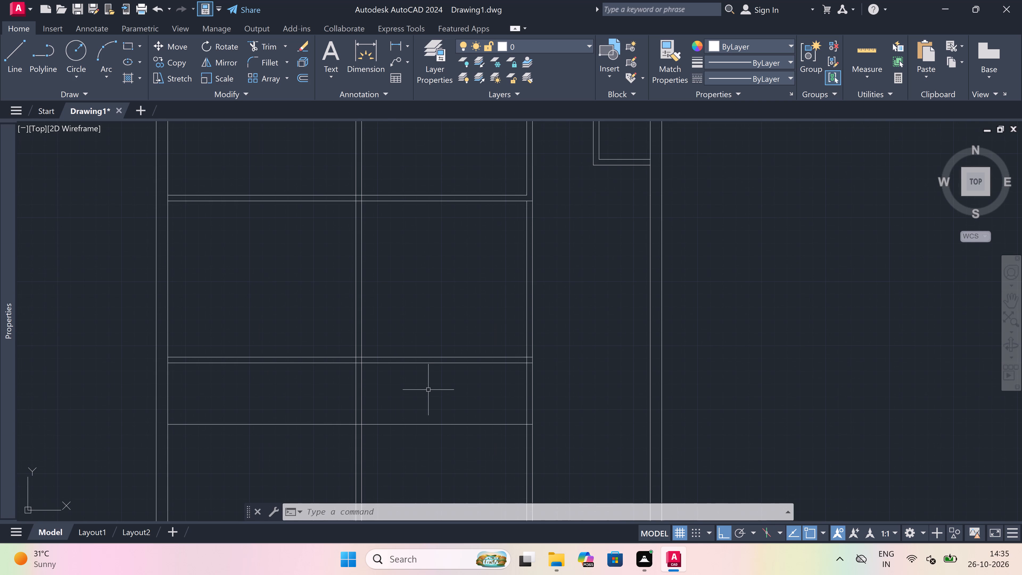
pyautogui.scroll(-3, 386, 316)
pyautogui.scroll(3, 385, 331)
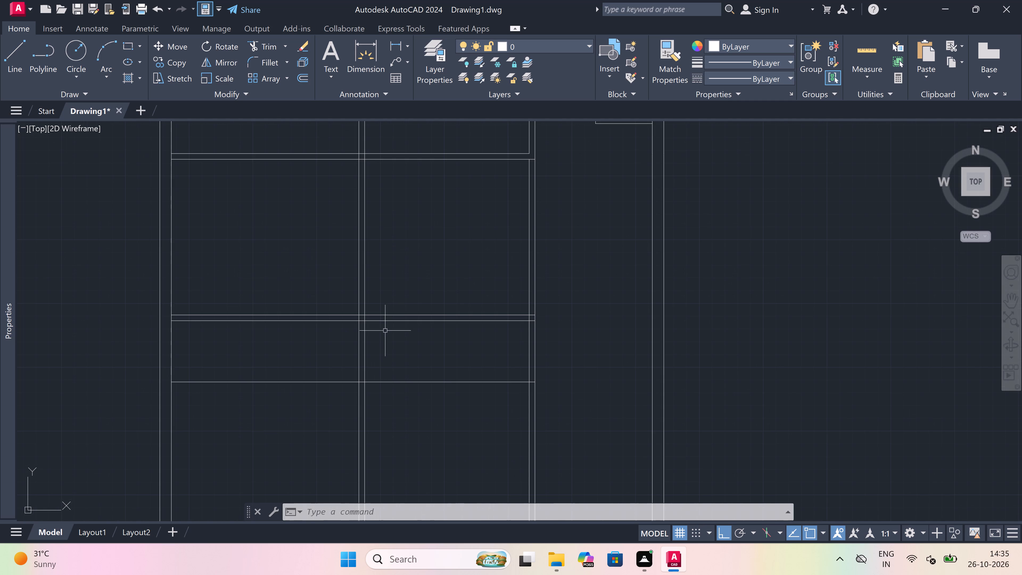
pyautogui.scroll(-2, 375, 350)
pyautogui.scroll(2, 376, 363)
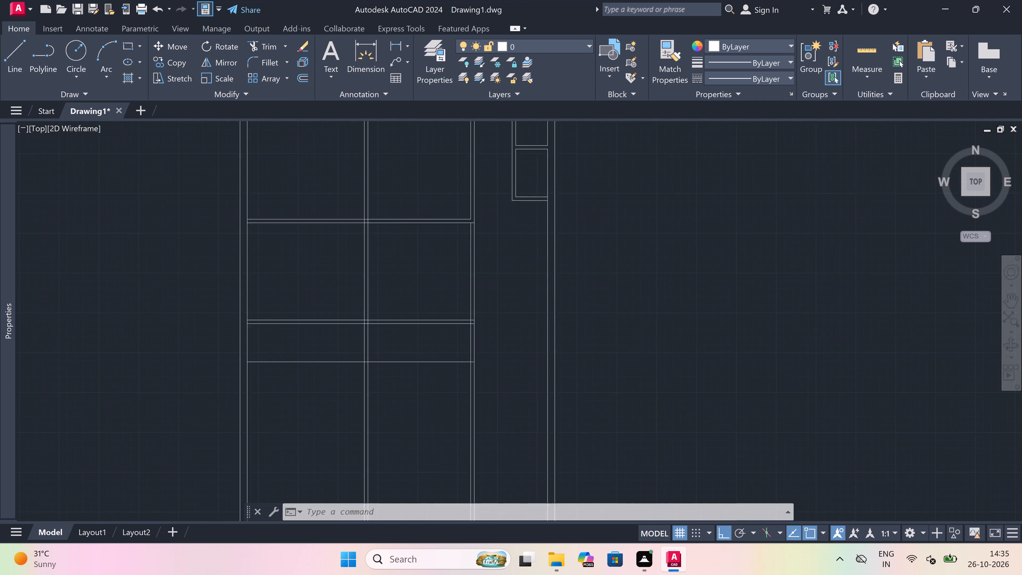
pyautogui.scroll(-1, 376, 362)
pyautogui.scroll(1, 376, 362)
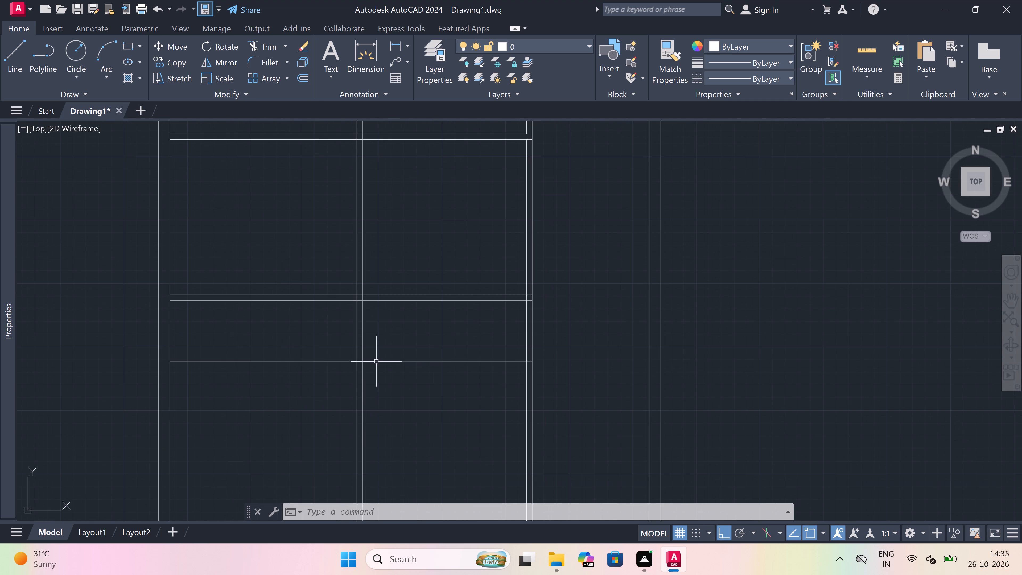
pyautogui.scroll(1, 376, 361)
pyautogui.scroll(-4, 376, 361)
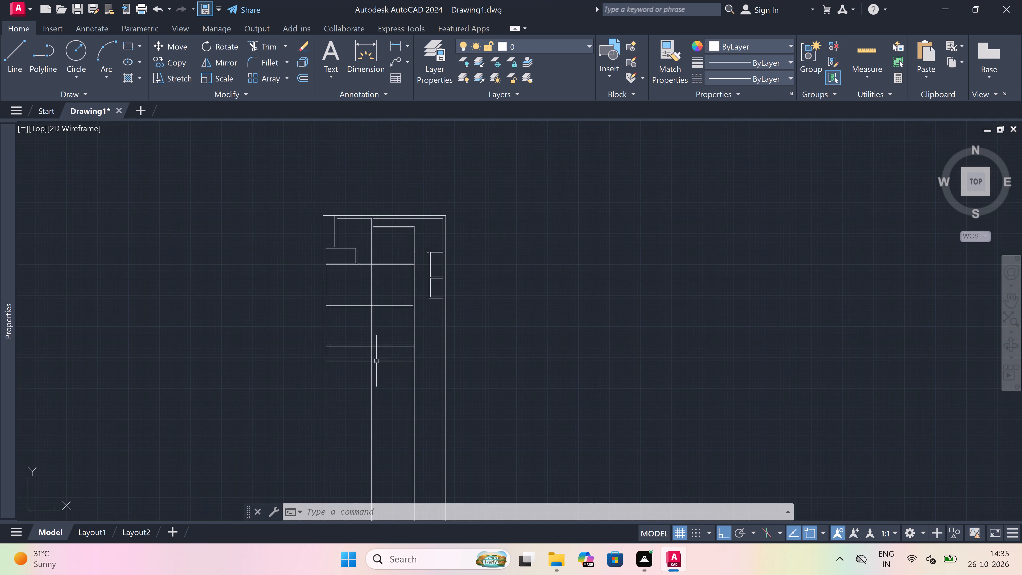
pyautogui.scroll(1, 376, 361)
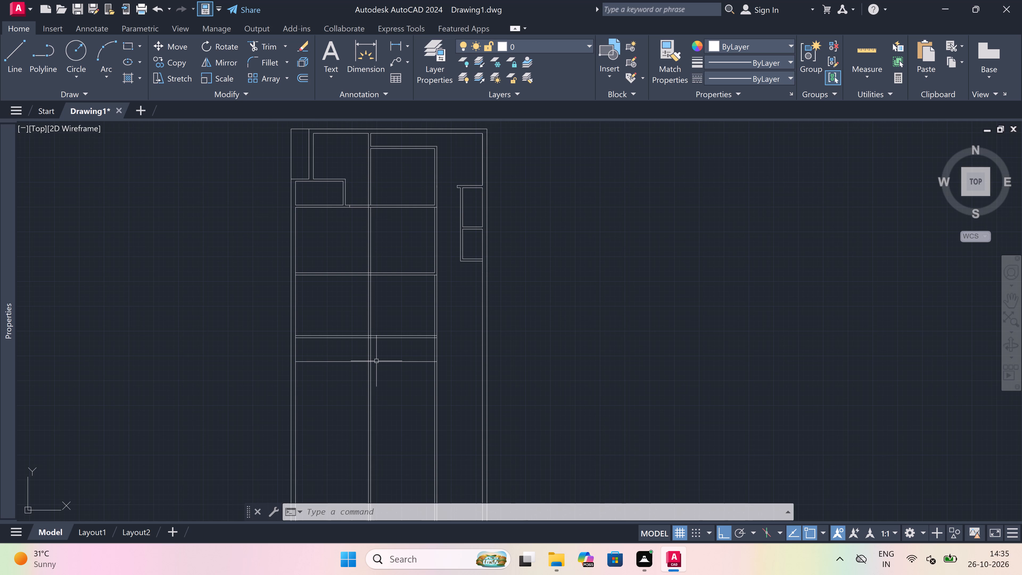
pyautogui.scroll(1, 377, 360)
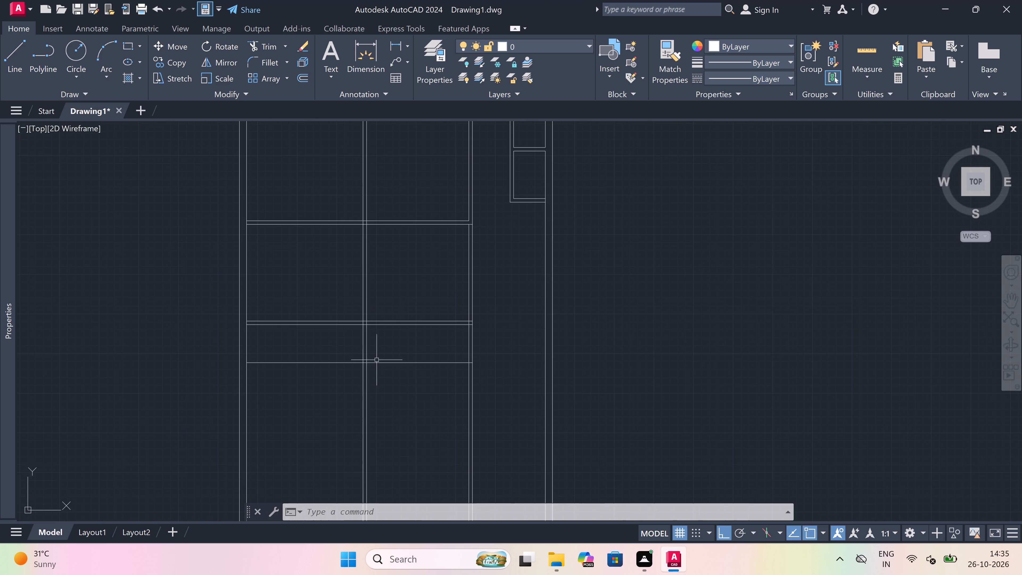
# Trim the middle vertical wall's two lines within the 4' strip, and the strip's lower line between the left 9" wall and the middle wall.
pyautogui.write('tr')
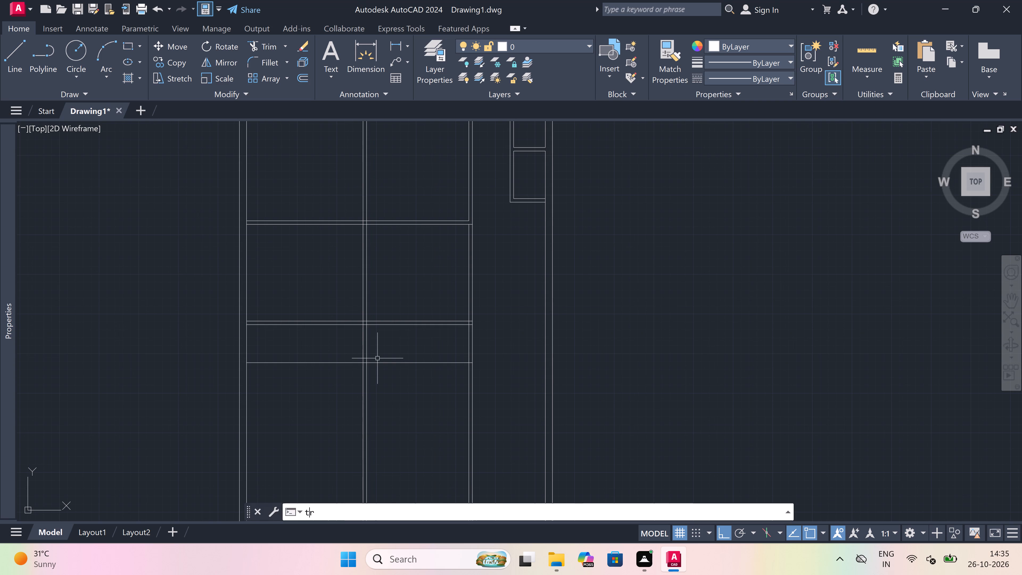
pyautogui.press('space')
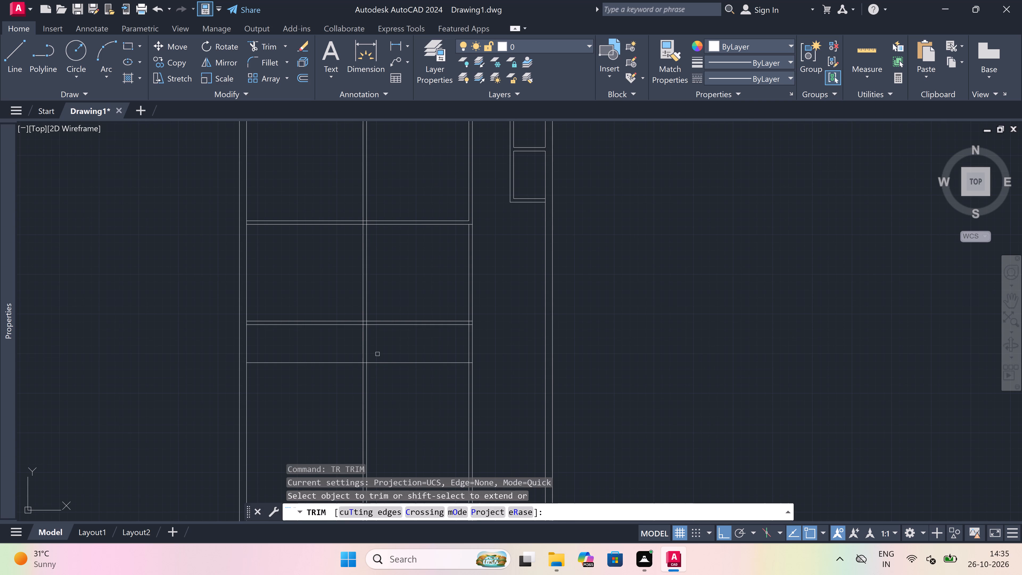
pyautogui.moveTo(375, 339); pyautogui.dragTo(369, 339)
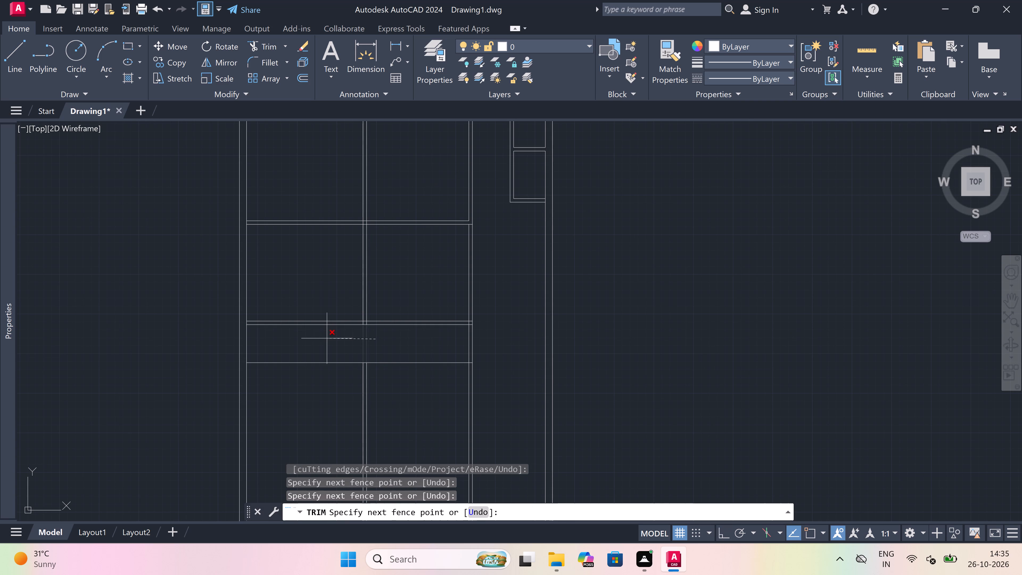
pyautogui.click(327, 339)
pyautogui.moveTo(325, 341); pyautogui.dragTo(324, 349)
pyautogui.click(309, 408)
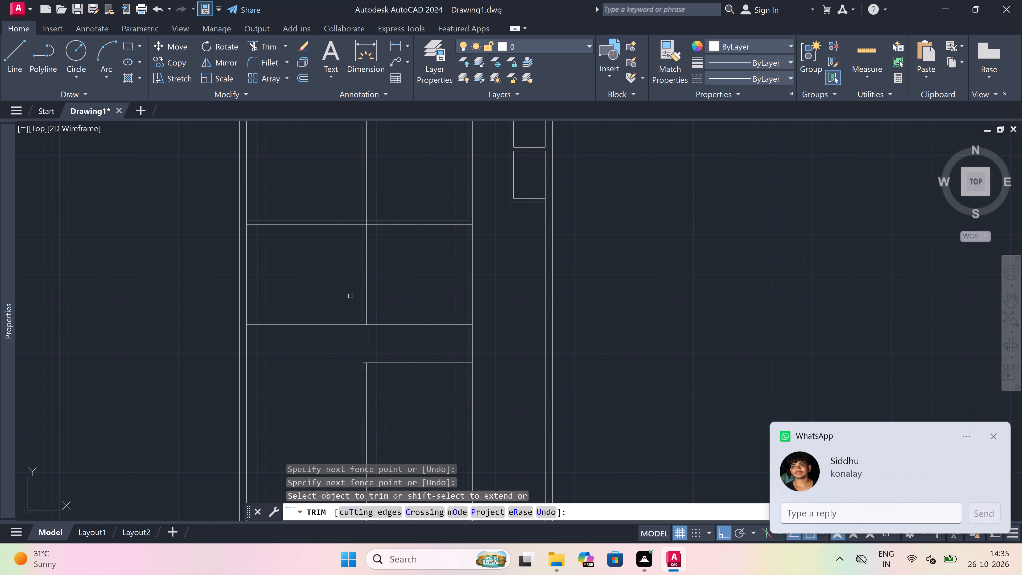
# Trim the lines crossing inside the T-junction where the middle vertical wall meets the 4.5" partition above the 4' strip.
pyautogui.scroll(2, 372, 314)
pyautogui.scroll(1, 351, 333)
pyautogui.click(346, 332)
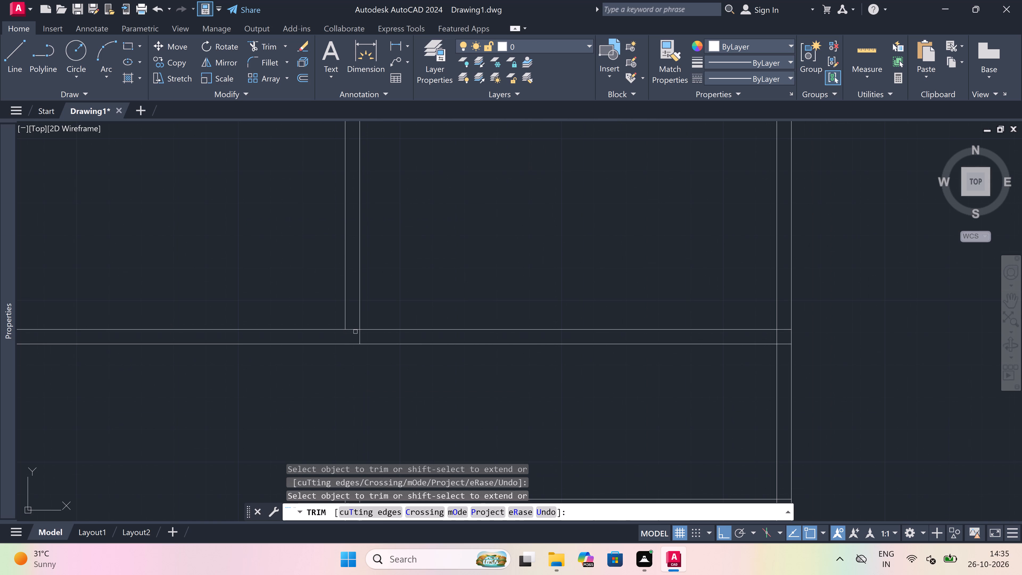
pyautogui.click(355, 329)
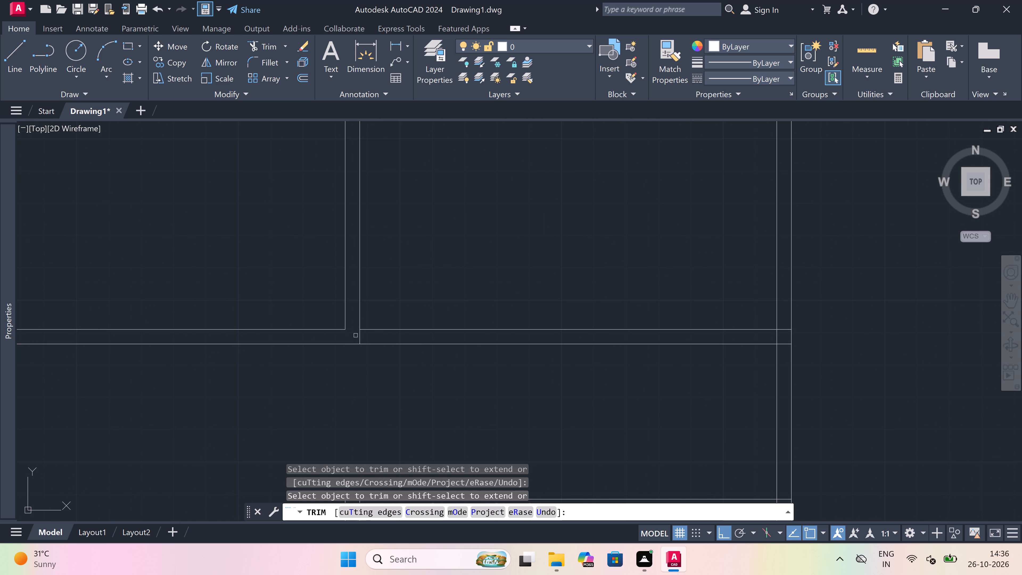
pyautogui.click(358, 337)
# Trim both horizontal partition lines between the short stub beside the small upper-left room and the middle vertical wall, opening a passage.
pyautogui.scroll(-3, 358, 337)
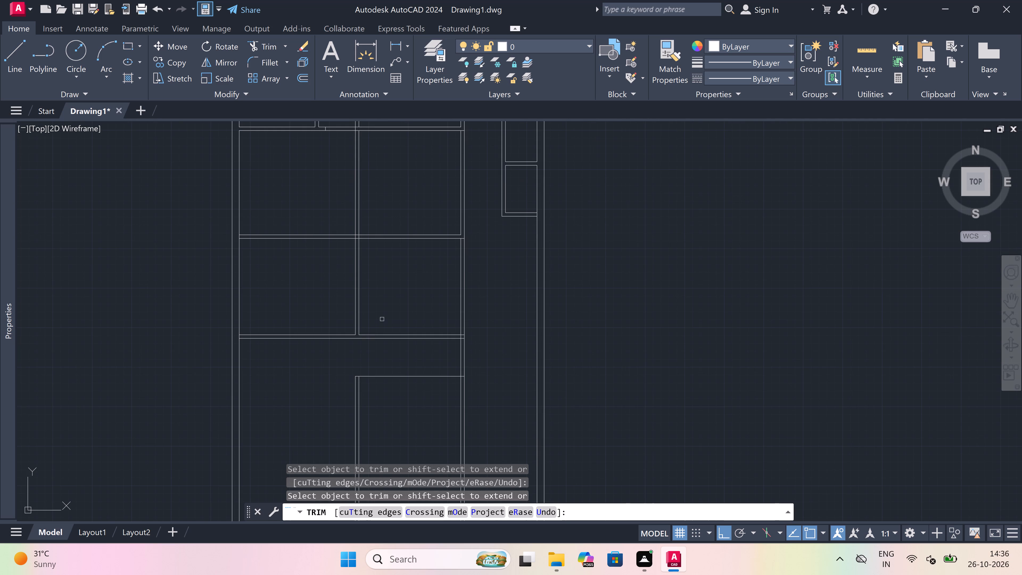
pyautogui.scroll(-3, 355, 258)
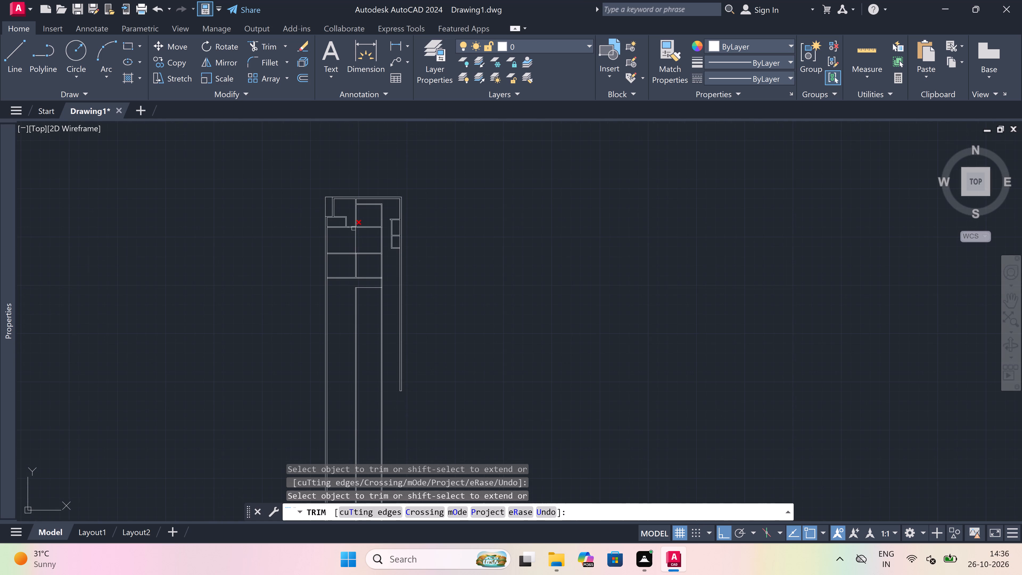
pyautogui.scroll(3, 353, 213)
pyautogui.scroll(1, 359, 253)
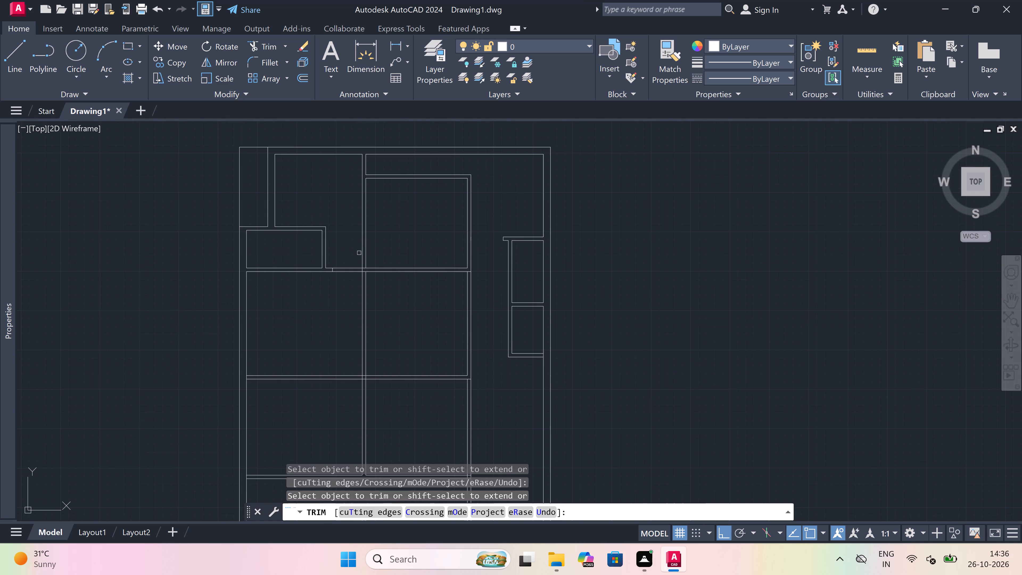
pyautogui.moveTo(348, 257); pyautogui.dragTo(349, 272)
pyautogui.click(341, 306)
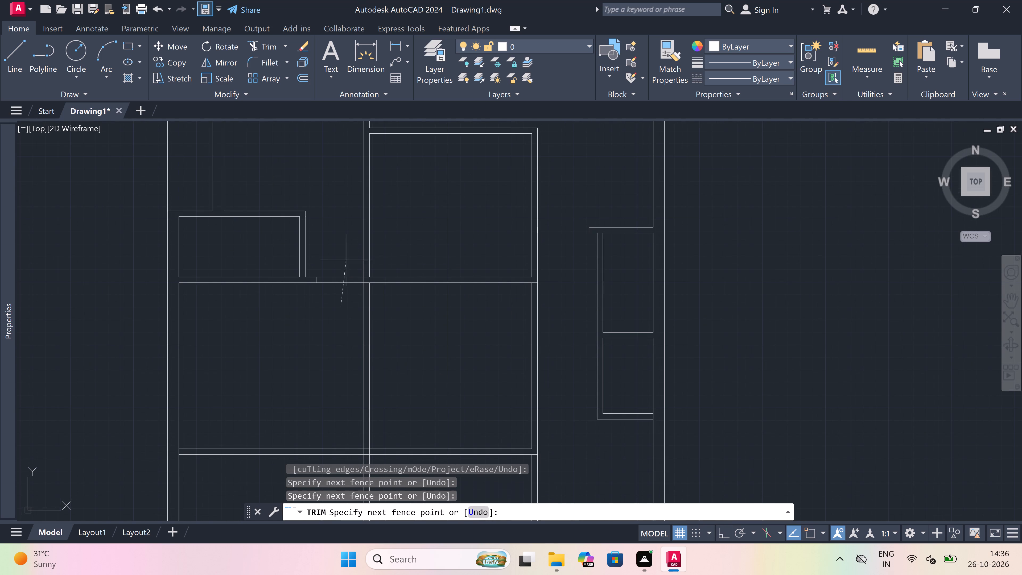
pyautogui.click(348, 246)
# Trim the upper partition's two line ends inside the middle vertical wall's thickness to clean that junction.
pyautogui.scroll(2, 368, 278)
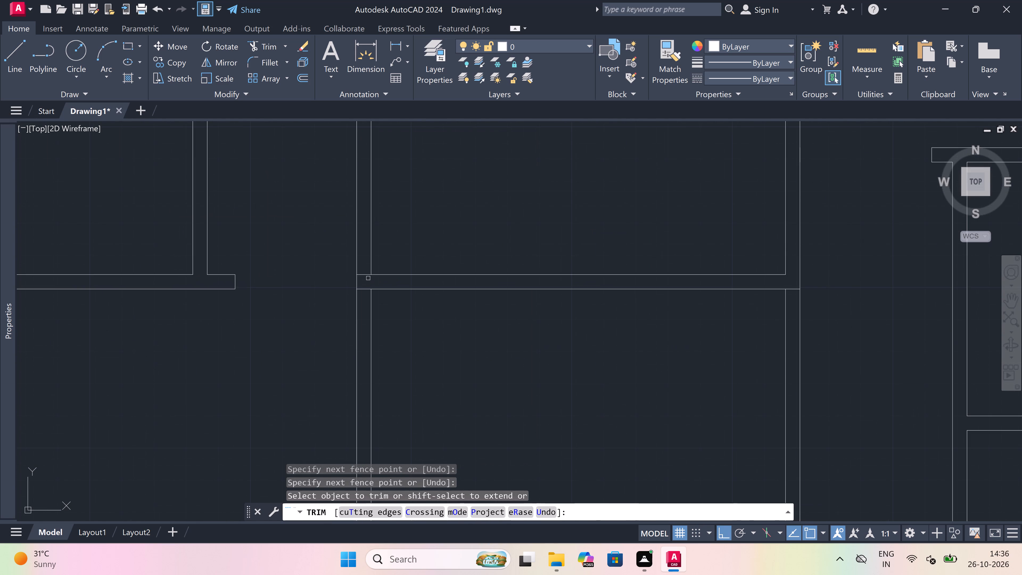
pyautogui.scroll(1, 365, 264)
pyautogui.click(365, 264)
pyautogui.click(358, 319)
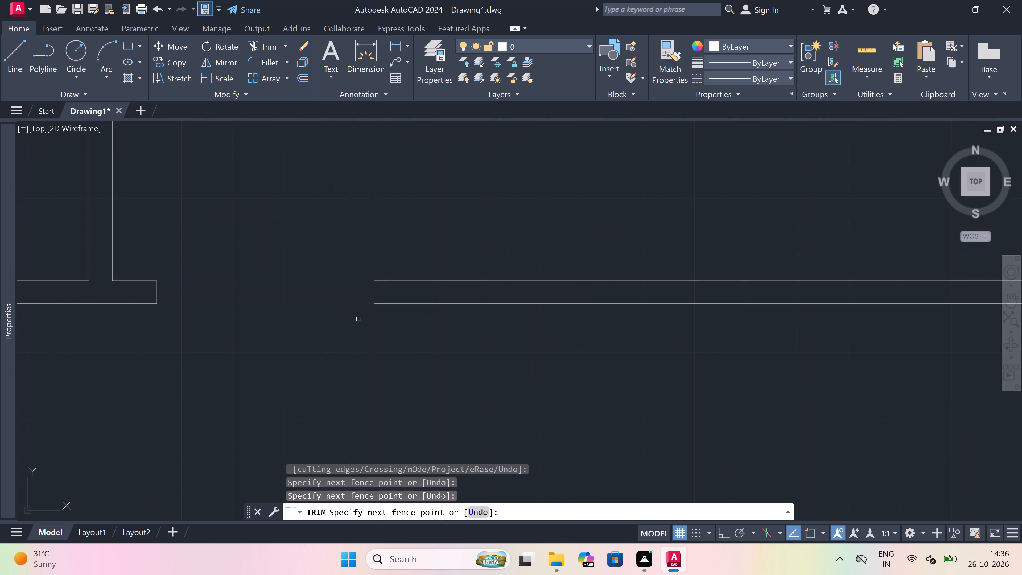
# Trim all four line segments inside the crossing of the middle vertical wall and the central horizontal partition.
pyautogui.scroll(-6, 366, 289)
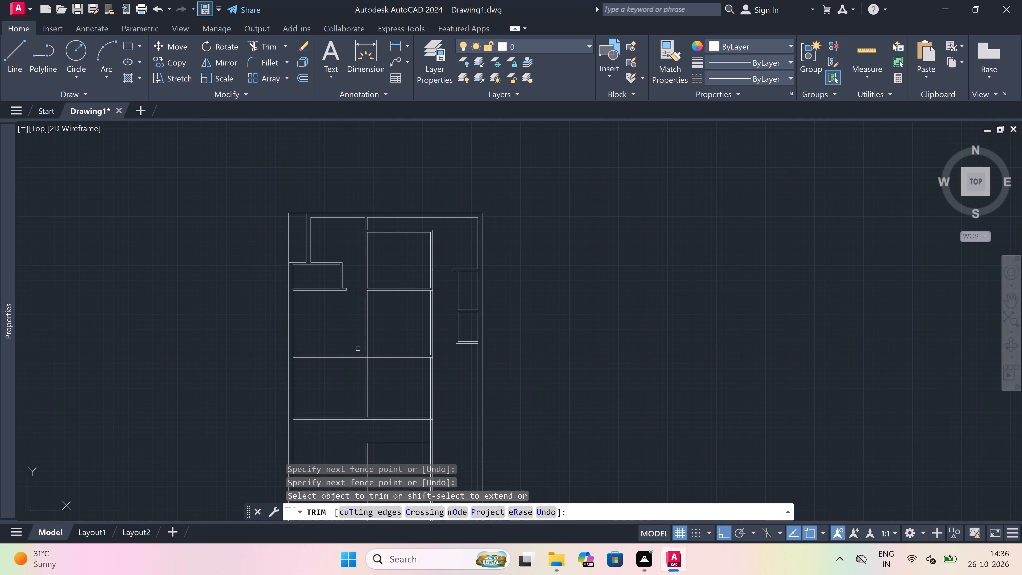
pyautogui.scroll(2, 362, 357)
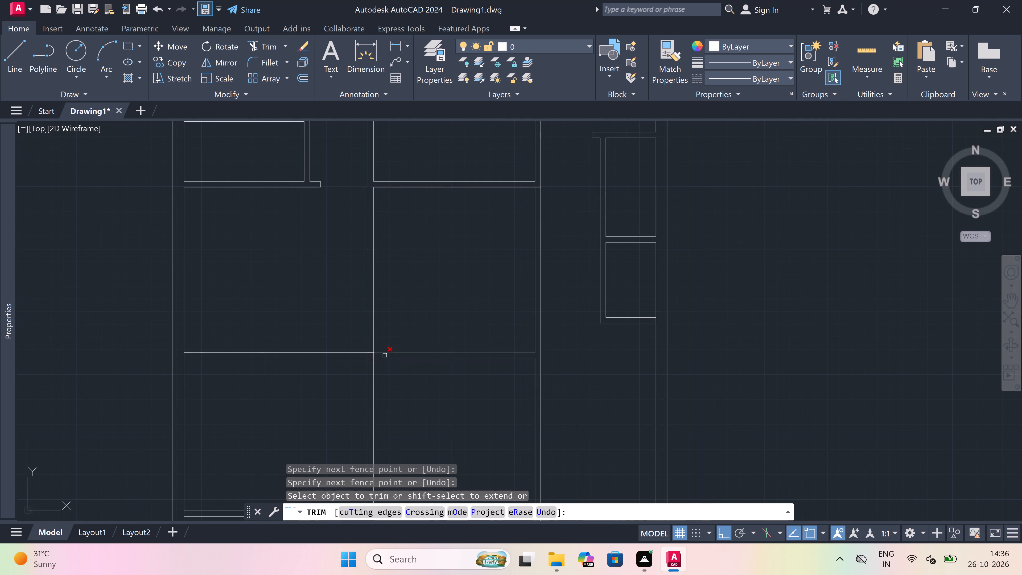
pyautogui.scroll(4, 373, 359)
pyautogui.click(361, 359)
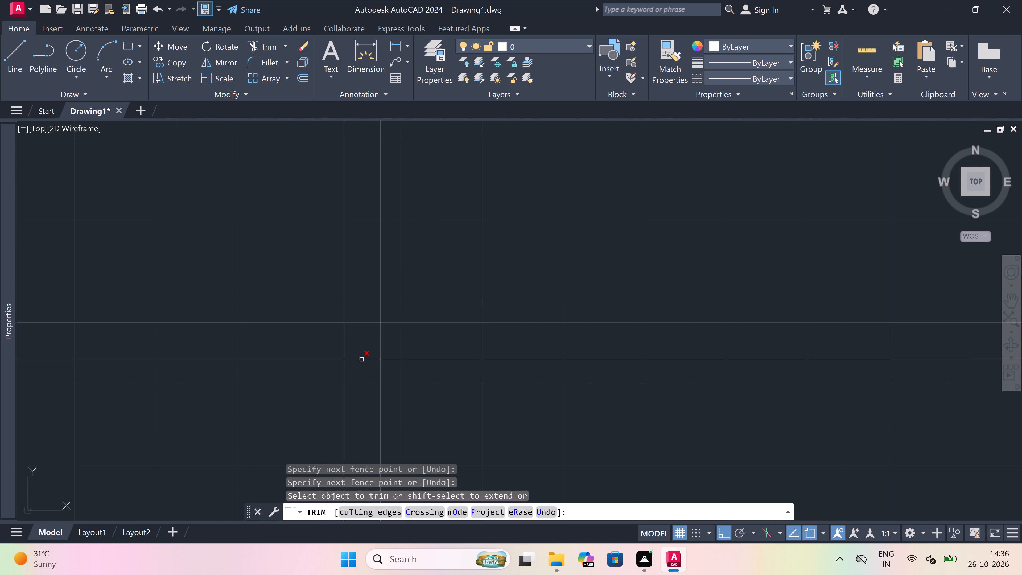
pyautogui.click(364, 307)
pyautogui.click(358, 354)
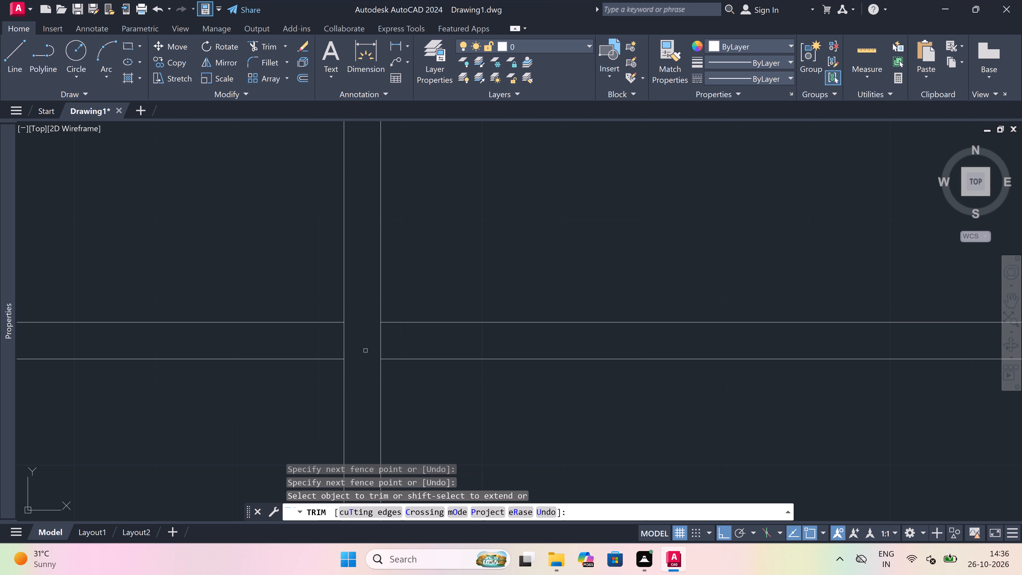
pyautogui.click(385, 346)
pyautogui.click(328, 342)
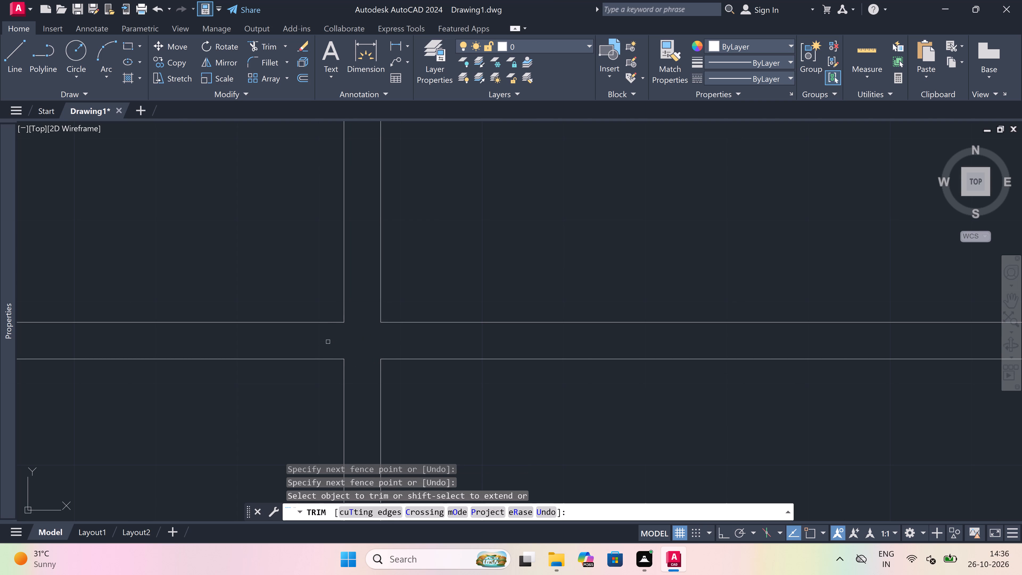
# Trim the two lines of the right-hand room wall within the 4' strip below the lower partition.
pyautogui.scroll(-7, 328, 342)
pyautogui.scroll(2, 334, 368)
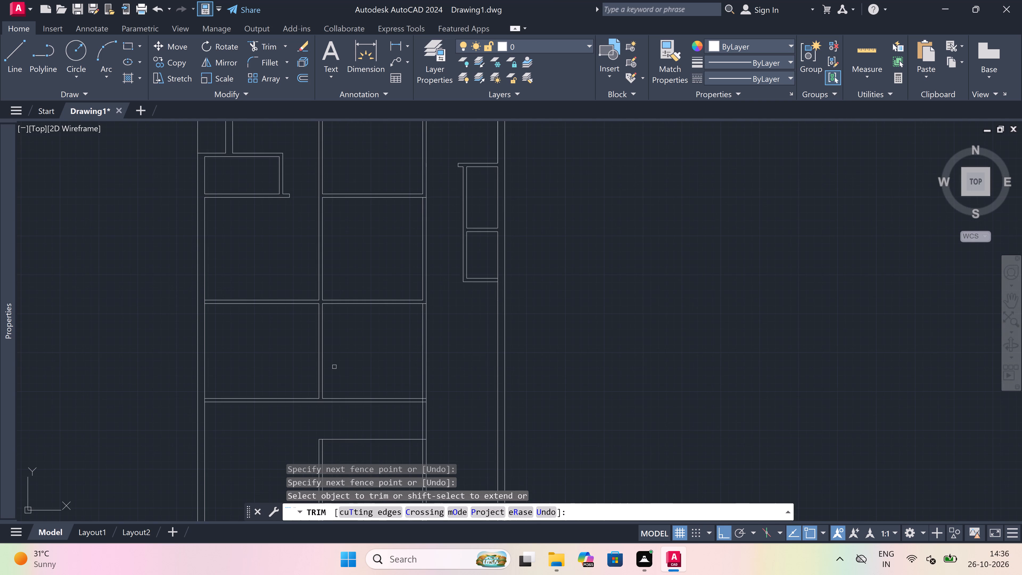
pyautogui.scroll(-3, 334, 365)
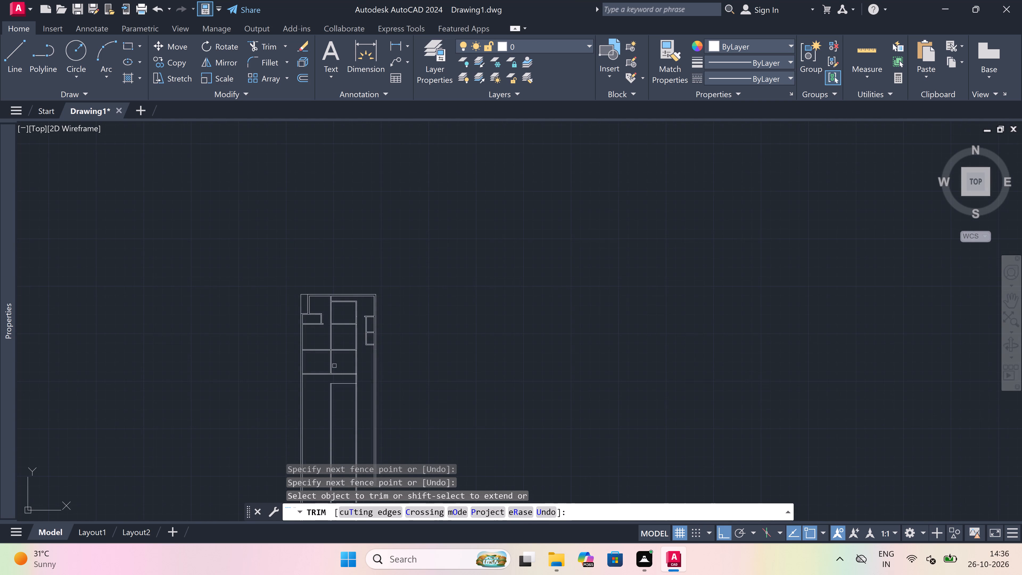
pyautogui.scroll(3, 338, 374)
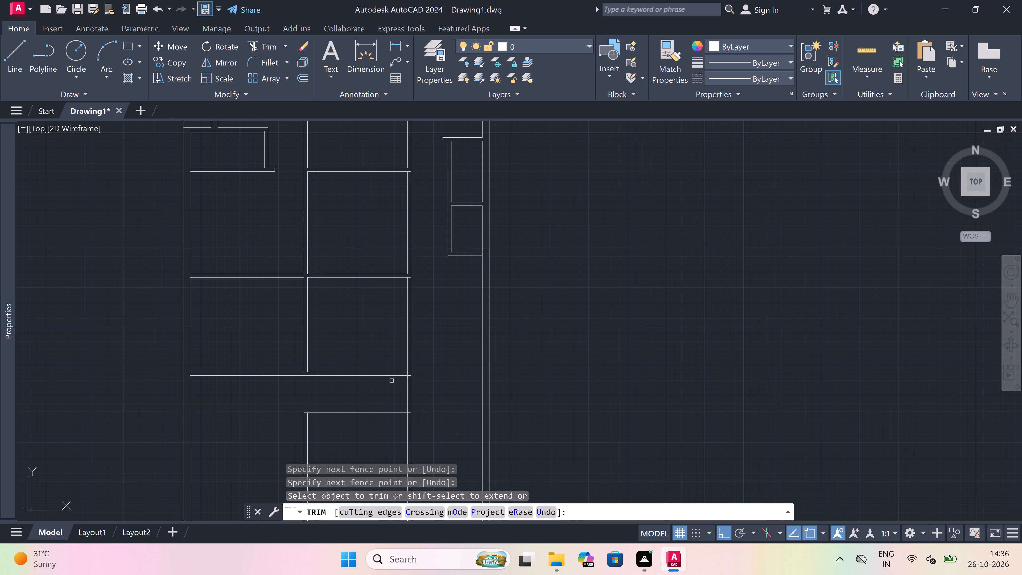
pyautogui.click(397, 387)
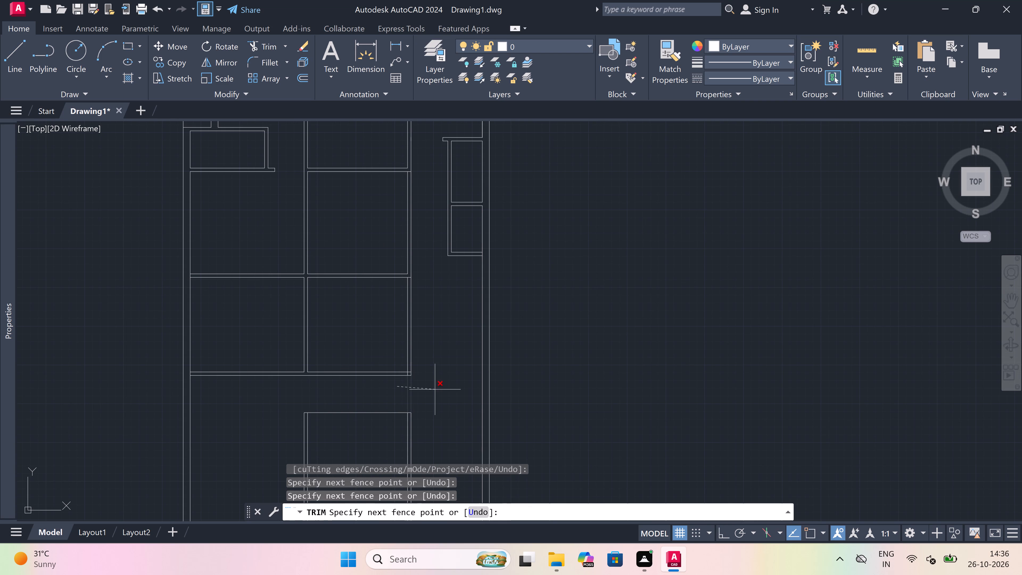
pyautogui.click(436, 388)
# Trim the overlapping inner lines at the corner where the right-hand room wall meets the lower partition.
pyautogui.scroll(3, 411, 371)
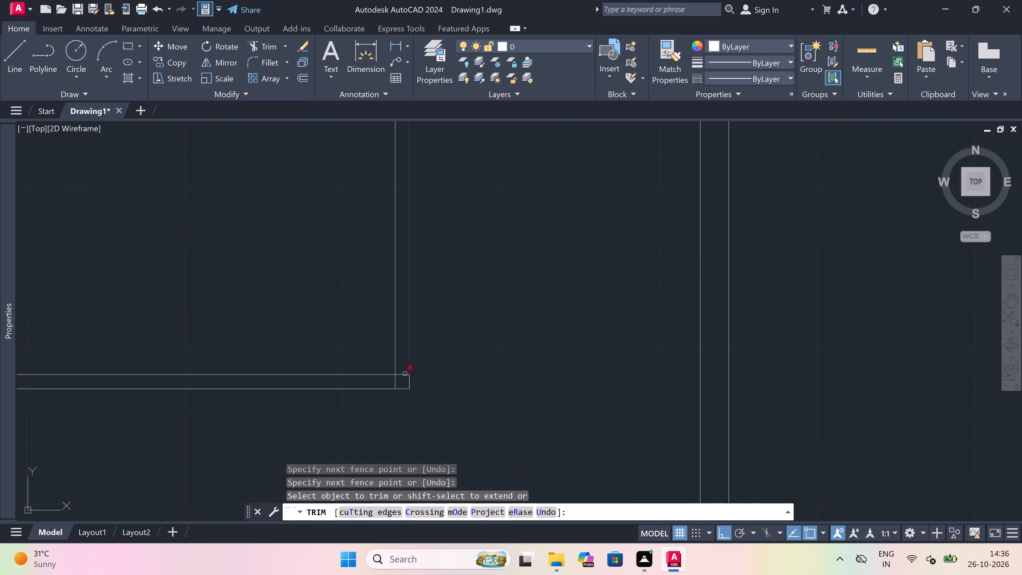
pyautogui.scroll(2, 400, 381)
pyautogui.click(389, 387)
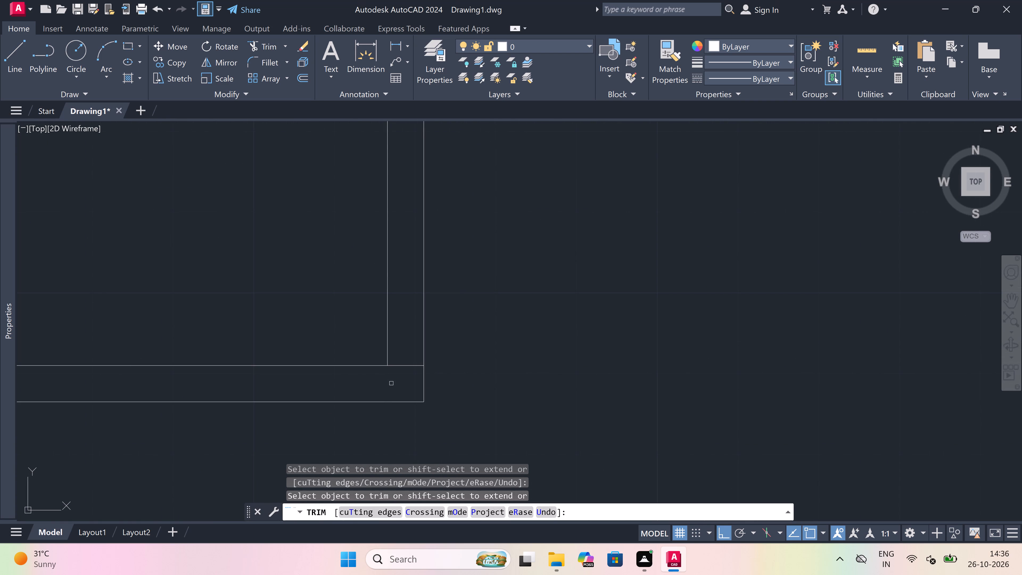
pyautogui.click(401, 366)
pyautogui.press('Escape')
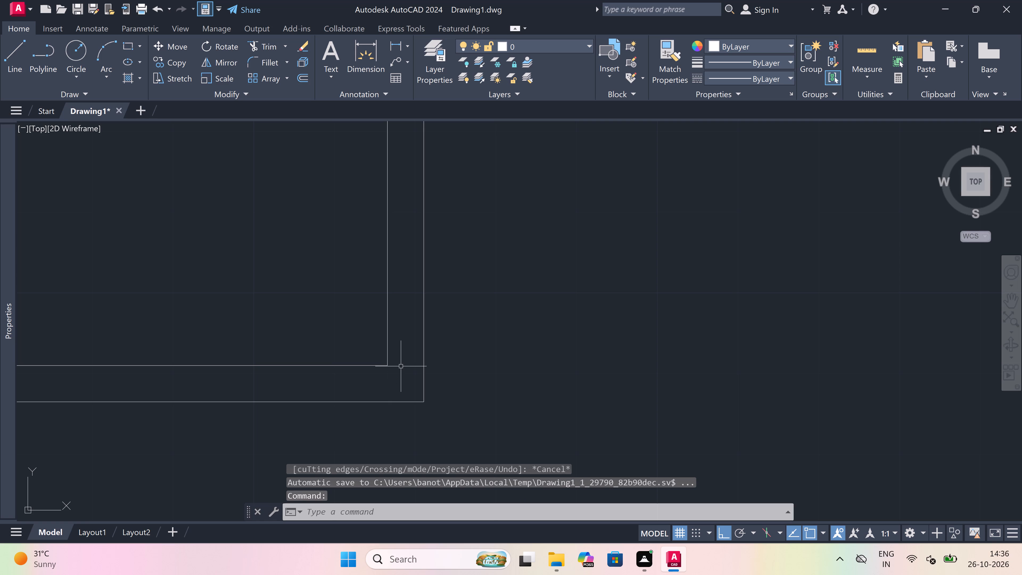
# Extend both lines of the lower 4.5" partition rightward to the inner face of the right outer wall.
pyautogui.scroll(-1, 414, 358)
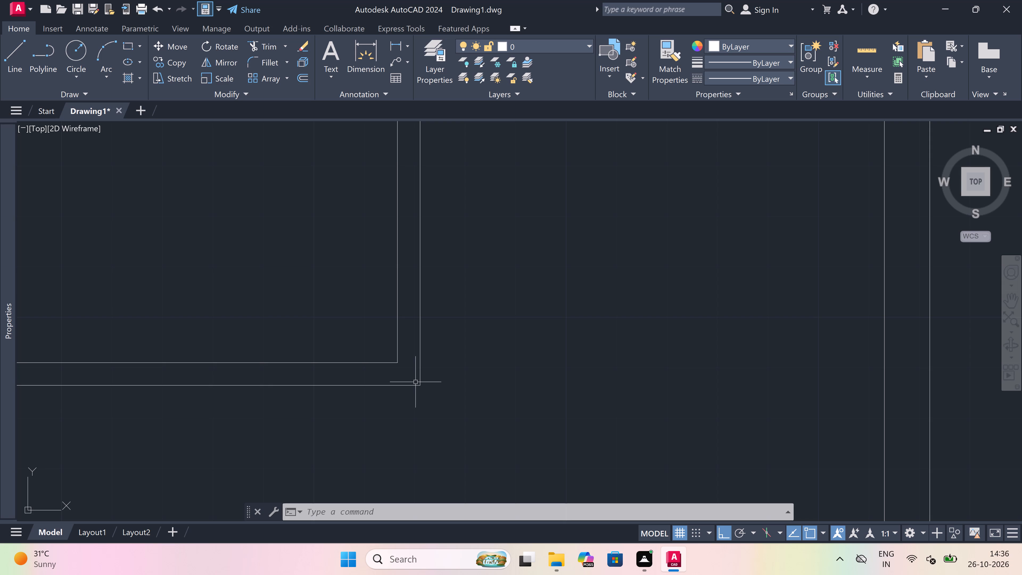
pyautogui.scroll(3, 418, 382)
pyautogui.scroll(-5, 418, 380)
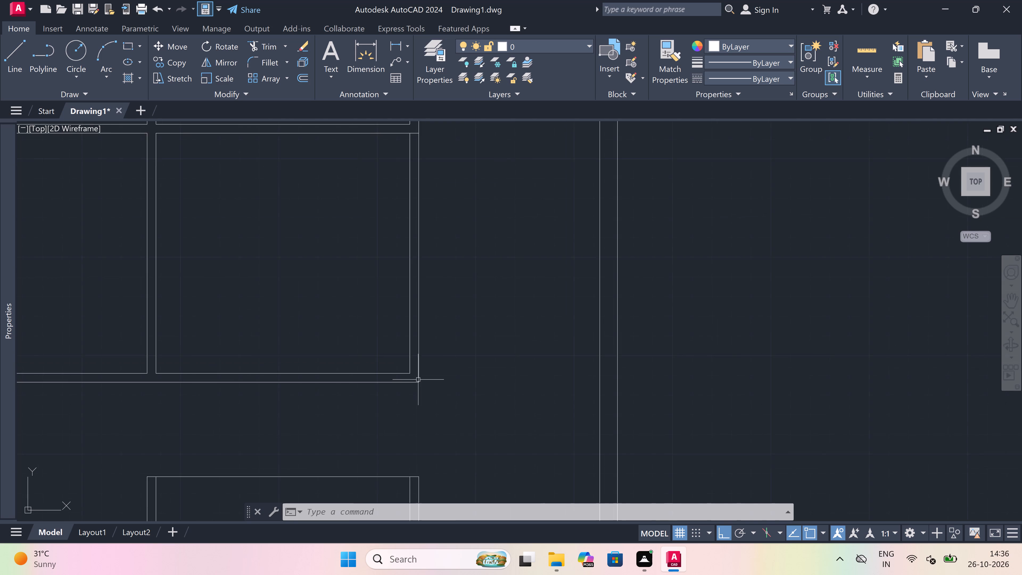
pyautogui.scroll(-3, 419, 377)
pyautogui.scroll(3, 406, 388)
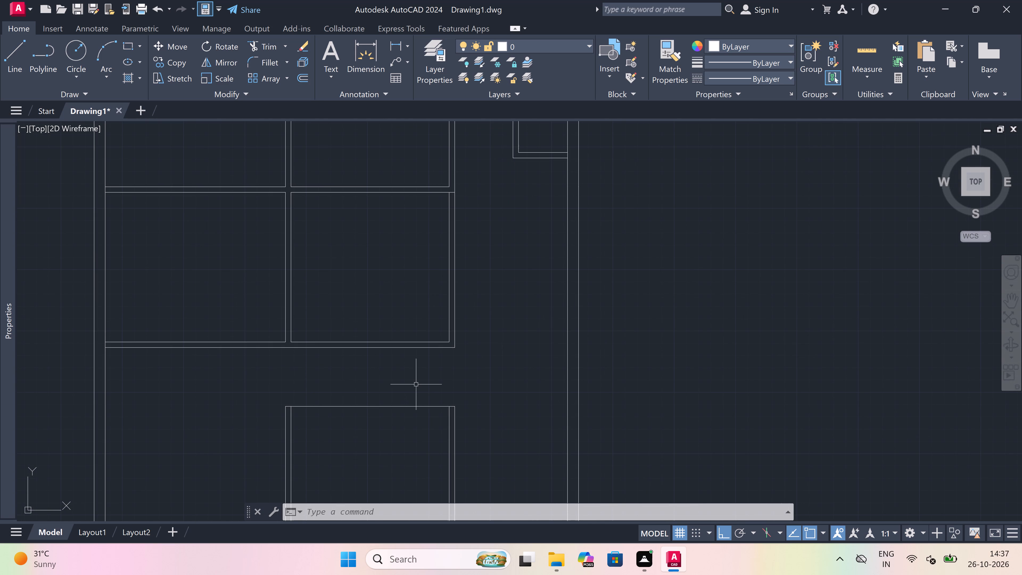
pyautogui.write('ex')
pyautogui.press('space')
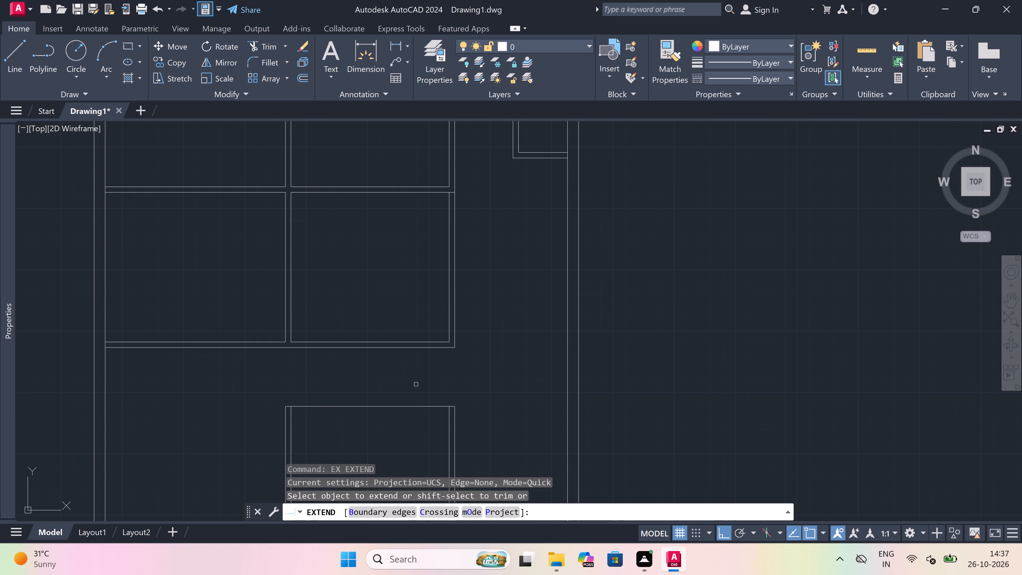
pyautogui.click(403, 320)
pyautogui.click(403, 374)
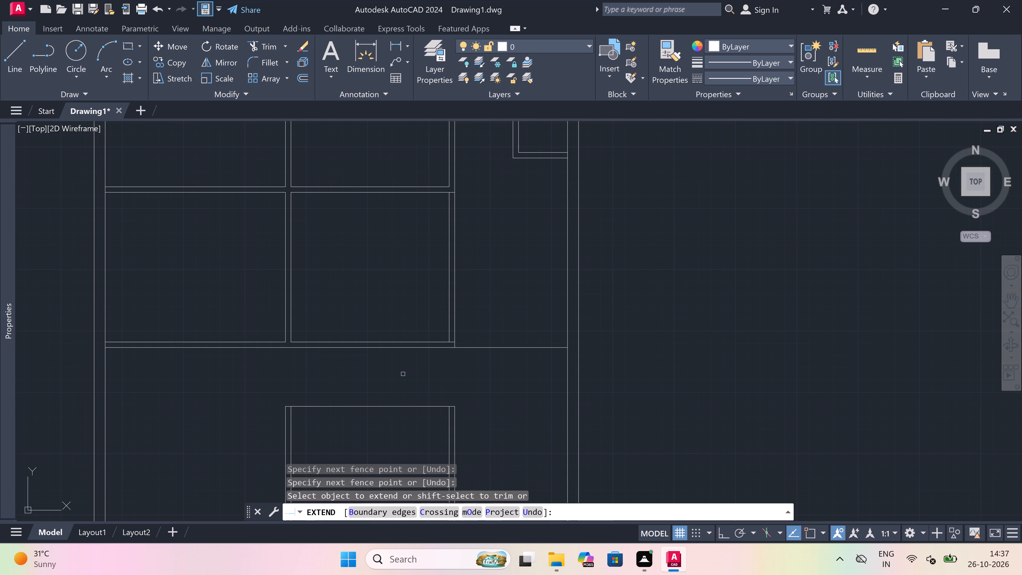
pyautogui.click(411, 339)
pyautogui.click(414, 343)
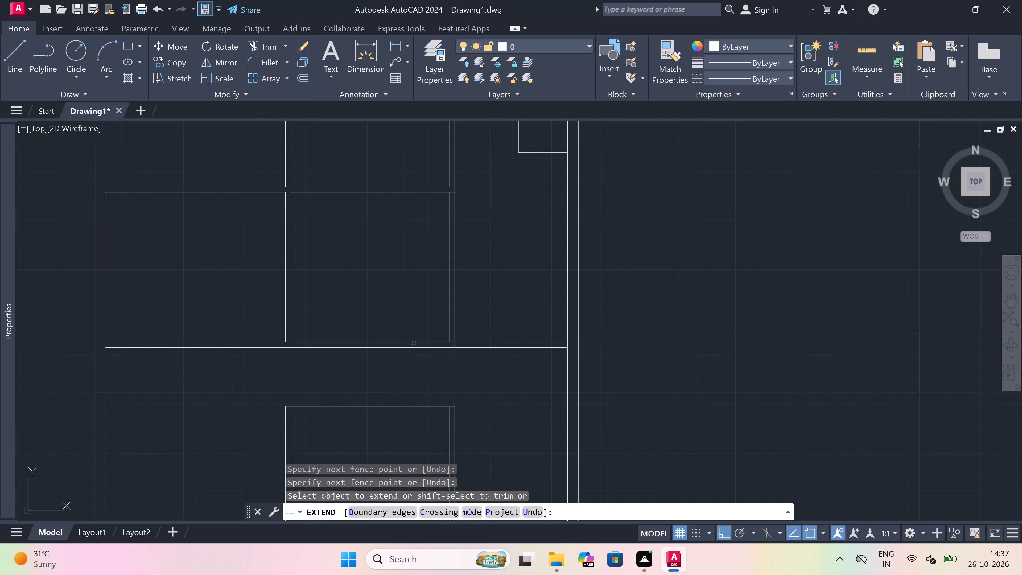
pyautogui.press('Escape')
# Trim the lines crossing inside the T-junction of the right-hand room wall and the extended lower partition.
pyautogui.write('tr')
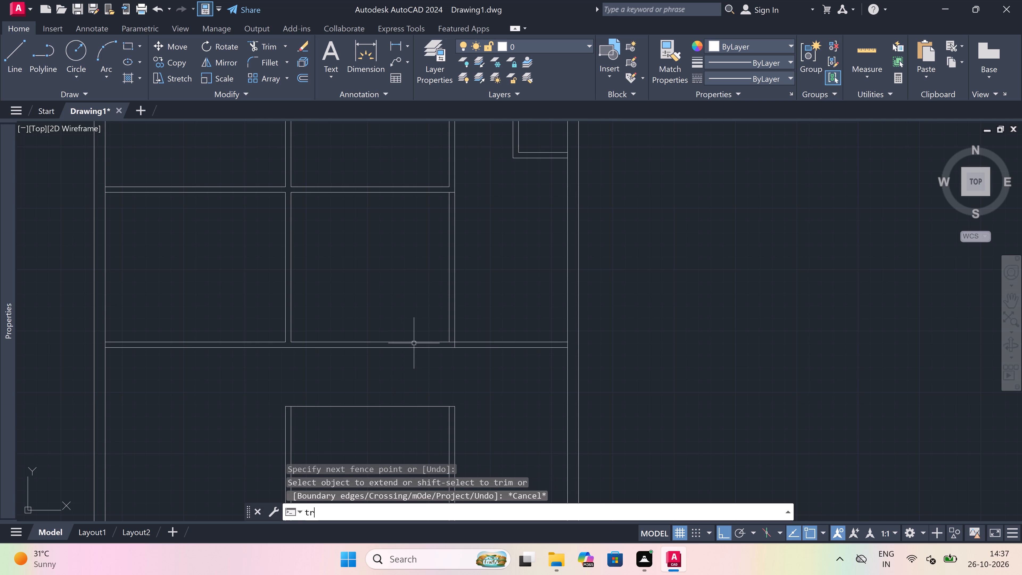
pyautogui.press('space')
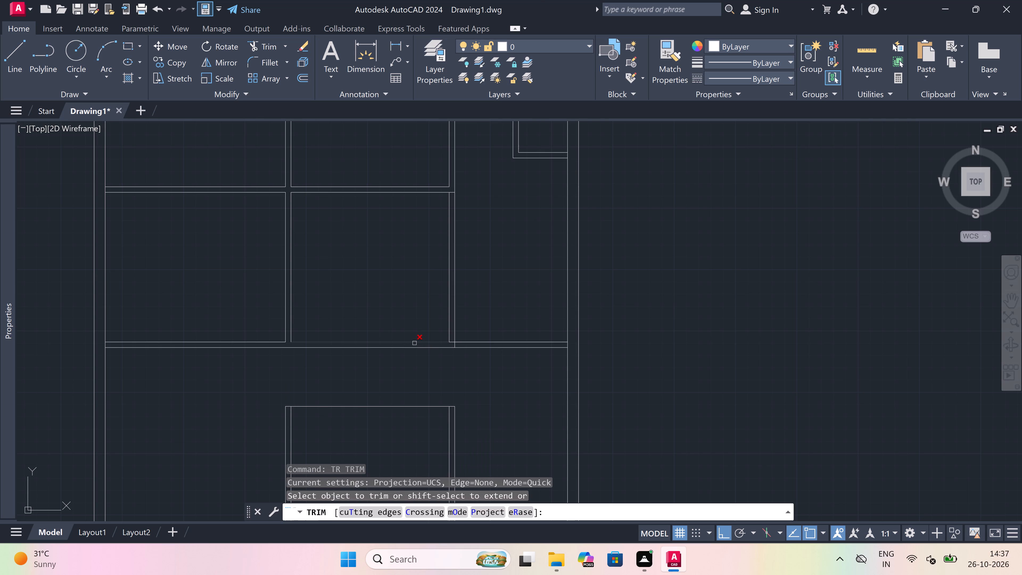
pyautogui.scroll(1, 440, 343)
pyautogui.scroll(1, 463, 350)
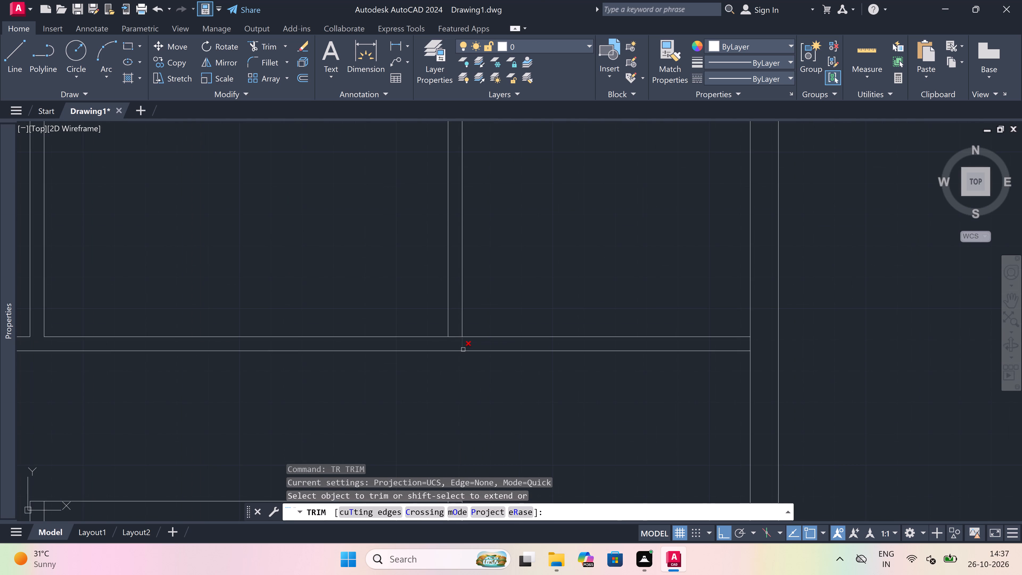
pyautogui.scroll(1, 458, 340)
pyautogui.click(456, 335)
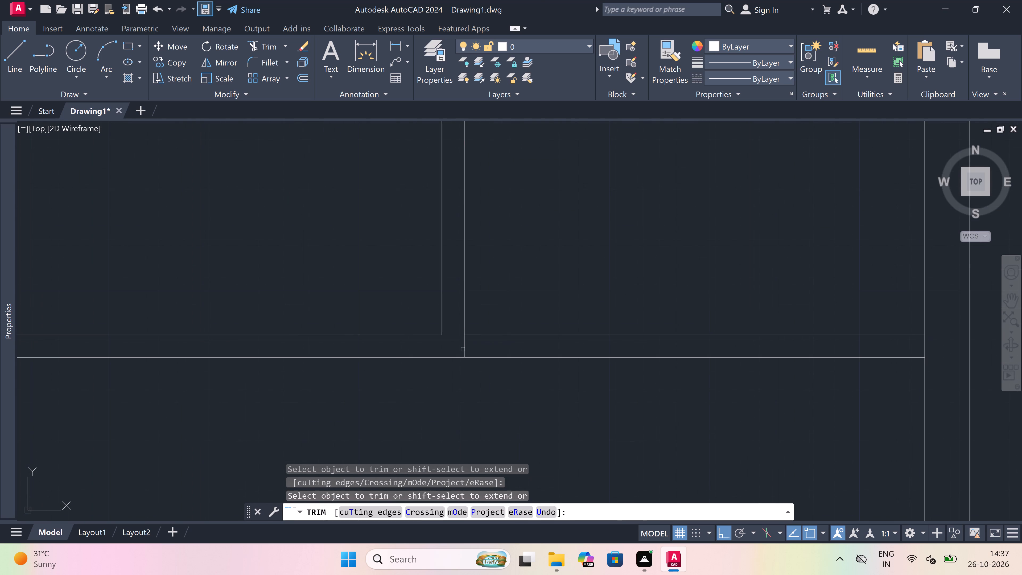
pyautogui.click(464, 348)
pyautogui.press('Escape')
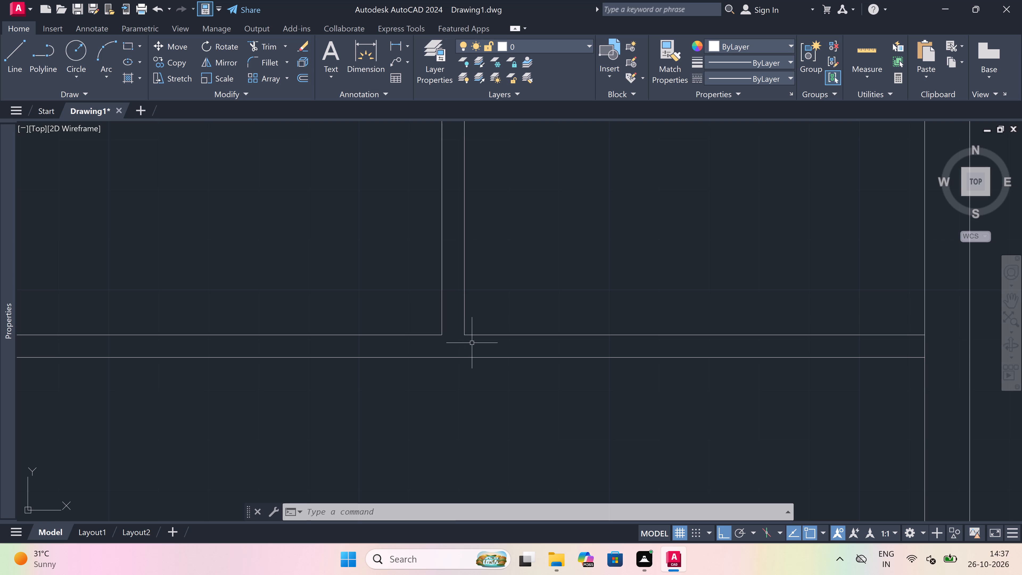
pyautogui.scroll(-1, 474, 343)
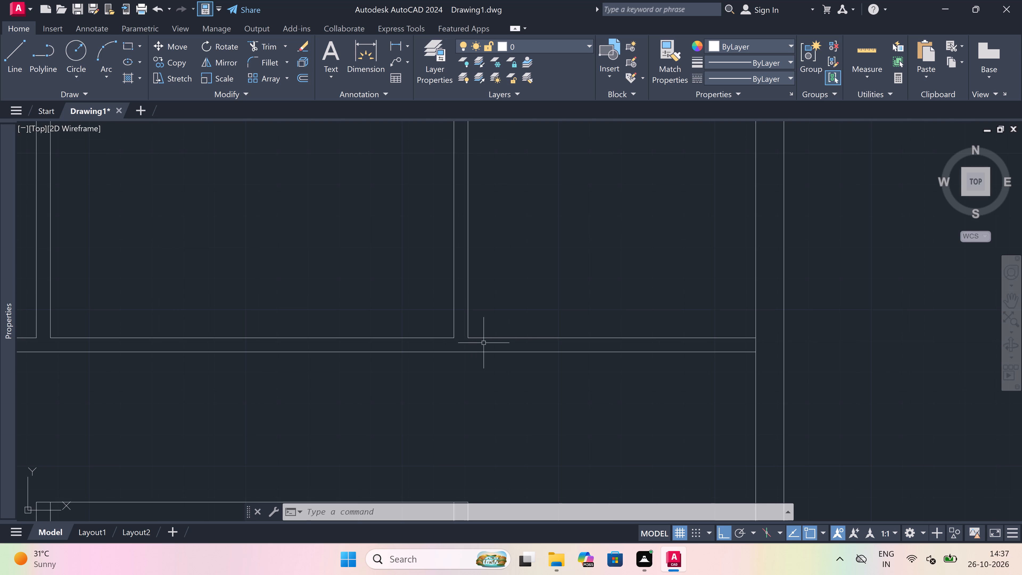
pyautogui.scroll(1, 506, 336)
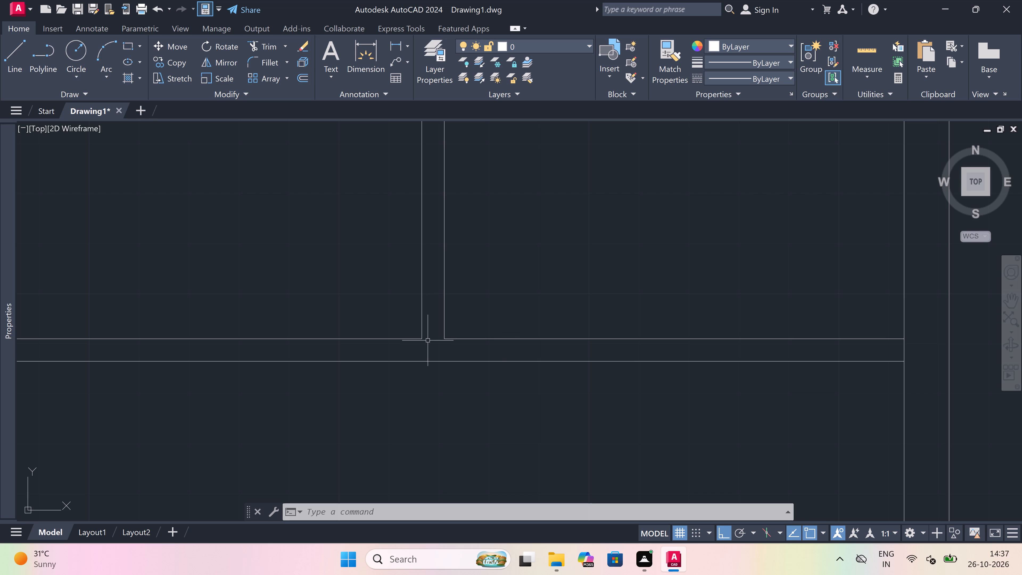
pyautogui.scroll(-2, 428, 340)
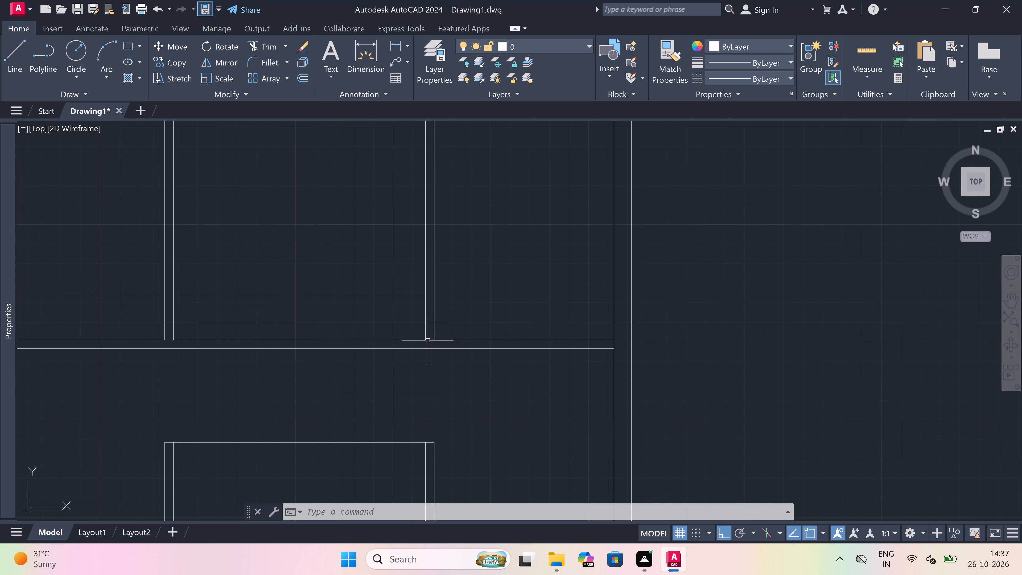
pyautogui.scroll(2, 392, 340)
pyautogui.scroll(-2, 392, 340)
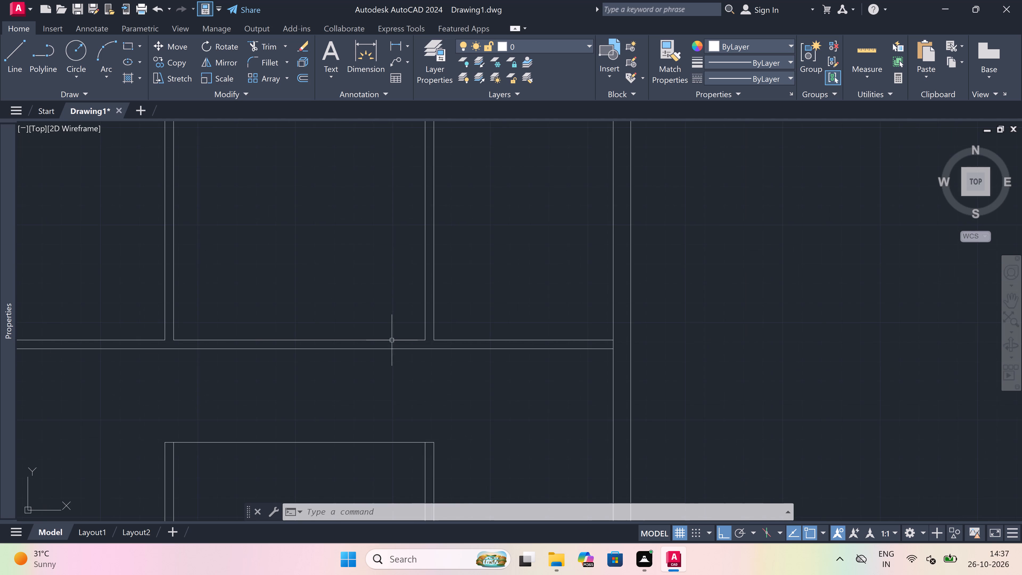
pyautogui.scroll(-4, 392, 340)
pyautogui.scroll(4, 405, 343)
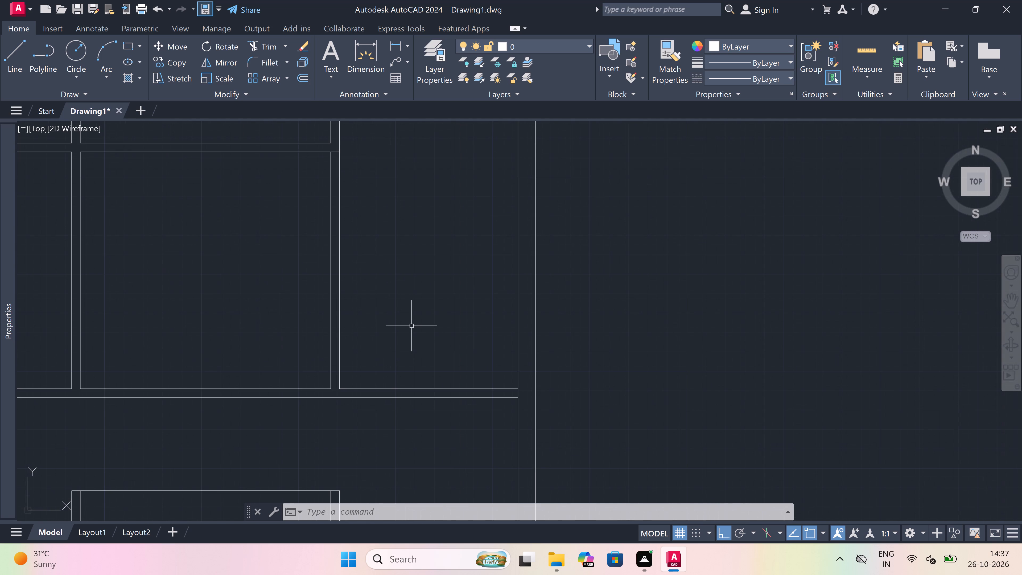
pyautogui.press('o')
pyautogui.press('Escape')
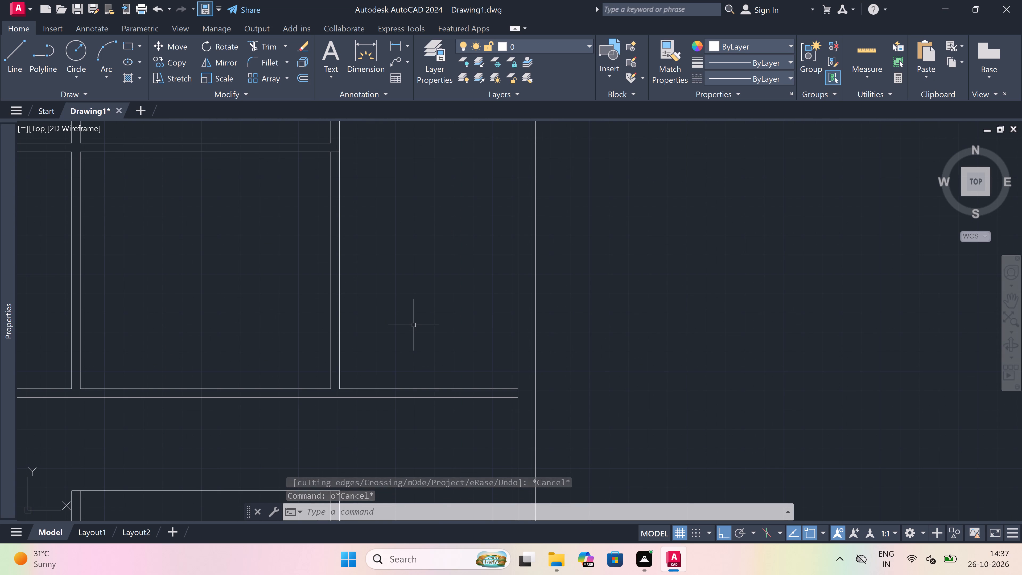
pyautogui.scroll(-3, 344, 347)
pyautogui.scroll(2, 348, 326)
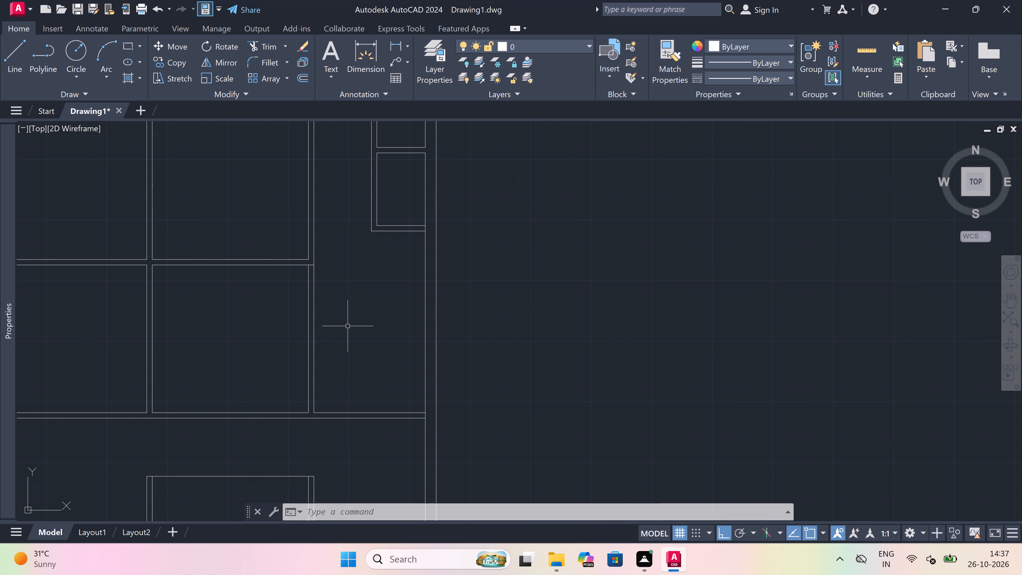
# Draw the enclosure's inner outline from the right-hand room wall's corner with the lower partition: 5'2" up, 4' right, then down to the partition.
pyautogui.write('l')
pyautogui.press('space')
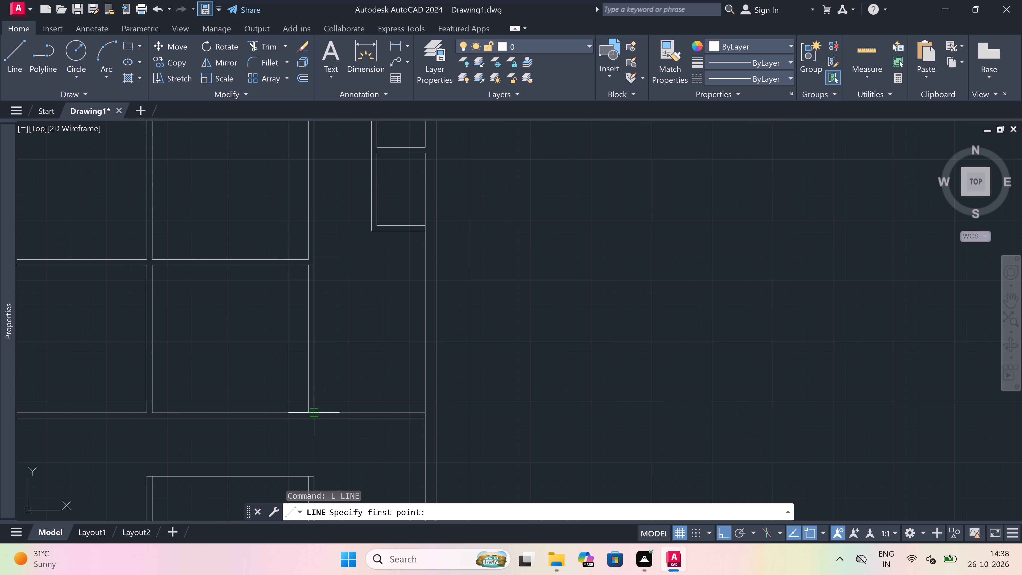
pyautogui.moveTo(314, 416); pyautogui.dragTo(318, 393)
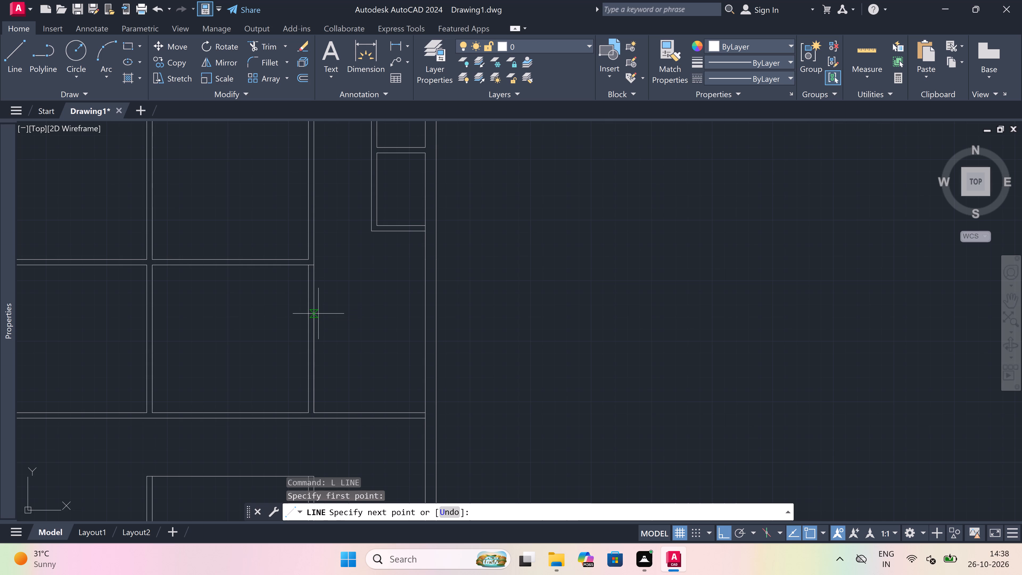
pyautogui.scroll(2, 316, 415)
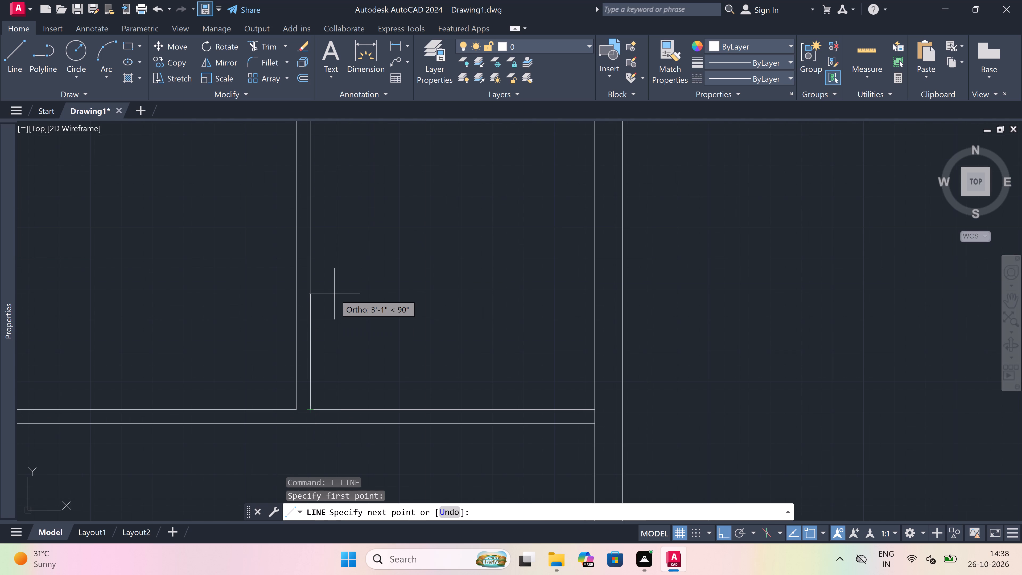
pyautogui.scroll(1, 334, 294)
pyautogui.scroll(-1, 334, 294)
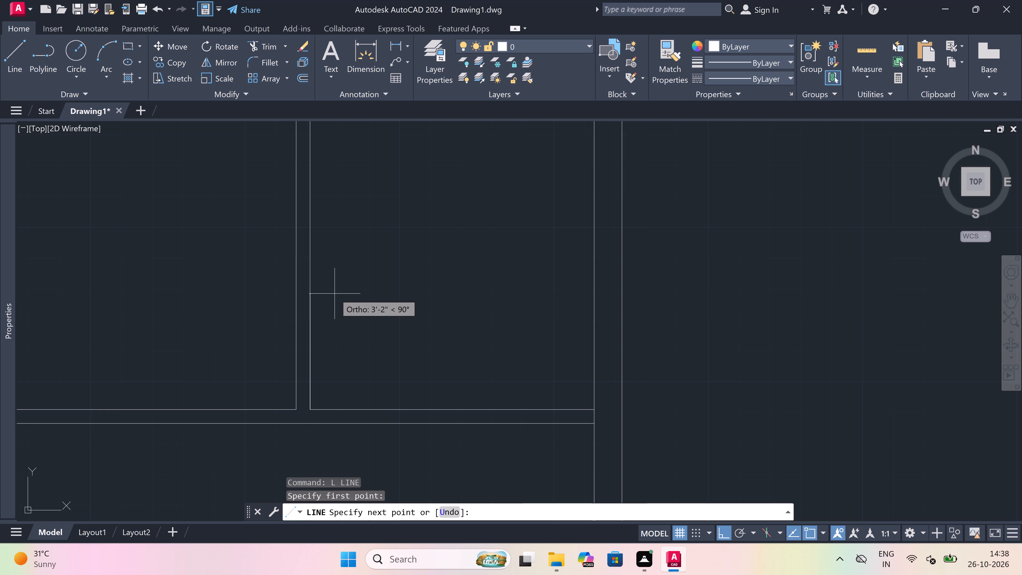
pyautogui.scroll(-2, 335, 293)
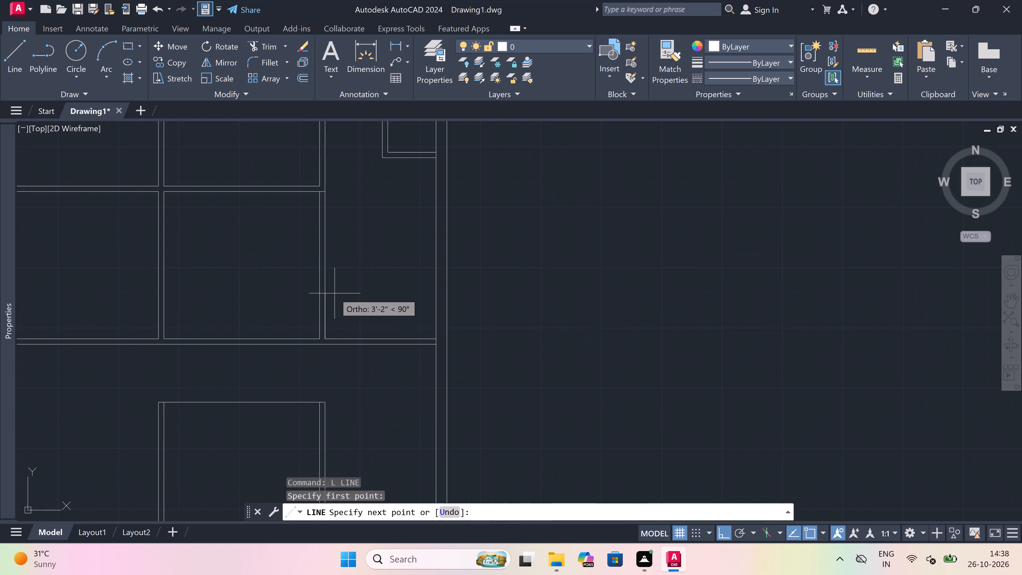
pyautogui.scroll(1, 335, 293)
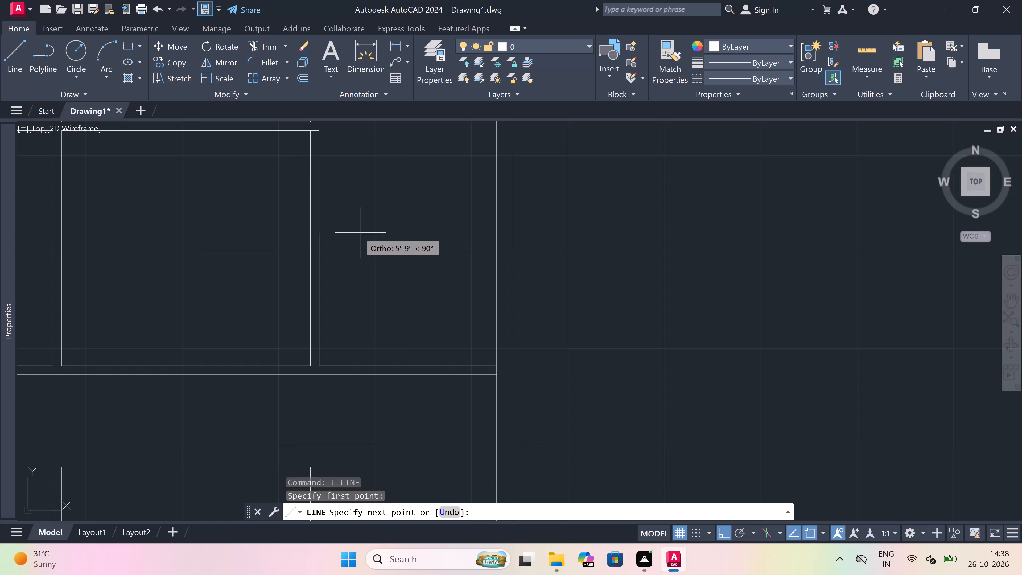
pyautogui.write("5'2")
pyautogui.write('"')
pyautogui.press('space')
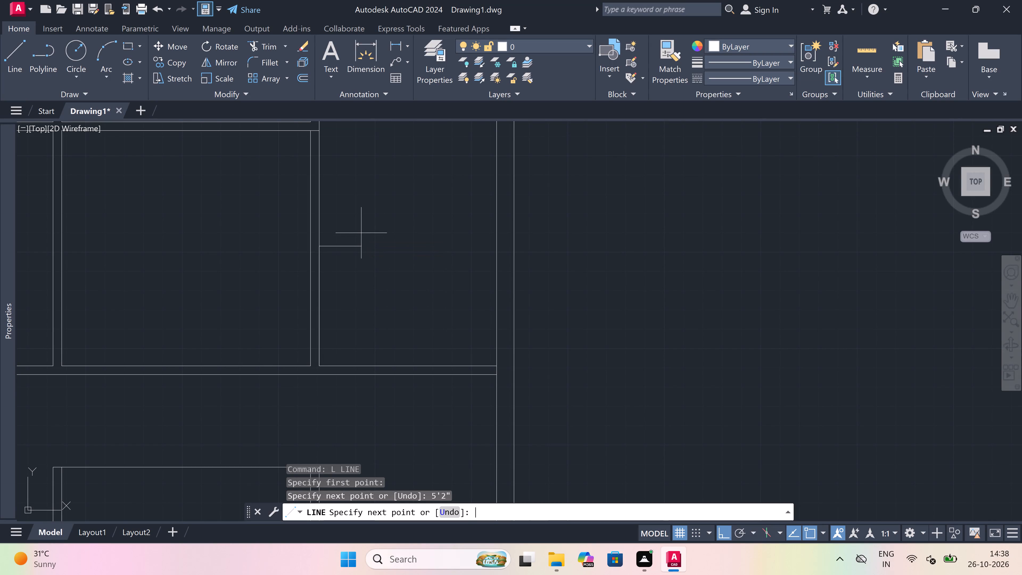
pyautogui.write("4'")
pyautogui.press('space')
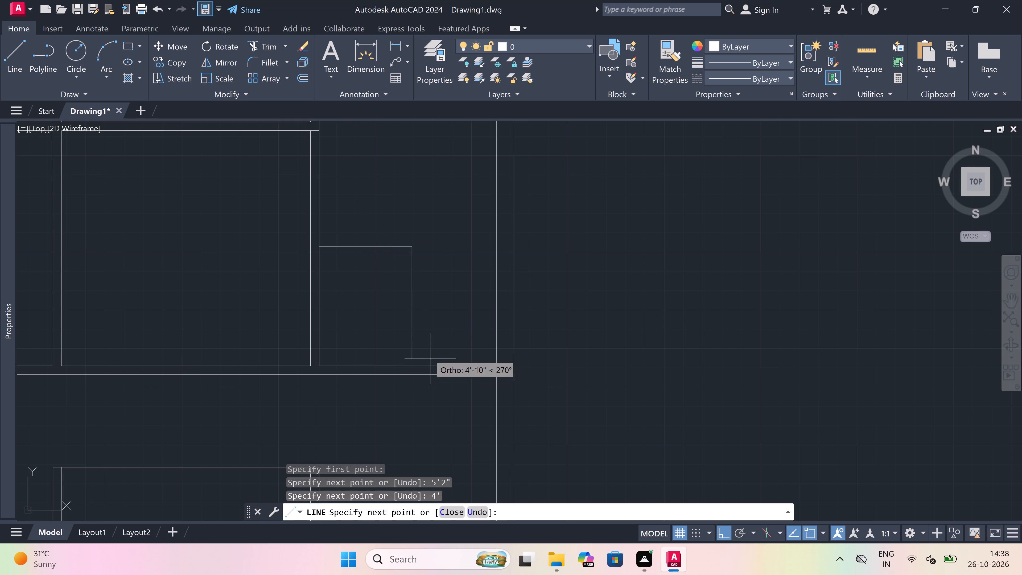
pyautogui.scroll(2, 412, 363)
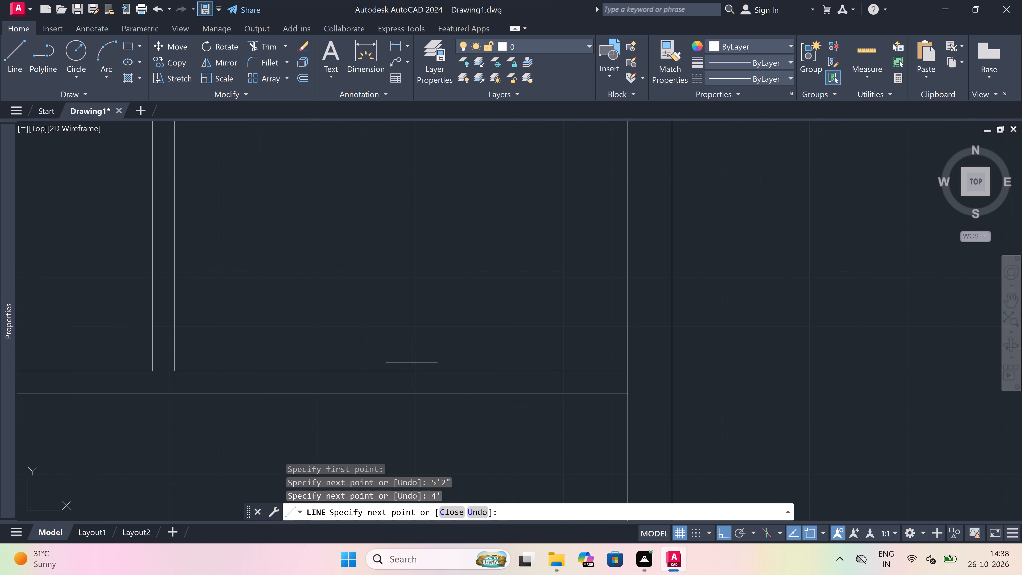
pyautogui.click(412, 369)
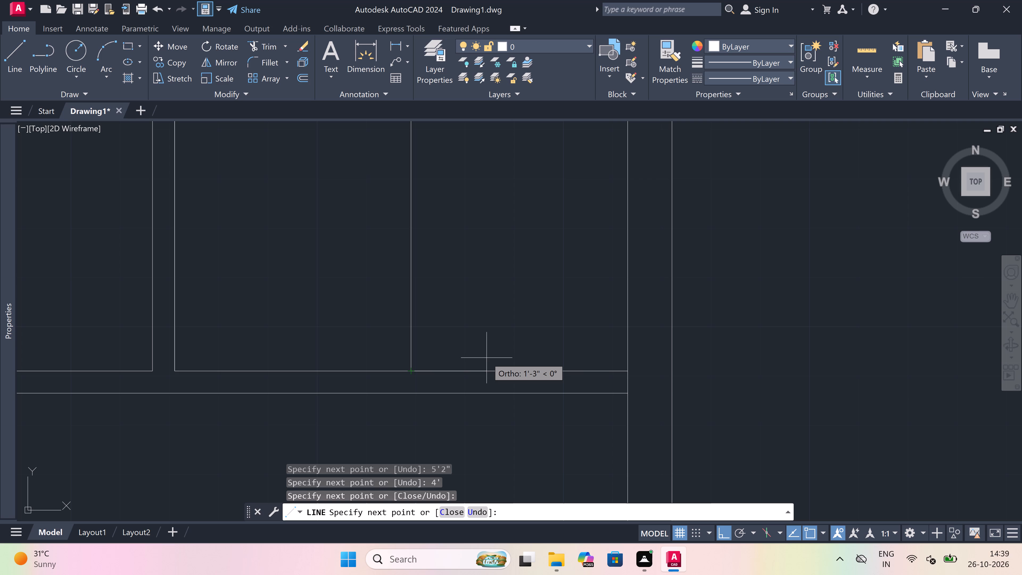
# Continue the outline 4.5" right along the partition, up level with the inner top line, 4.5" farther up, then left to the room wall.
pyautogui.press('4')
pyautogui.write('.5')
pyautogui.write('"')
pyautogui.press('space')
pyautogui.scroll(-1, 470, 333)
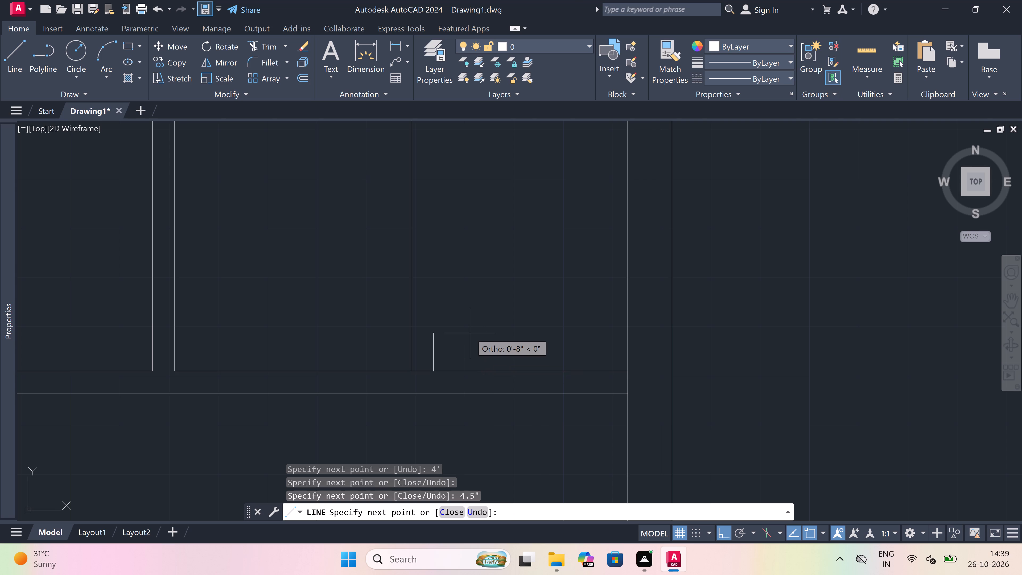
pyautogui.scroll(-2, 470, 333)
pyautogui.scroll(2, 463, 246)
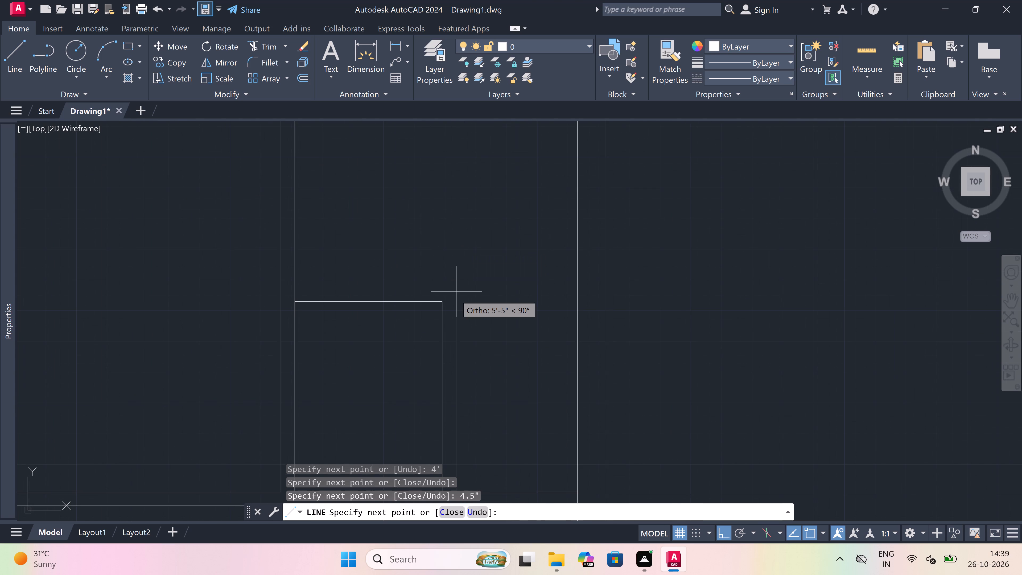
pyautogui.scroll(1, 454, 296)
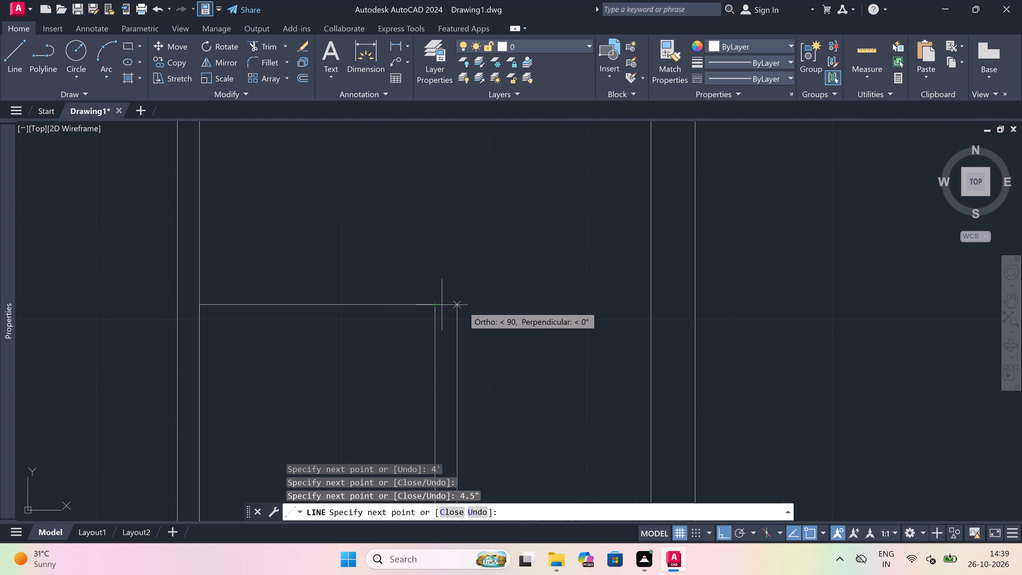
pyautogui.click(458, 301)
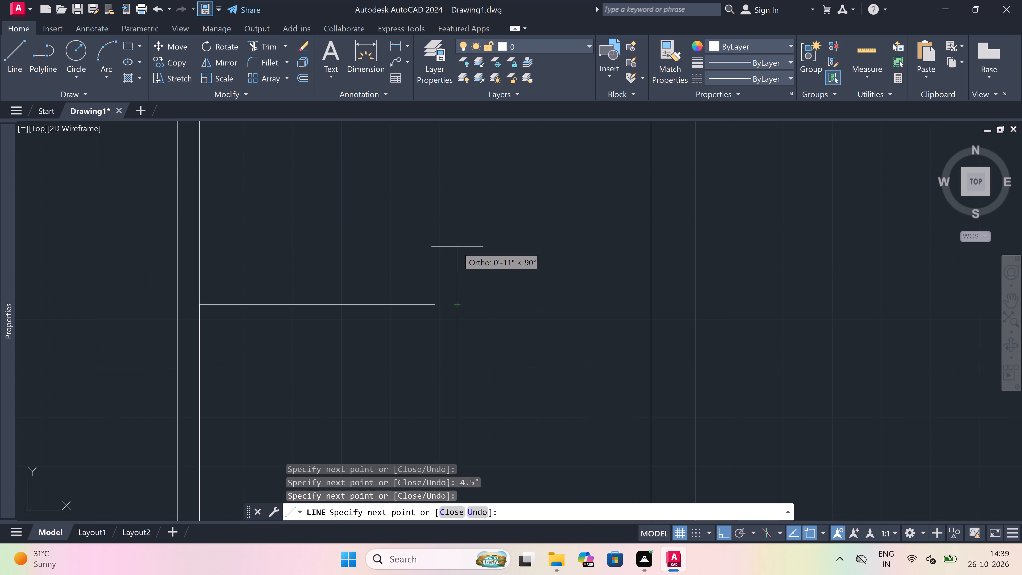
pyautogui.write('4.5')
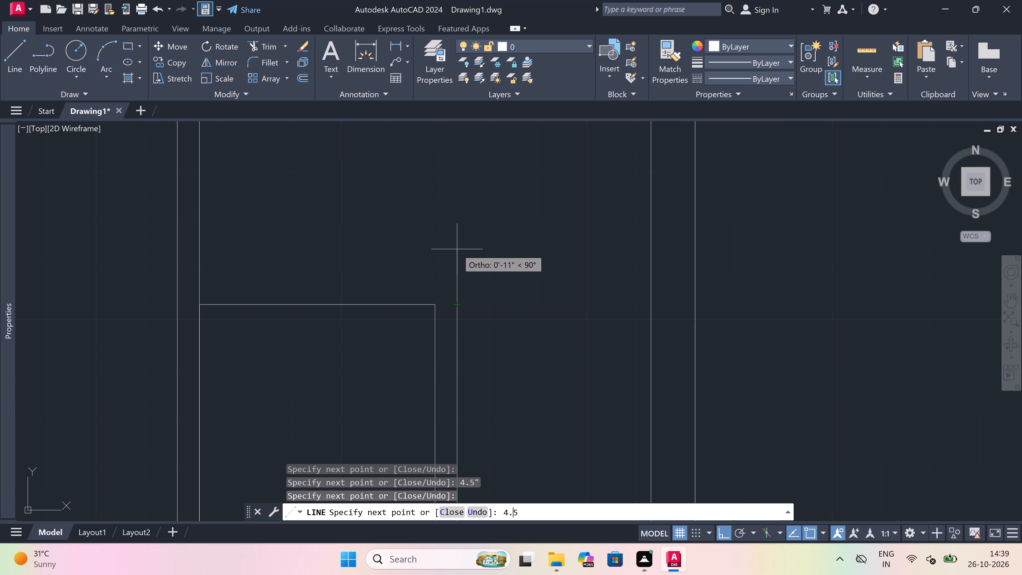
pyautogui.write('"')
pyautogui.press('space')
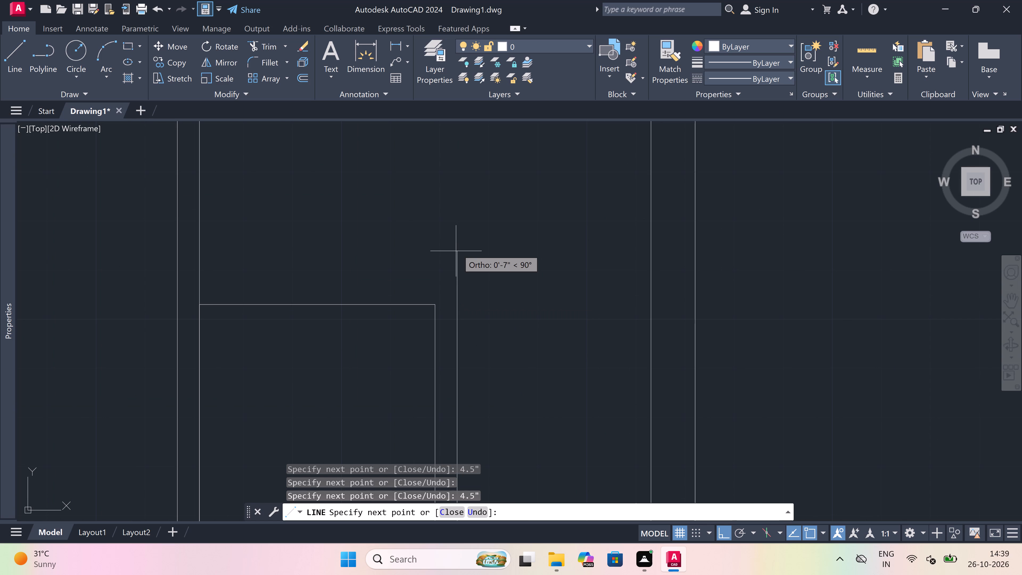
pyautogui.click(201, 280)
pyautogui.press('Escape')
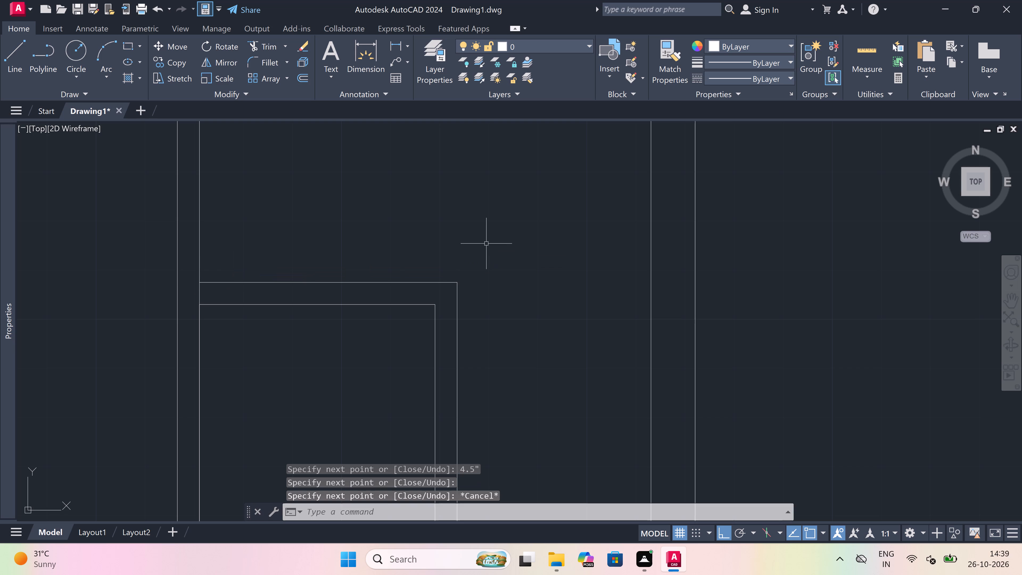
# Trim the room wall's line between the enclosure's two top lines to open the wall junction.
pyautogui.write('tr')
pyautogui.press('space')
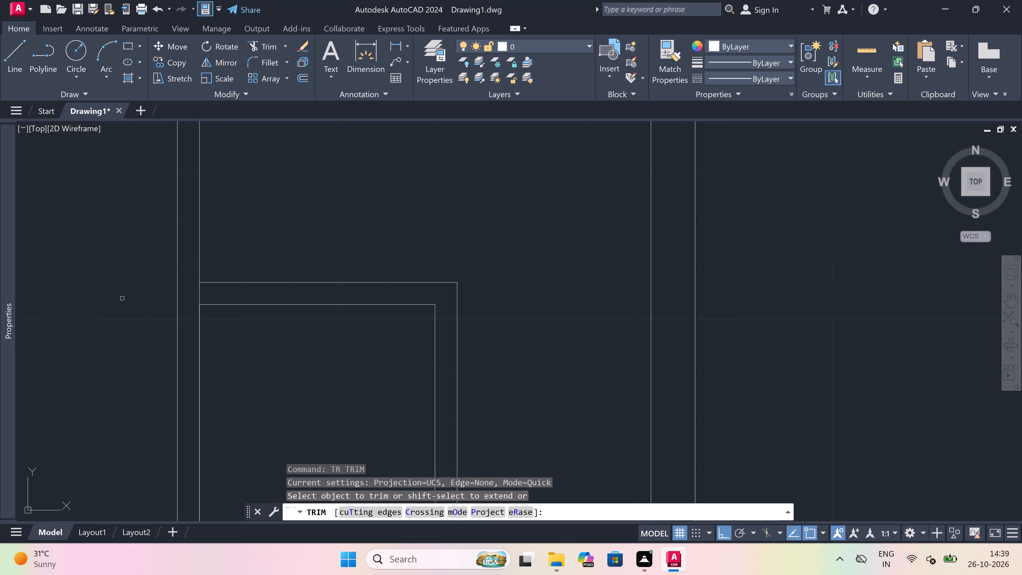
pyautogui.click(196, 291)
pyautogui.click(240, 291)
pyautogui.scroll(-4, 240, 291)
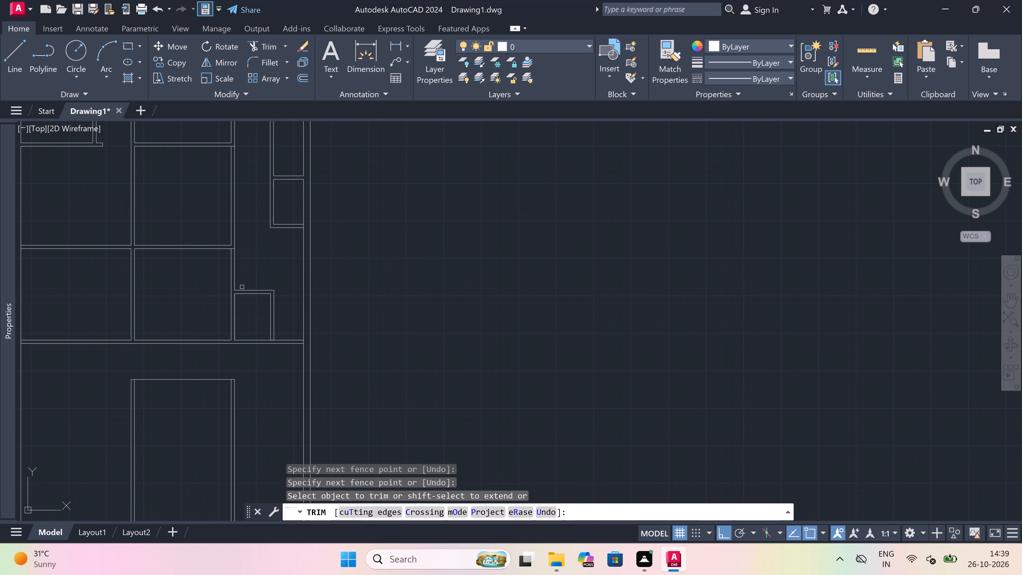
pyautogui.scroll(1, 250, 258)
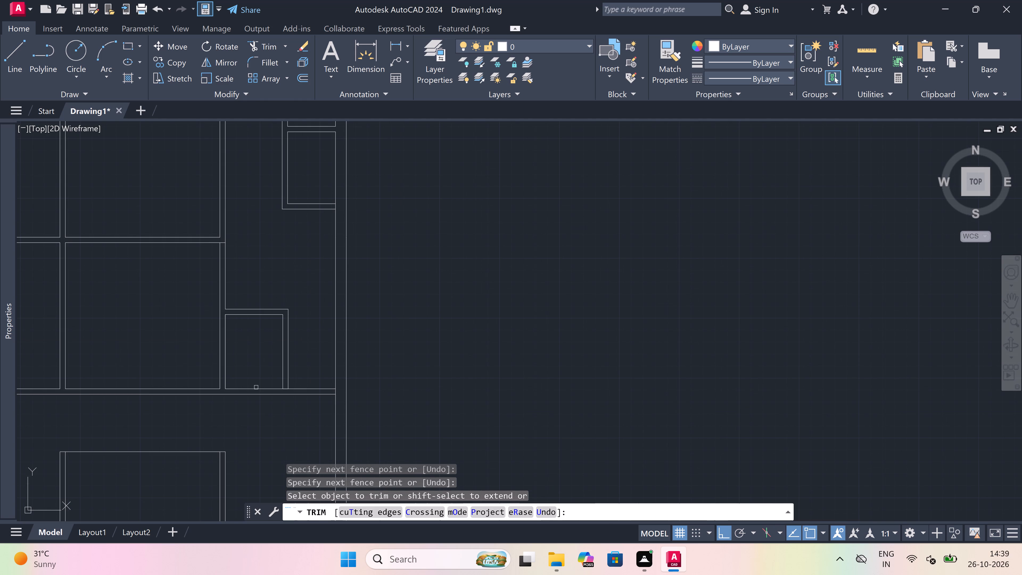
pyautogui.scroll(2, 259, 392)
pyautogui.press('Escape')
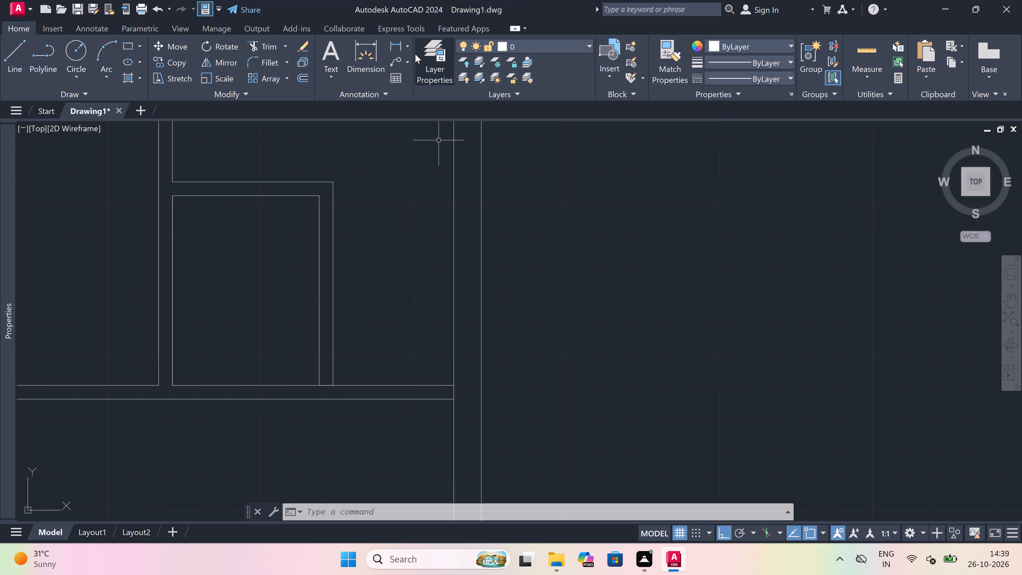
# Create a new layer named line1 and set its colour to index 21.
pyautogui.click(433, 55)
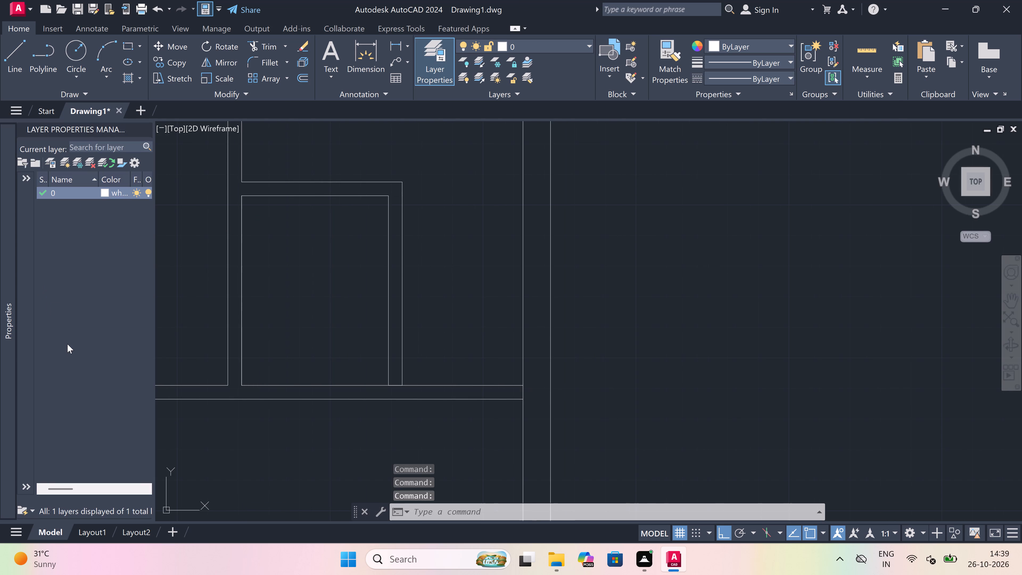
pyautogui.rightClick(70, 346)
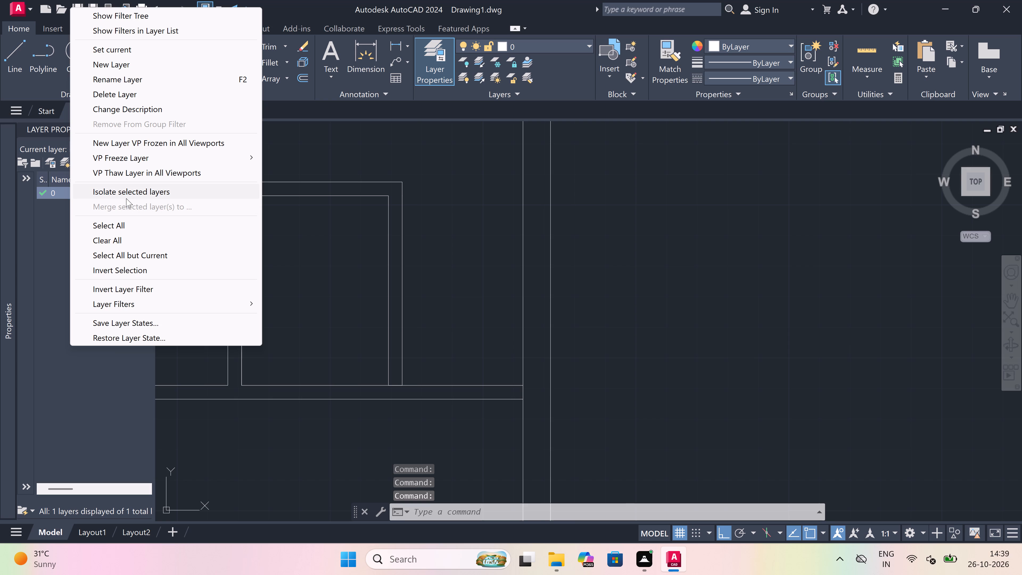
pyautogui.click(154, 67)
pyautogui.press('BackSpace')
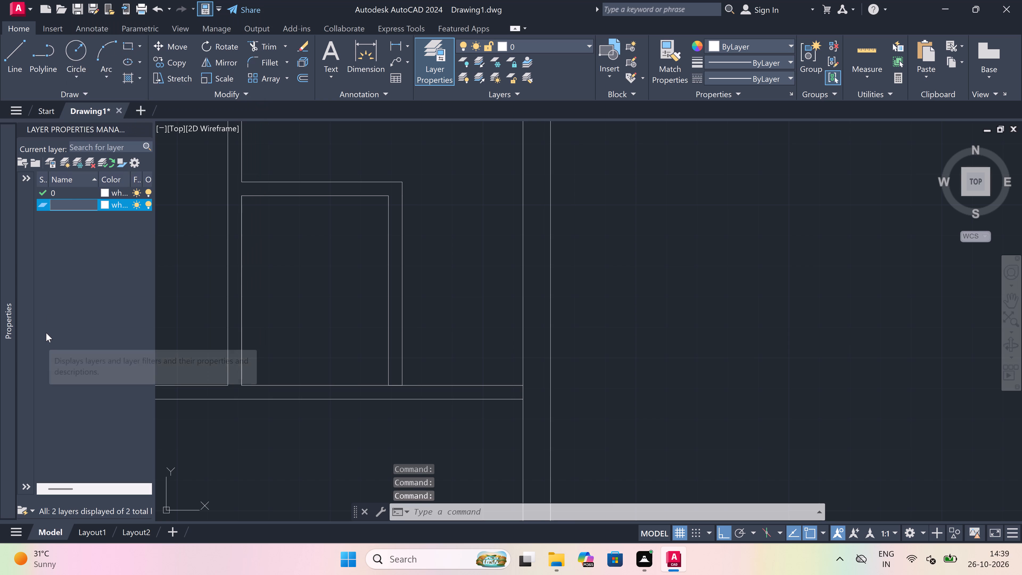
pyautogui.write('lin')
pyautogui.press('1')
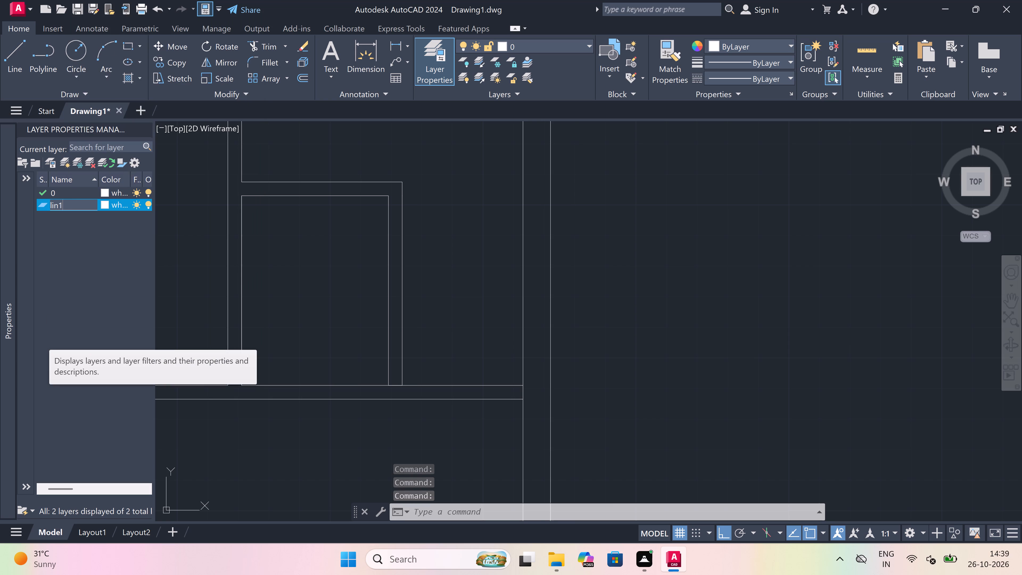
pyautogui.press('BackSpace')
pyautogui.write('e1')
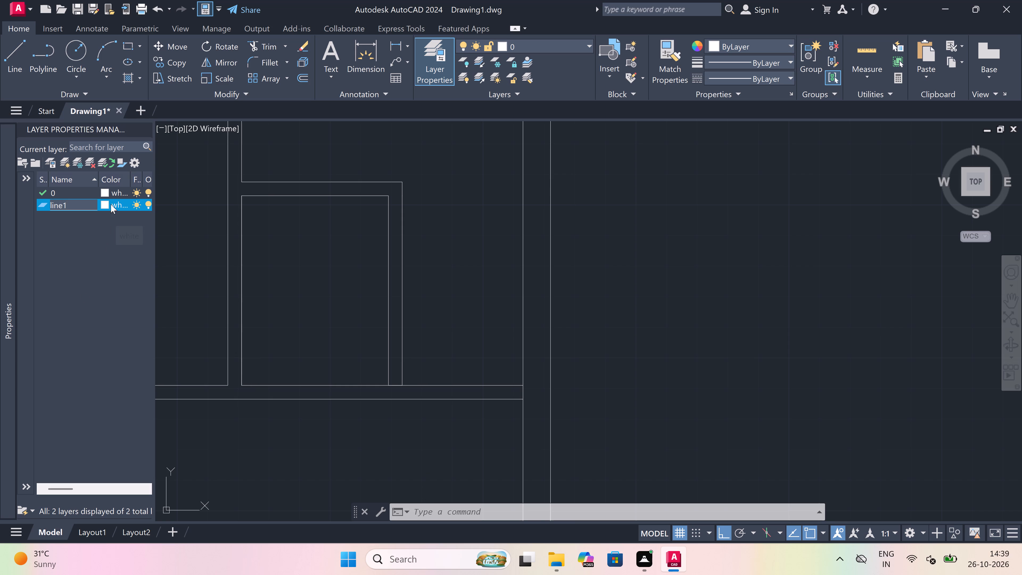
pyautogui.click(105, 201)
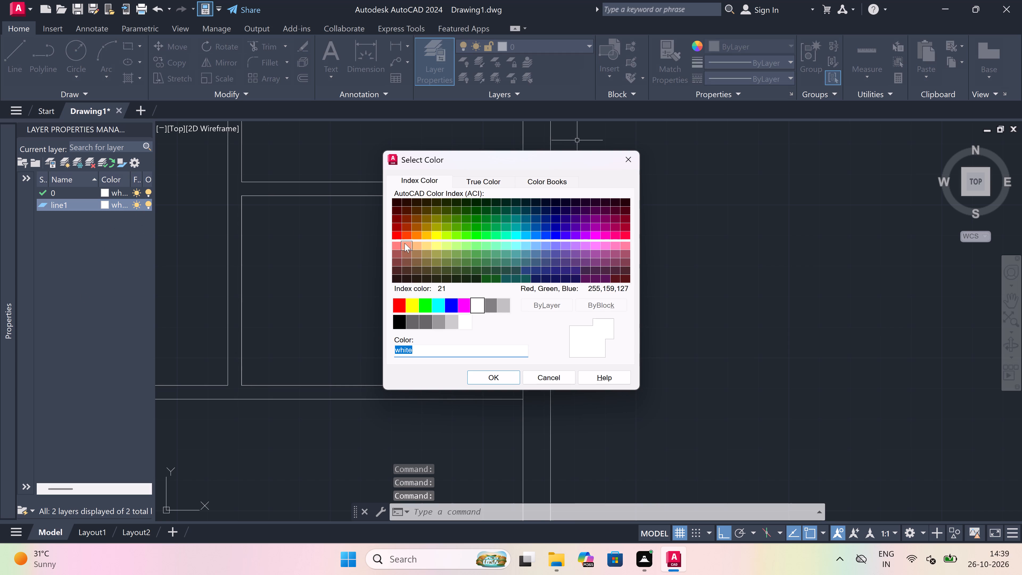
pyautogui.click(411, 244)
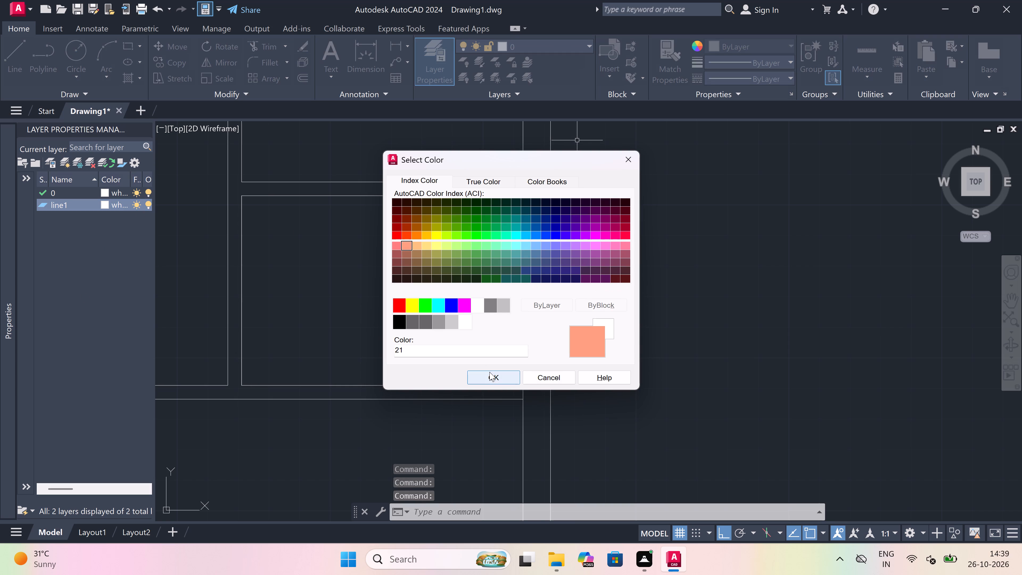
pyautogui.click(489, 371)
# Create a new layer named line2 and set its colour to index 71.
pyautogui.rightClick(37, 308)
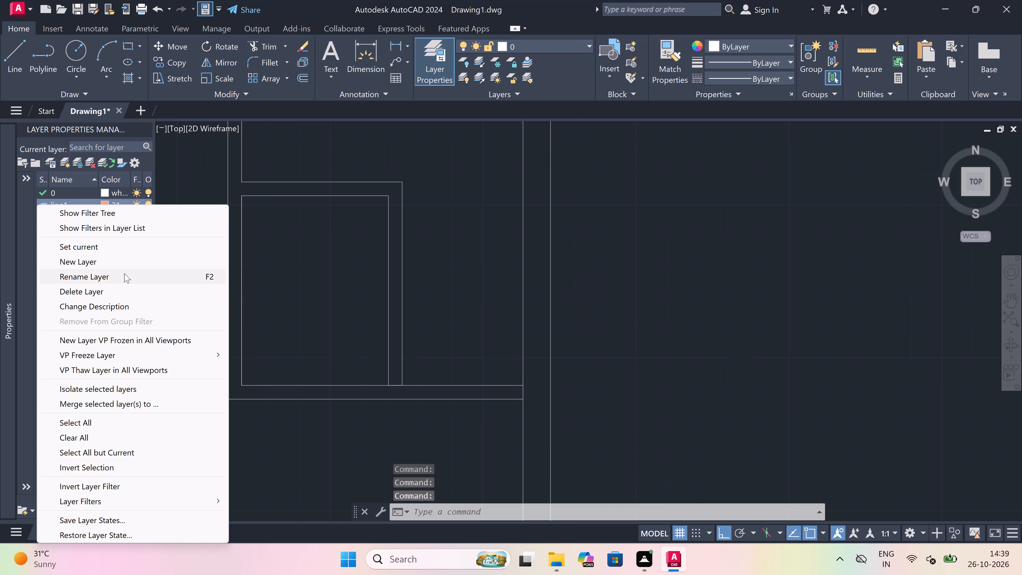
pyautogui.click(124, 268)
pyautogui.press('BackSpace')
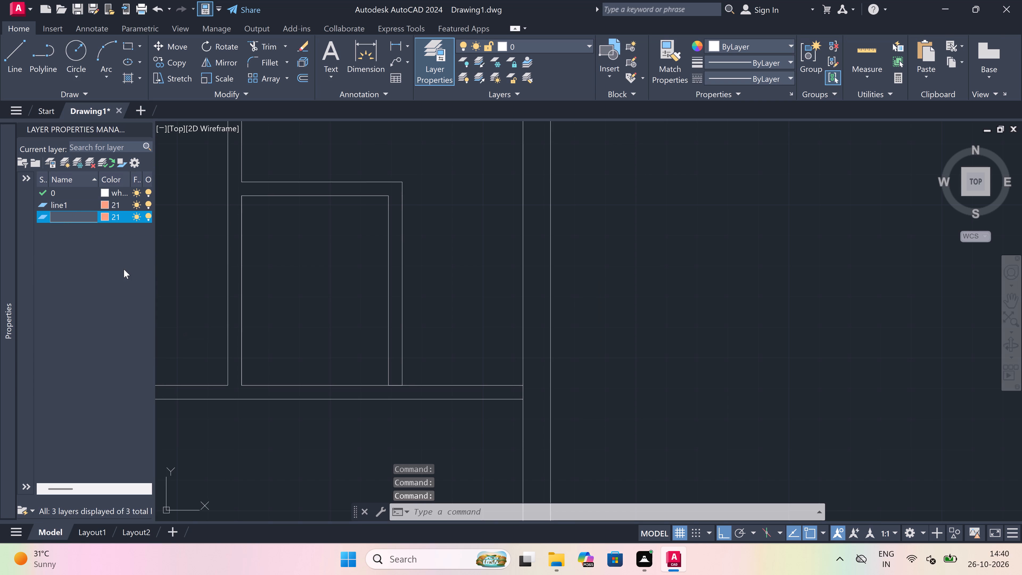
pyautogui.write('line2')
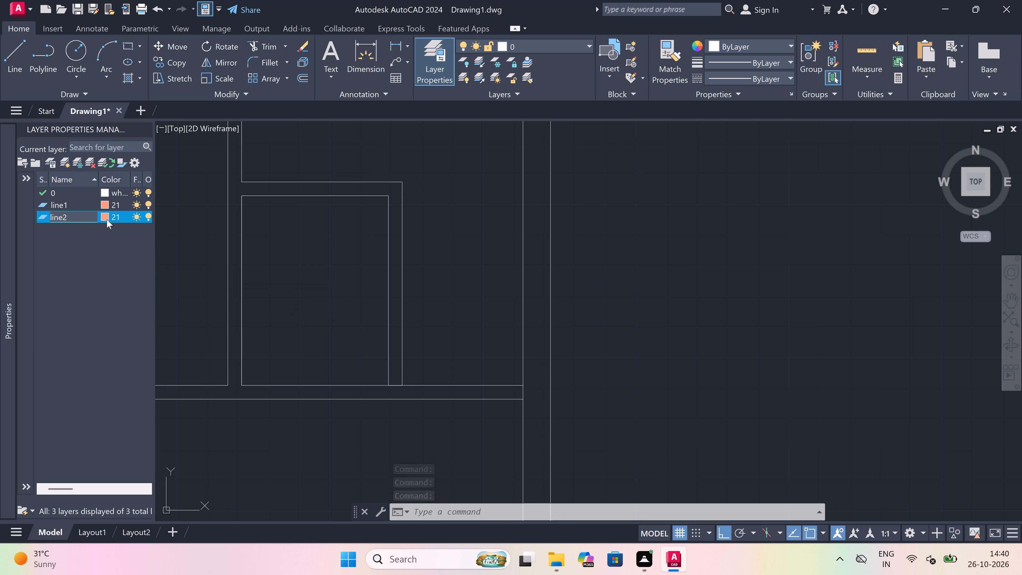
pyautogui.click(107, 219)
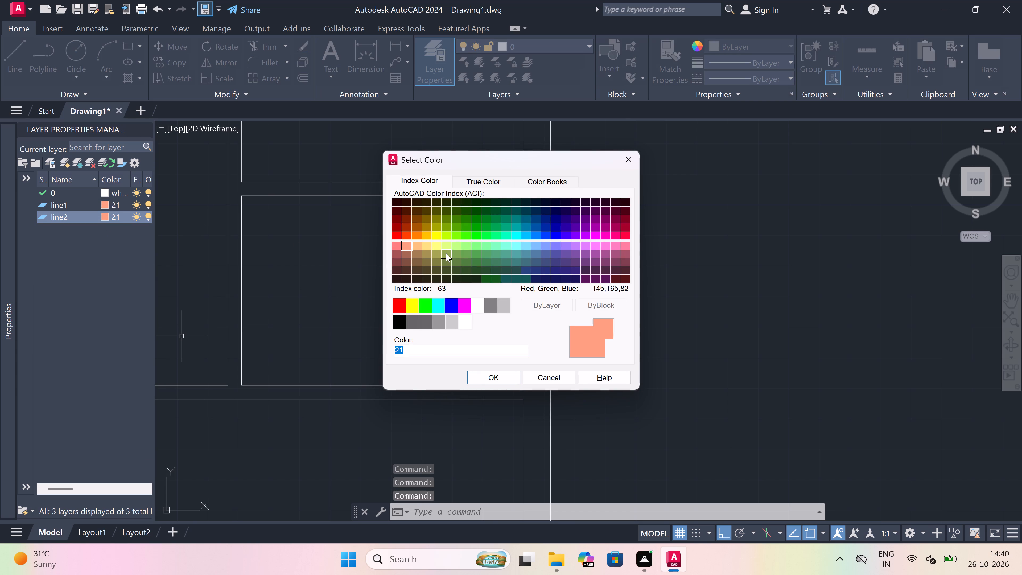
pyautogui.click(444, 246)
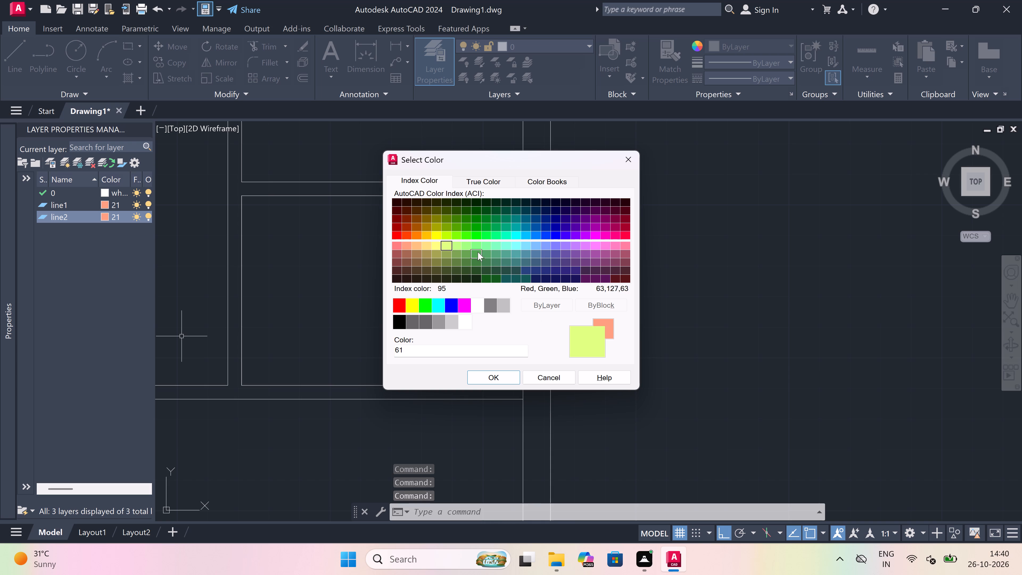
pyautogui.click(459, 241)
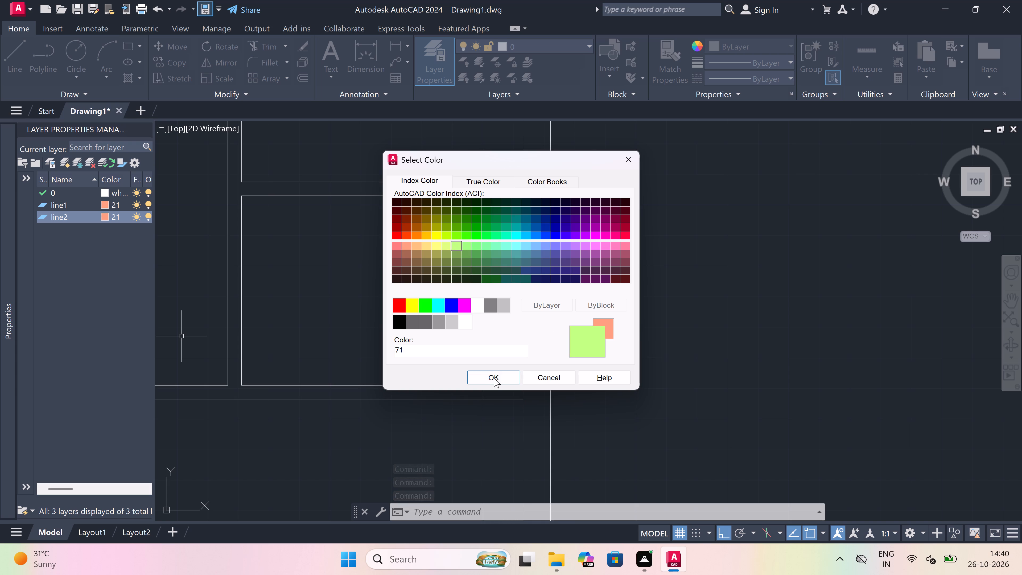
pyautogui.click(493, 381)
# Create another new layer and name it line3.
pyautogui.rightClick(43, 278)
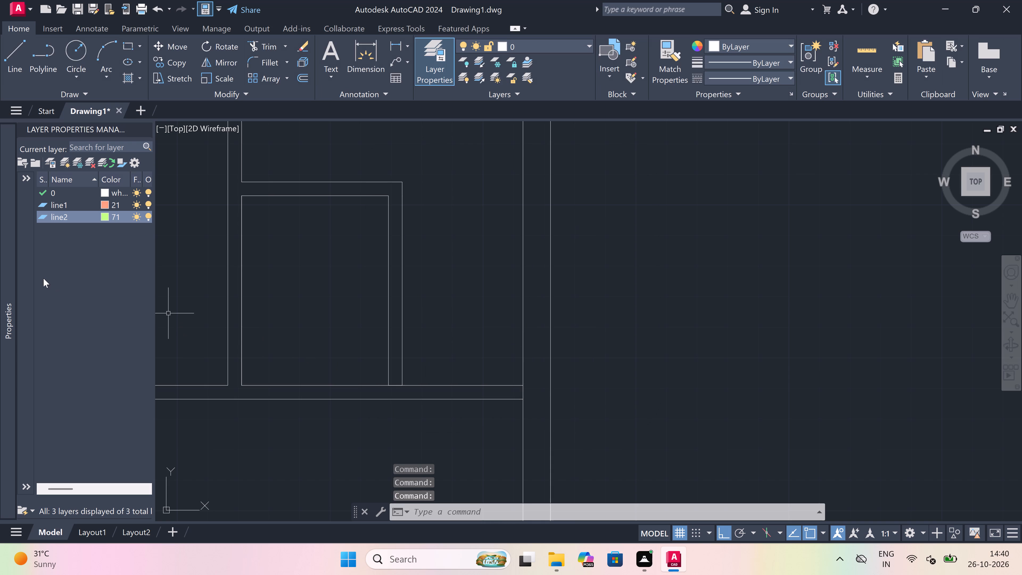
pyautogui.click(116, 259)
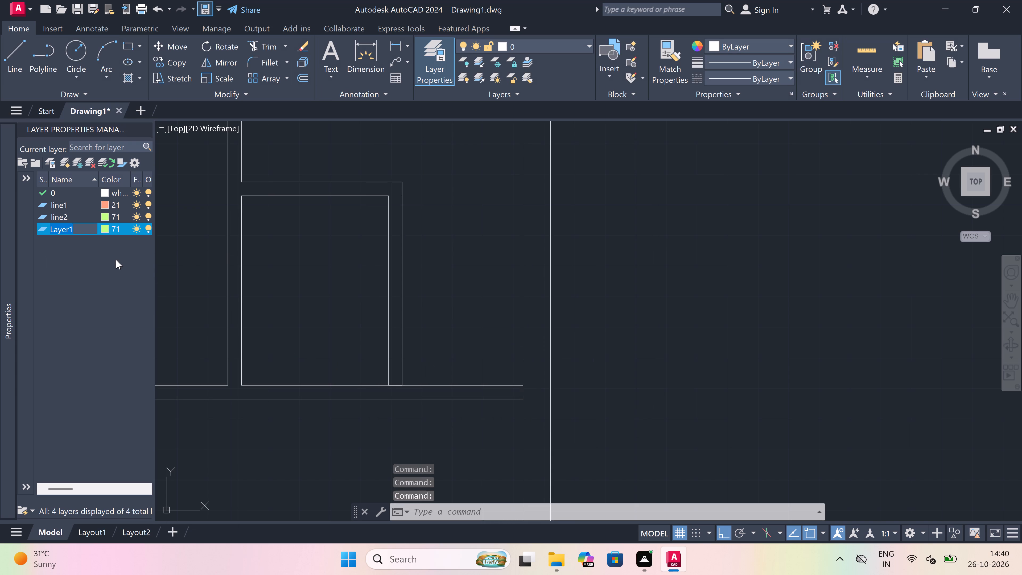
pyautogui.press('BackSpace')
pyautogui.write('line2')
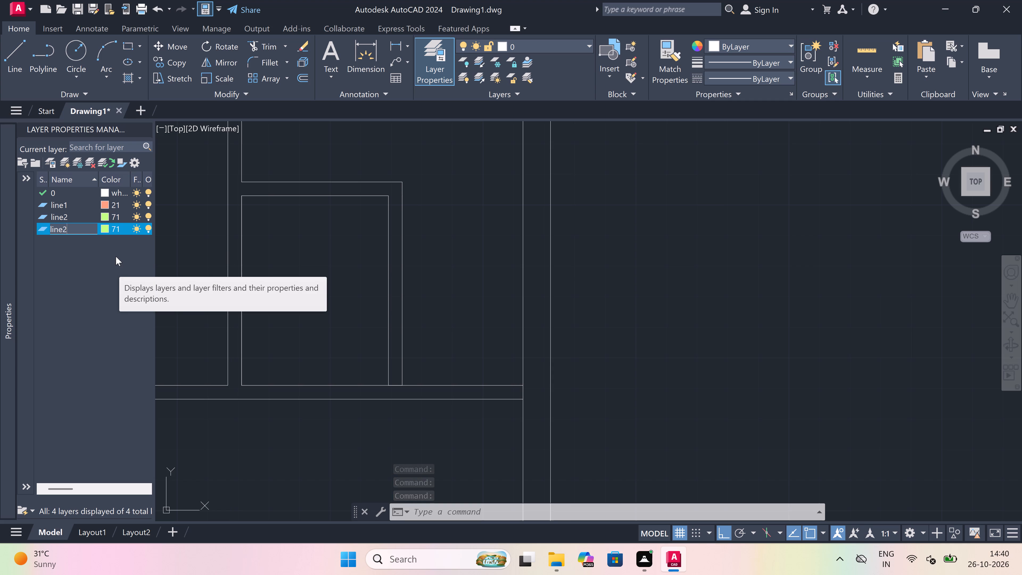
pyautogui.click(102, 226)
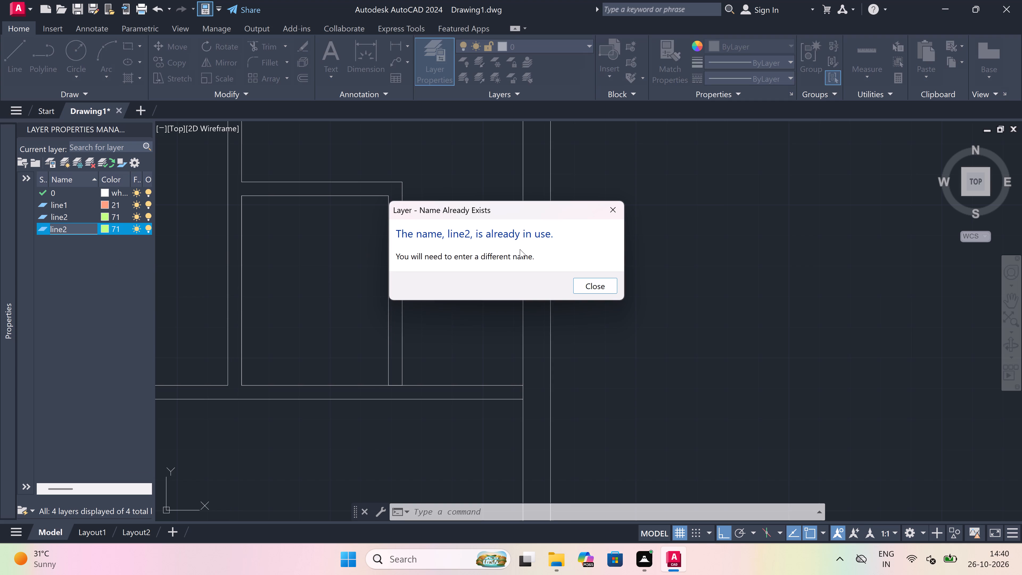
pyautogui.click(614, 208)
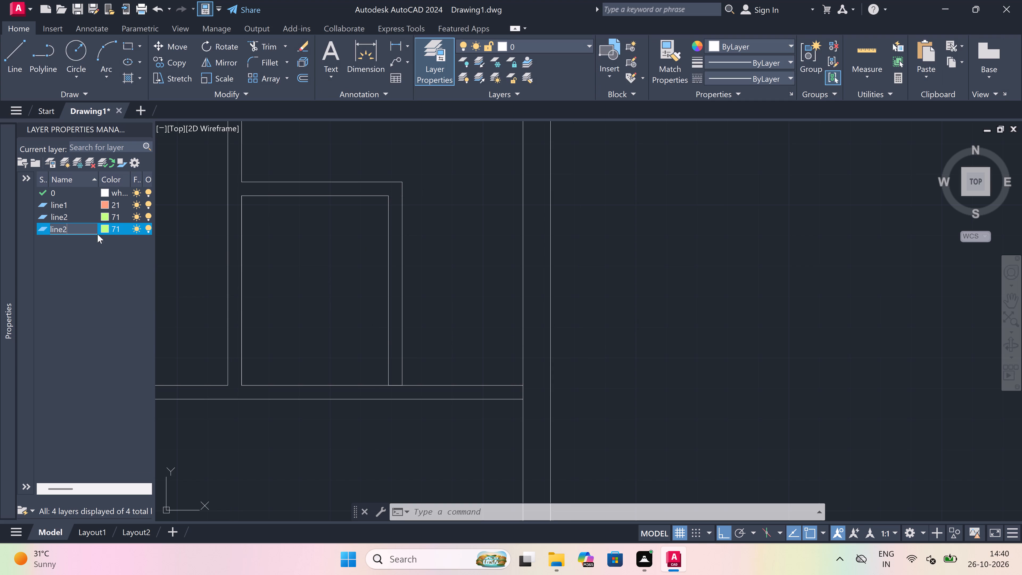
pyautogui.click(72, 229)
pyautogui.press('BackSpace')
pyautogui.press('3')
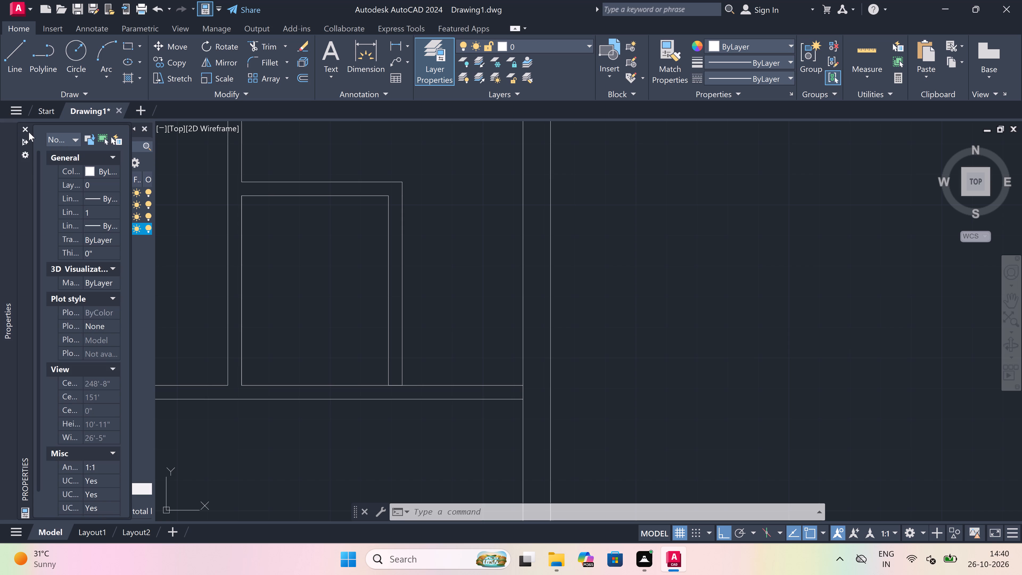
# Close the Properties palette and set layer line3's colour to index 161.
pyautogui.click(24, 126)
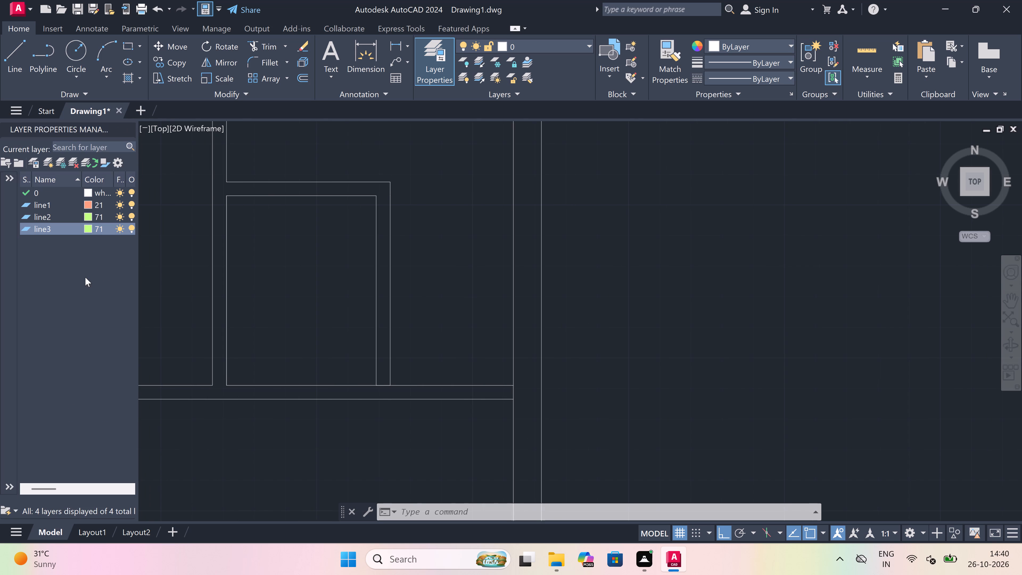
pyautogui.click(86, 226)
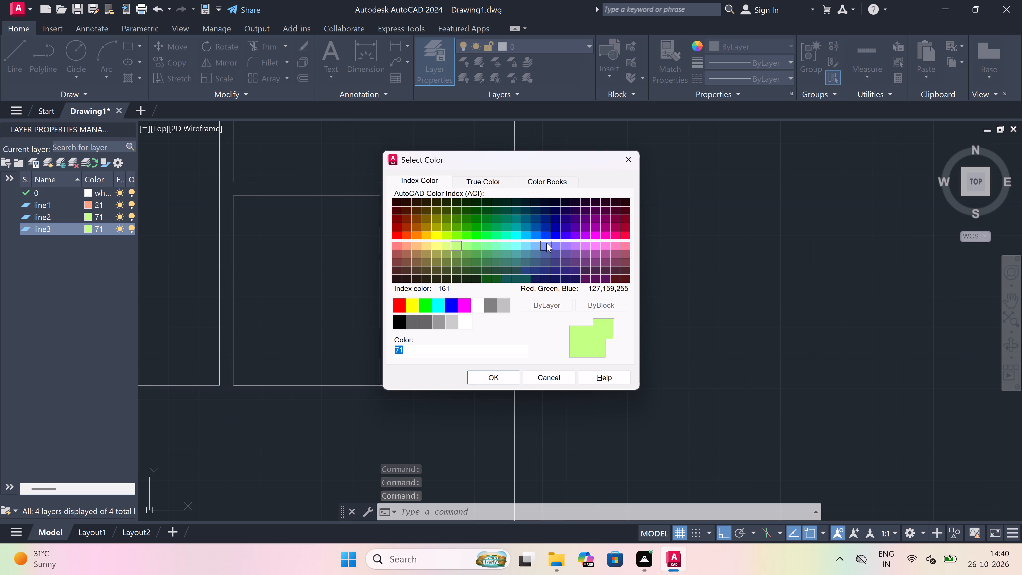
pyautogui.click(546, 243)
pyautogui.click(496, 382)
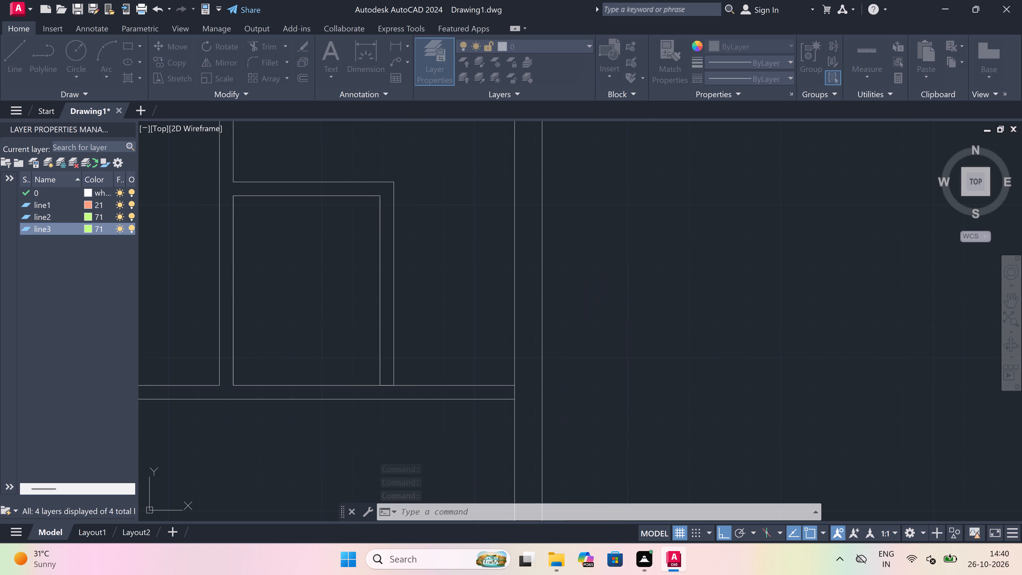
# Create a new layer named line and set its colour to index 131.
pyautogui.rightClick(92, 272)
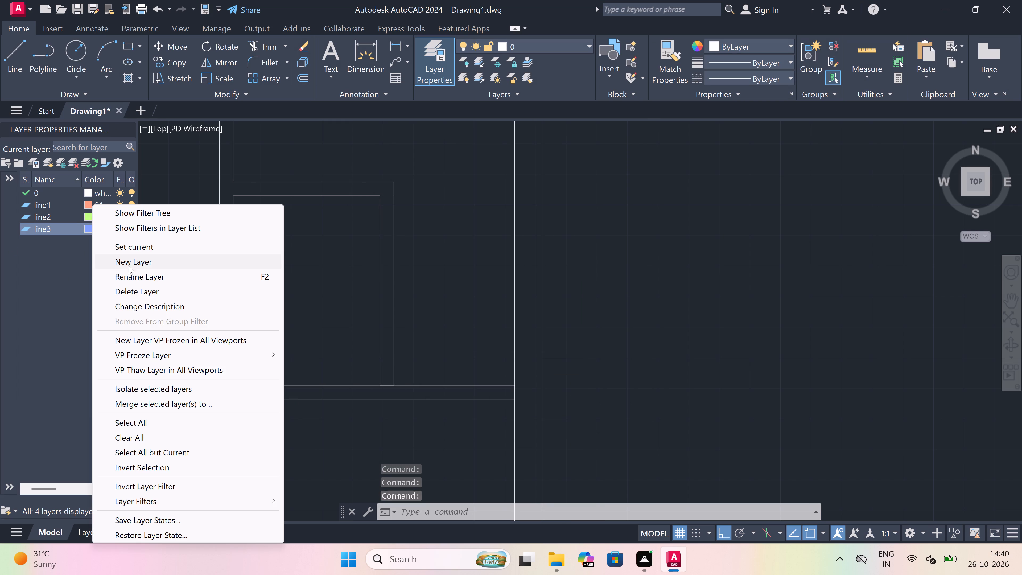
pyautogui.click(143, 261)
pyautogui.press('BackSpace')
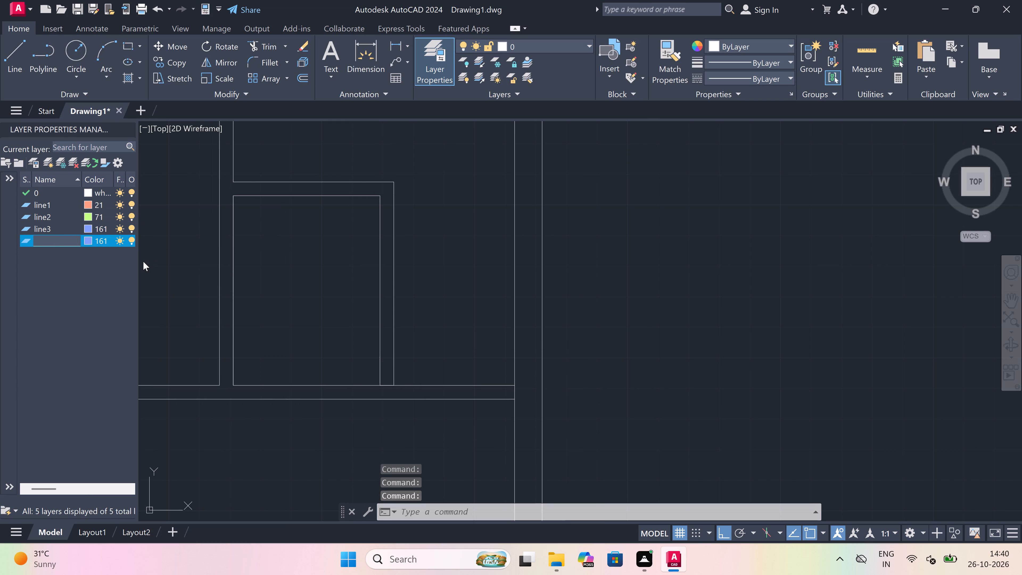
pyautogui.press('BackSpace')
pyautogui.write('line')
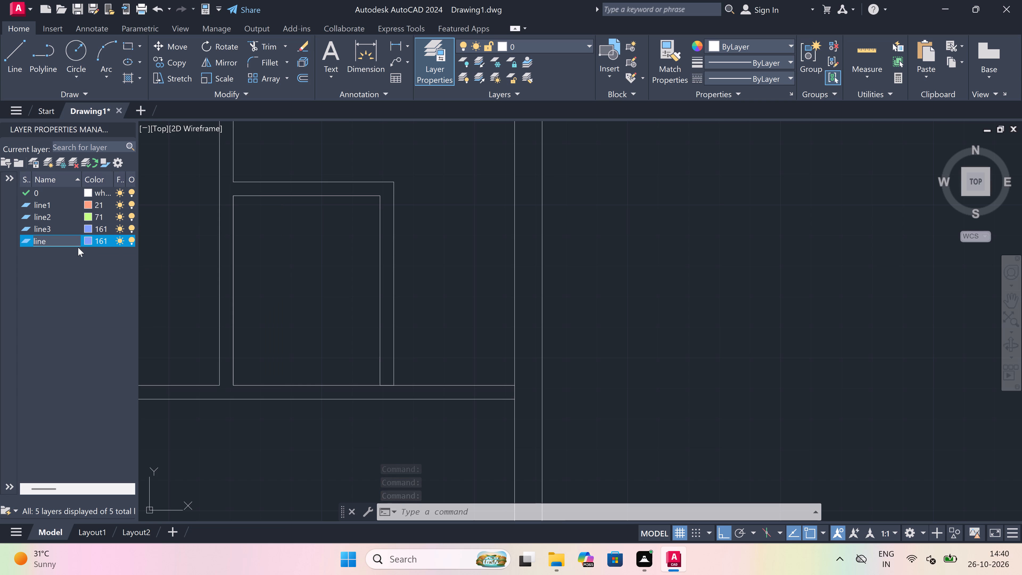
pyautogui.click(84, 240)
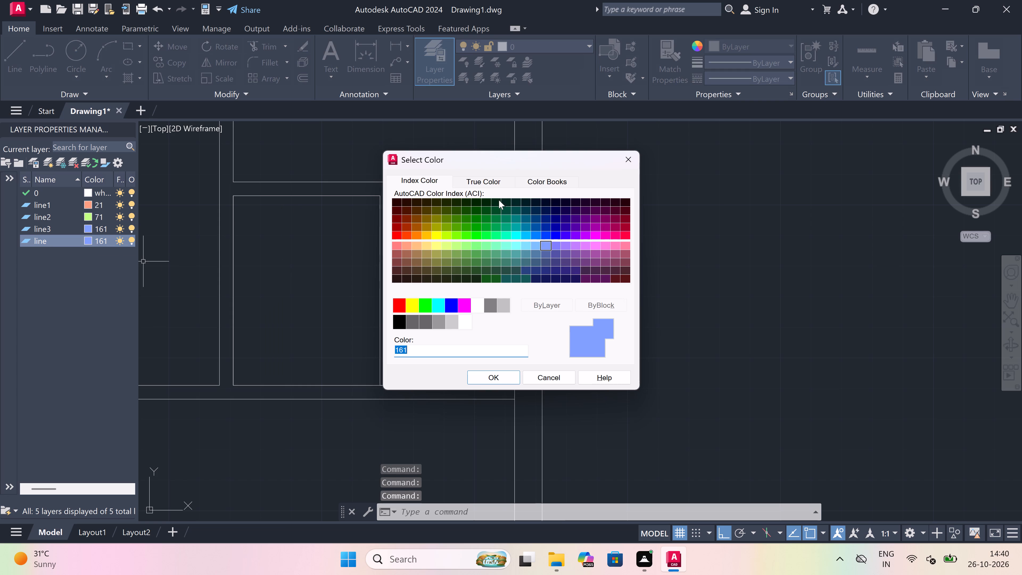
pyautogui.click(509, 245)
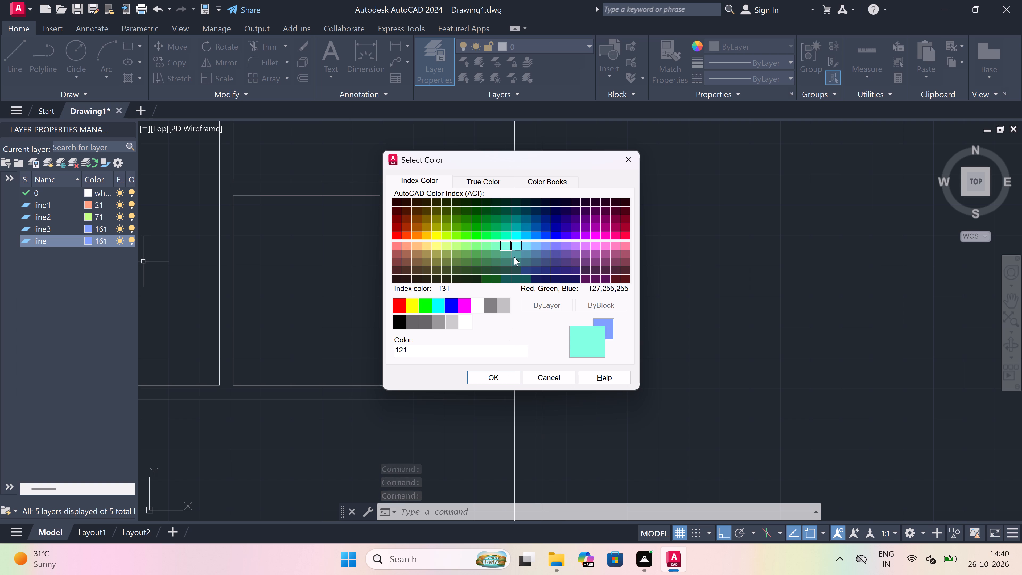
pyautogui.click(516, 244)
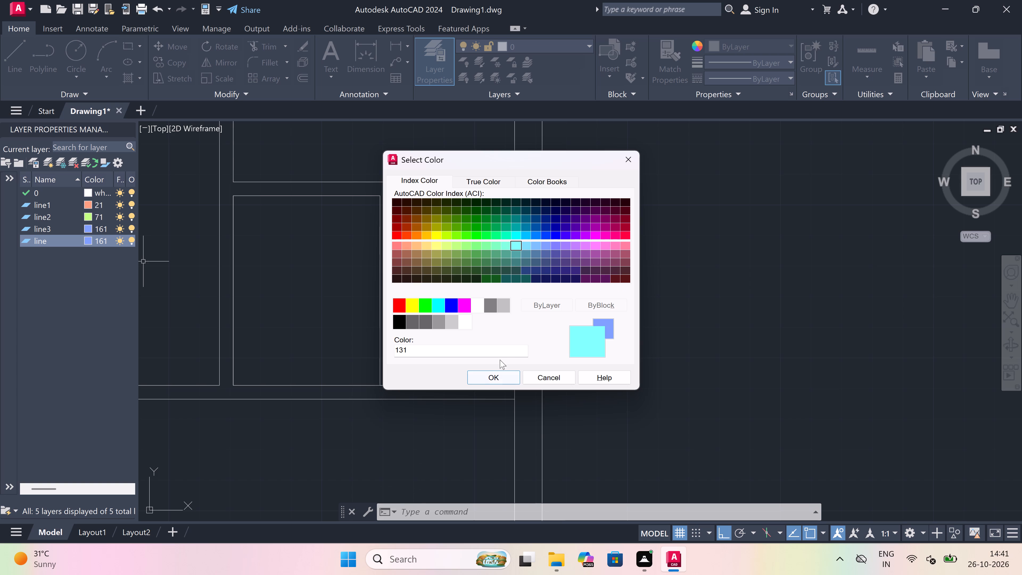
pyautogui.click(524, 245)
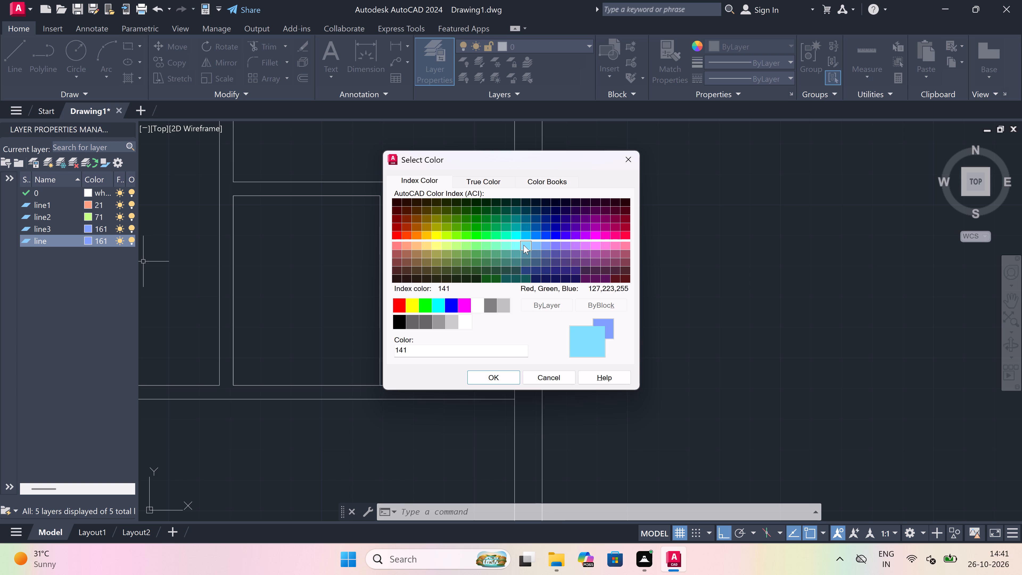
pyautogui.click(512, 245)
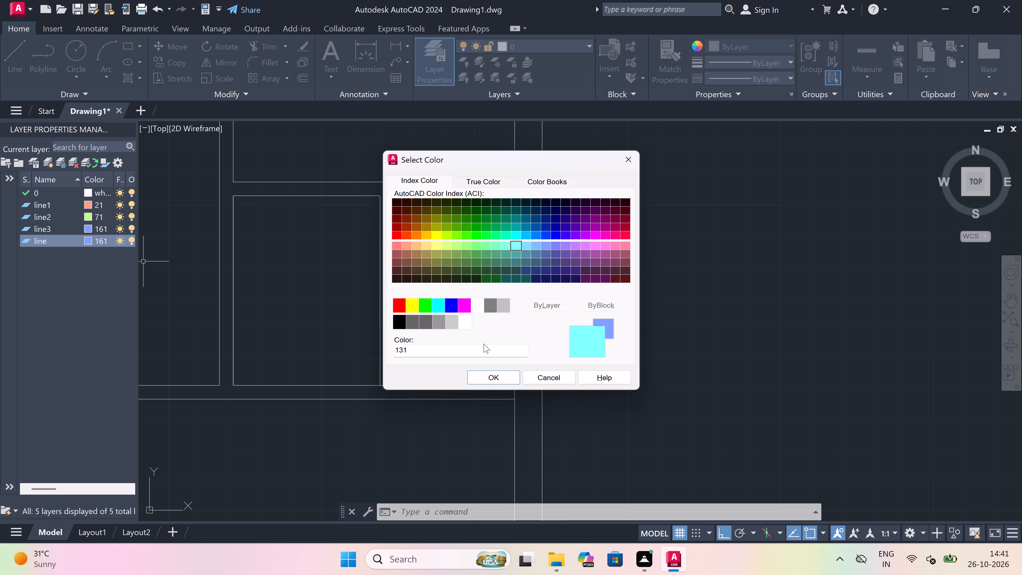
pyautogui.click(480, 380)
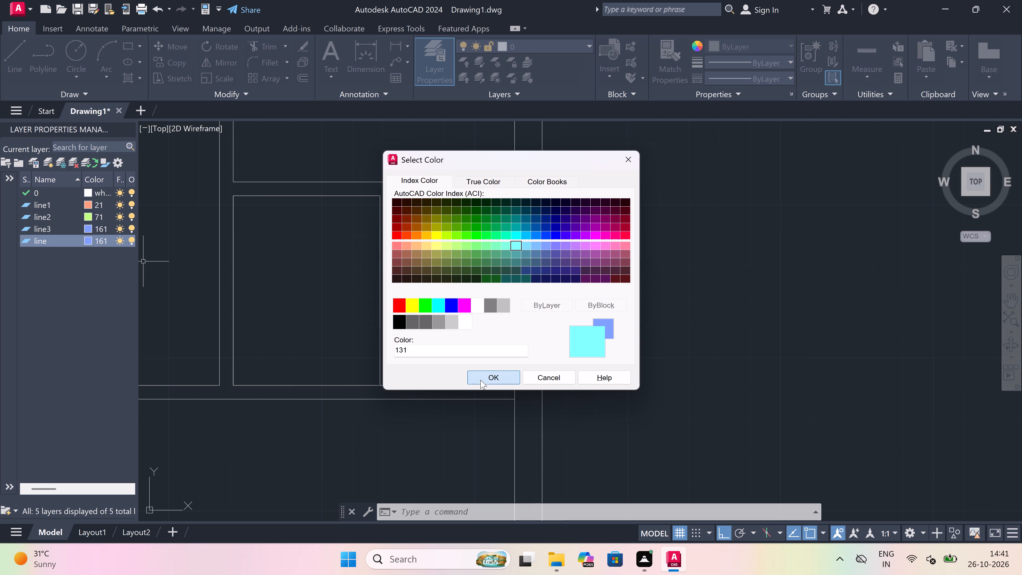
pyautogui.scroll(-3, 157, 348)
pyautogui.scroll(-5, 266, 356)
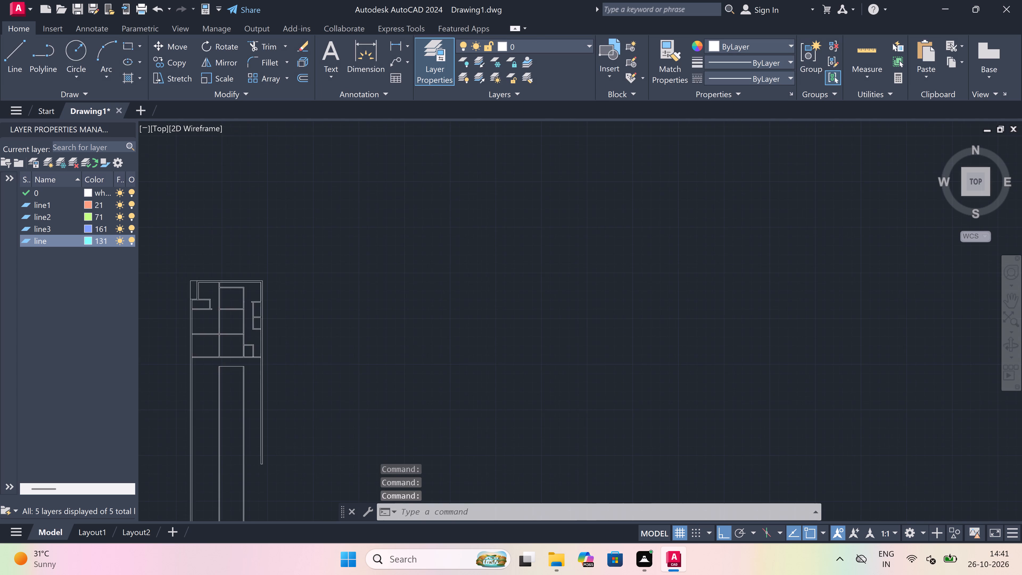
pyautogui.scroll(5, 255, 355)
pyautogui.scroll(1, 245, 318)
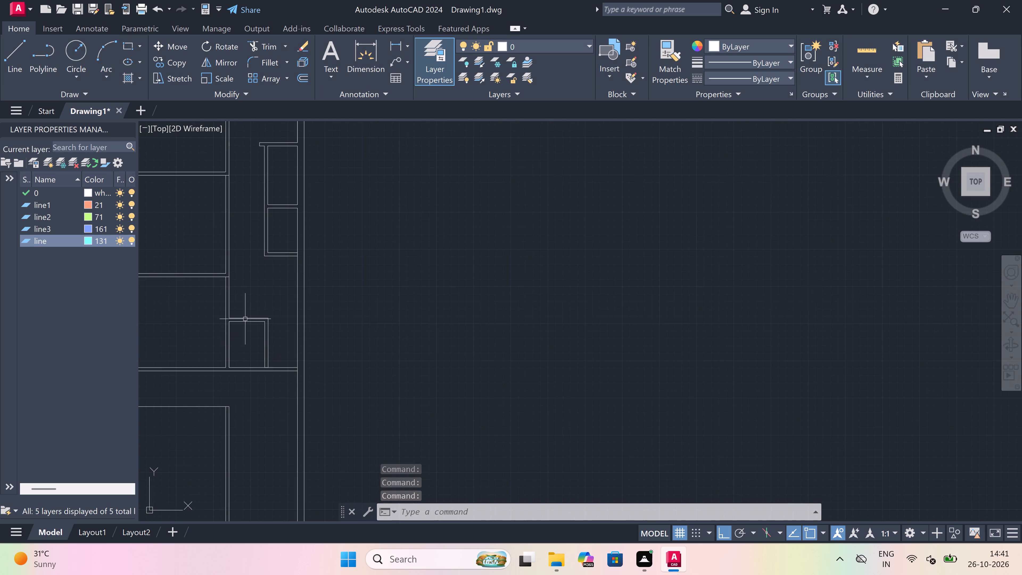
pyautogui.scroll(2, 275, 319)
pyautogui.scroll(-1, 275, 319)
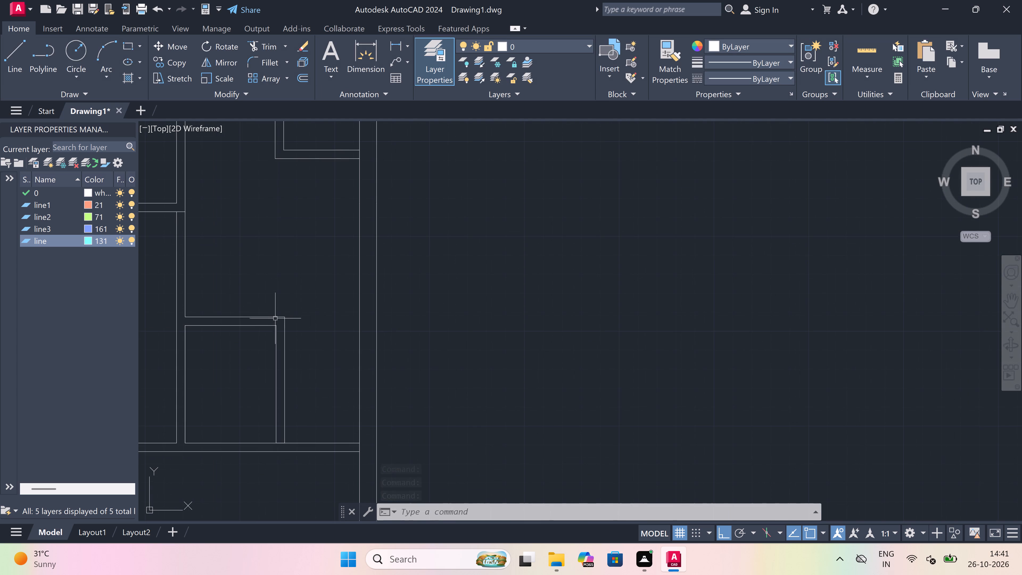
# Create a new layer named line4 and set its colour to index 61.
pyautogui.rightClick(69, 282)
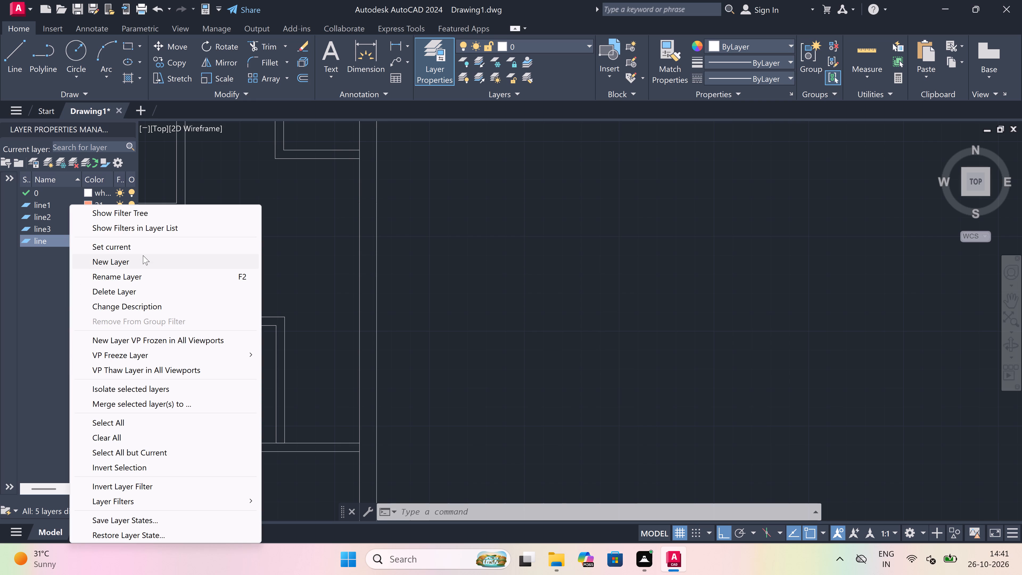
pyautogui.click(143, 256)
pyautogui.press('BackSpace')
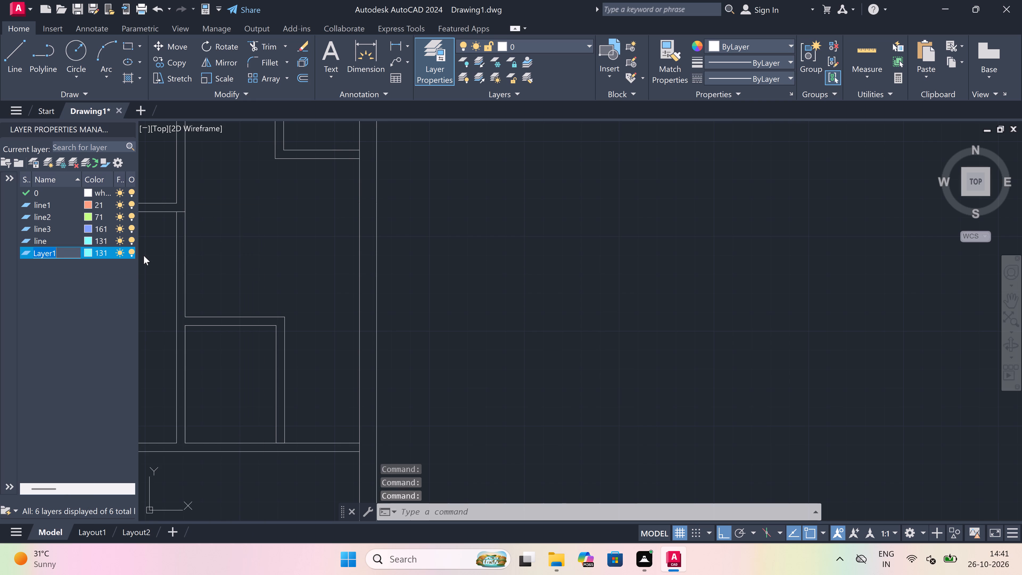
pyautogui.press('BackSpace')
pyautogui.write('line')
pyautogui.press('4')
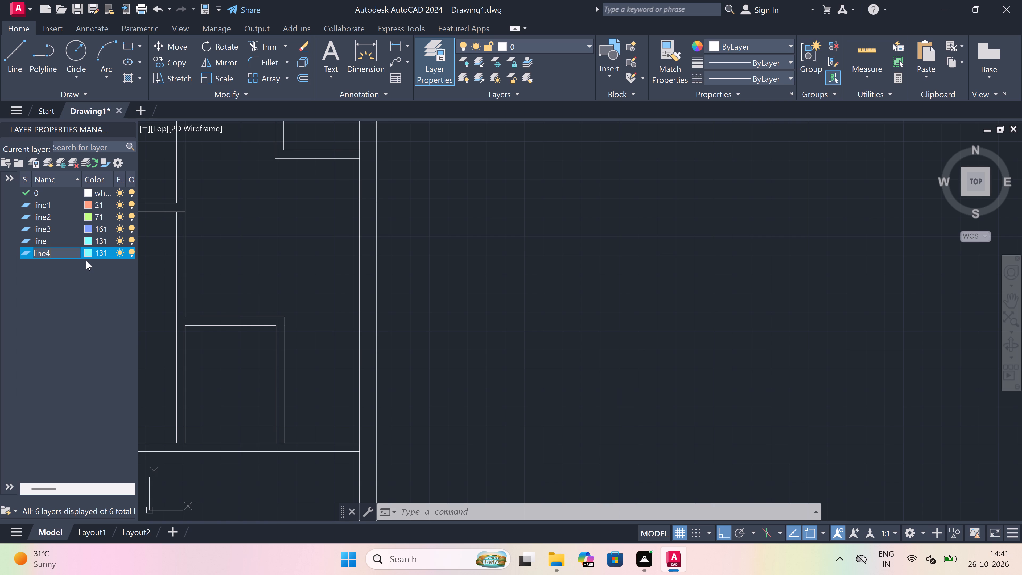
pyautogui.click(88, 253)
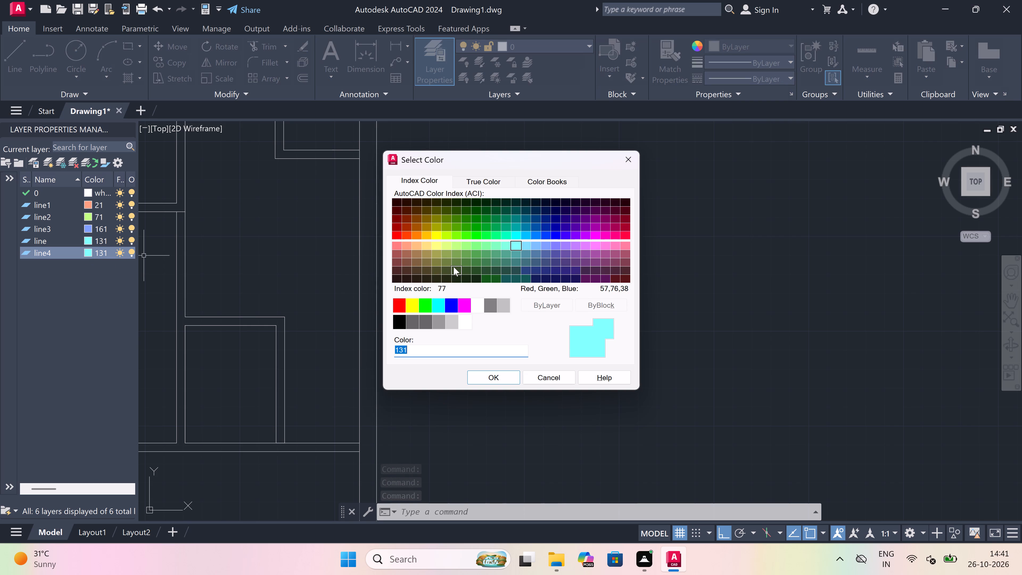
pyautogui.scroll(-1, 454, 267)
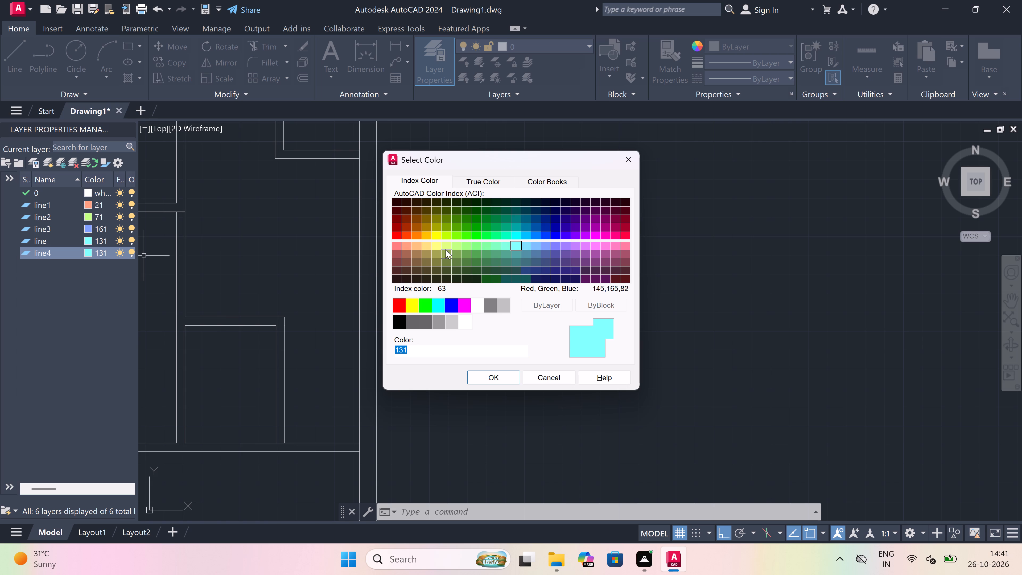
pyautogui.scroll(1, 446, 249)
pyautogui.scroll(-2, 446, 249)
pyautogui.scroll(-3, 344, 287)
pyautogui.click(448, 245)
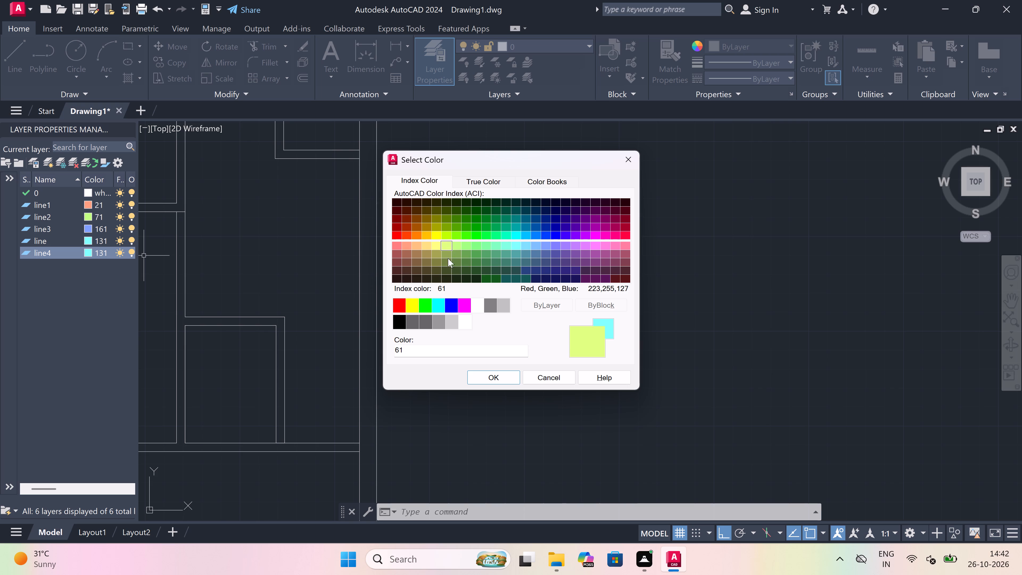
pyautogui.click(484, 380)
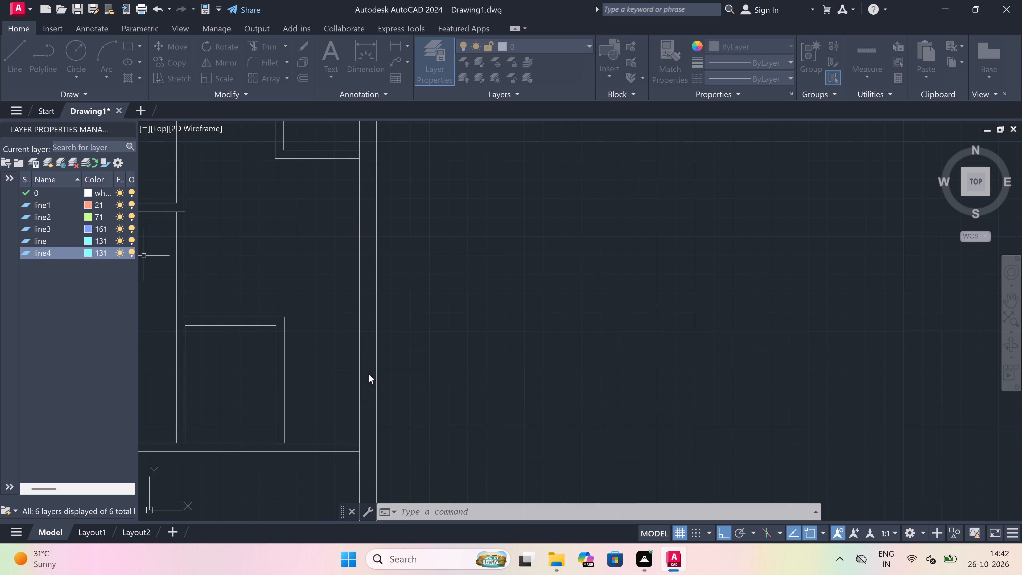
# Change layer line2's colour to index 191.
pyautogui.scroll(-1, 298, 332)
pyautogui.click(88, 215)
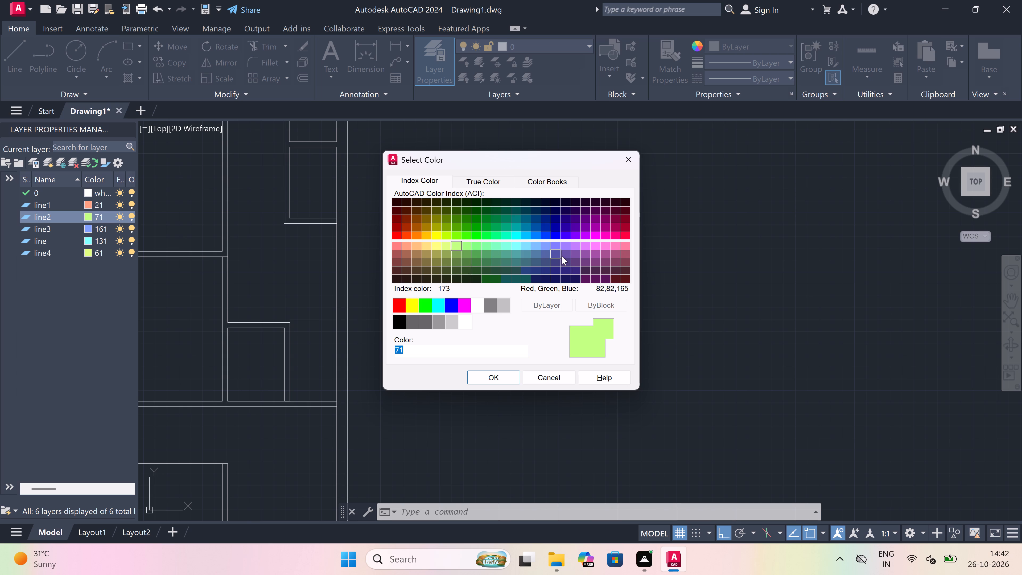
pyautogui.moveTo(575, 244); pyautogui.dragTo(572, 246)
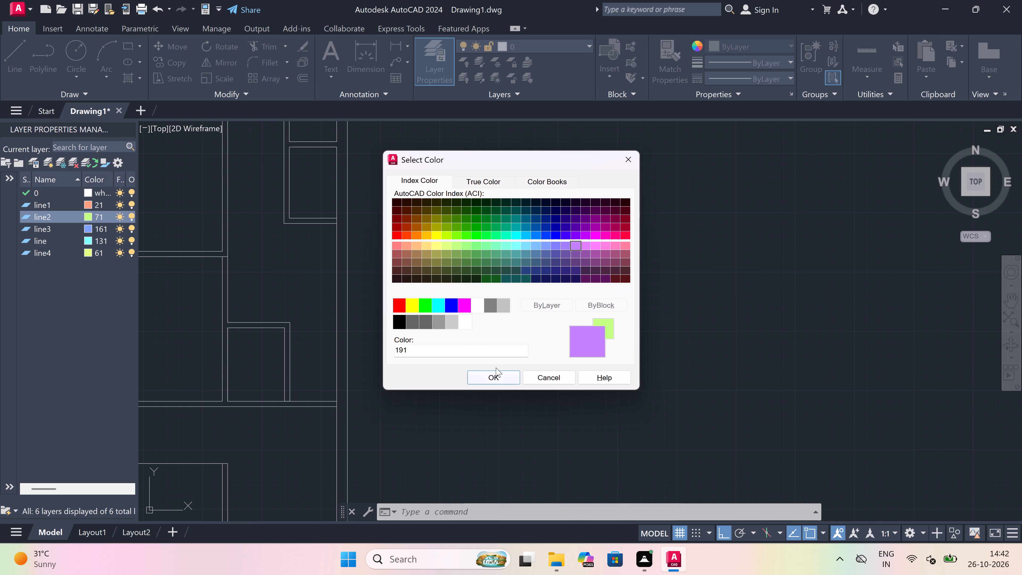
pyautogui.click(496, 374)
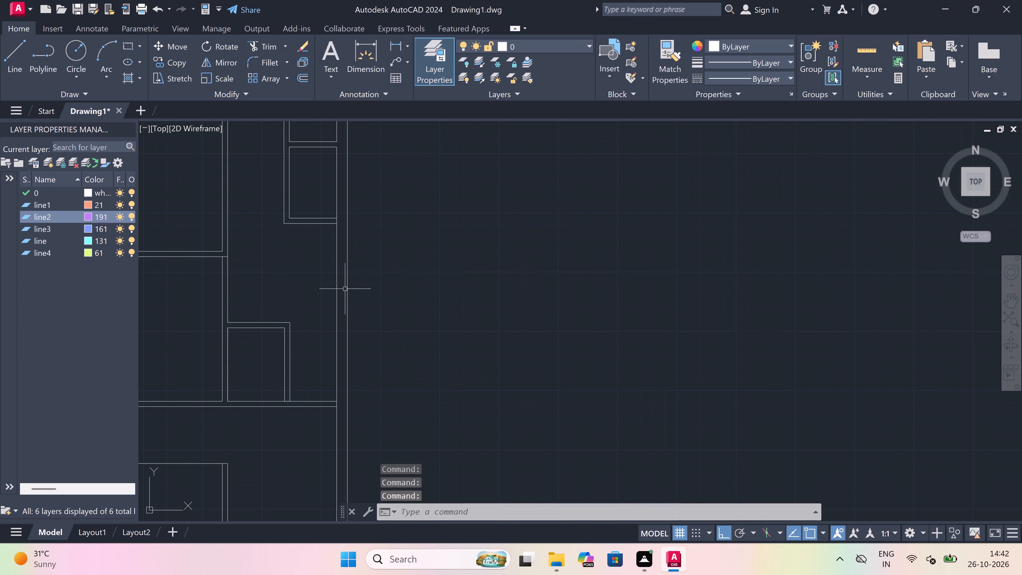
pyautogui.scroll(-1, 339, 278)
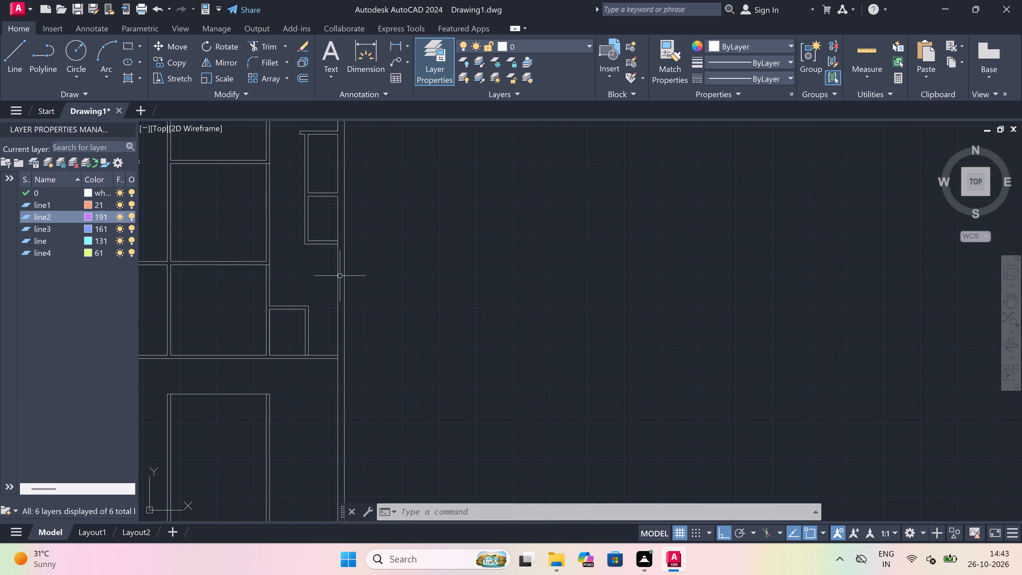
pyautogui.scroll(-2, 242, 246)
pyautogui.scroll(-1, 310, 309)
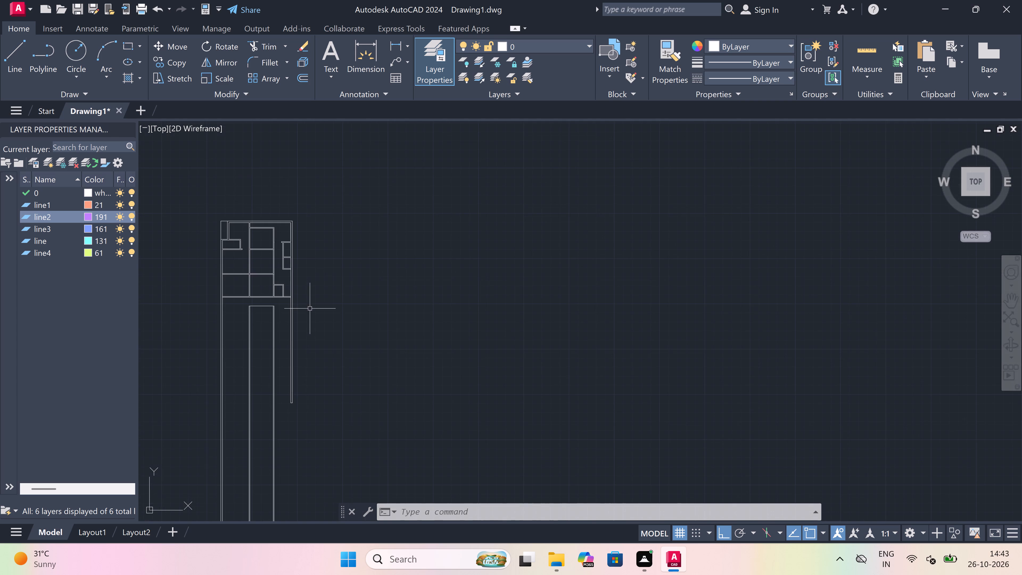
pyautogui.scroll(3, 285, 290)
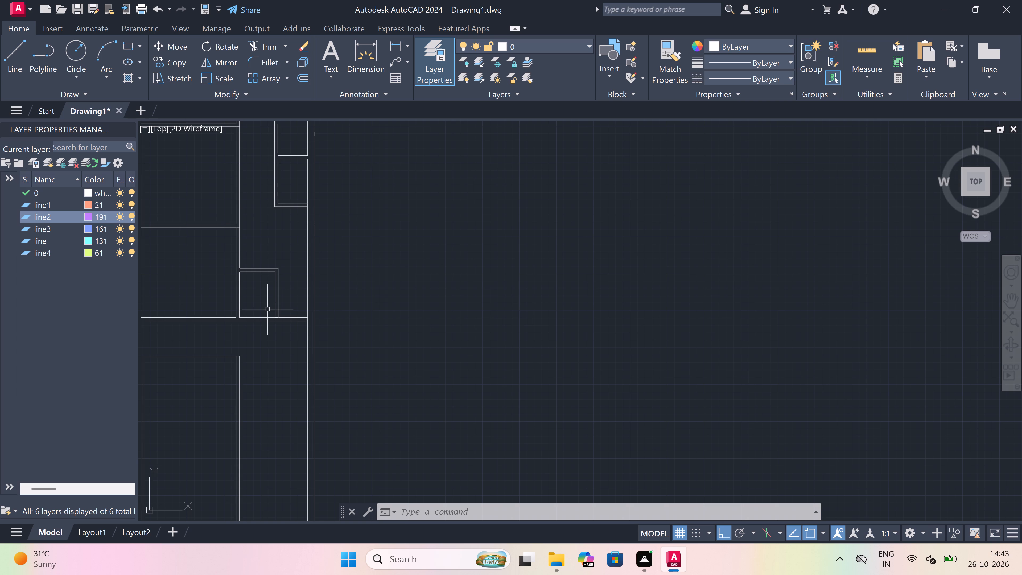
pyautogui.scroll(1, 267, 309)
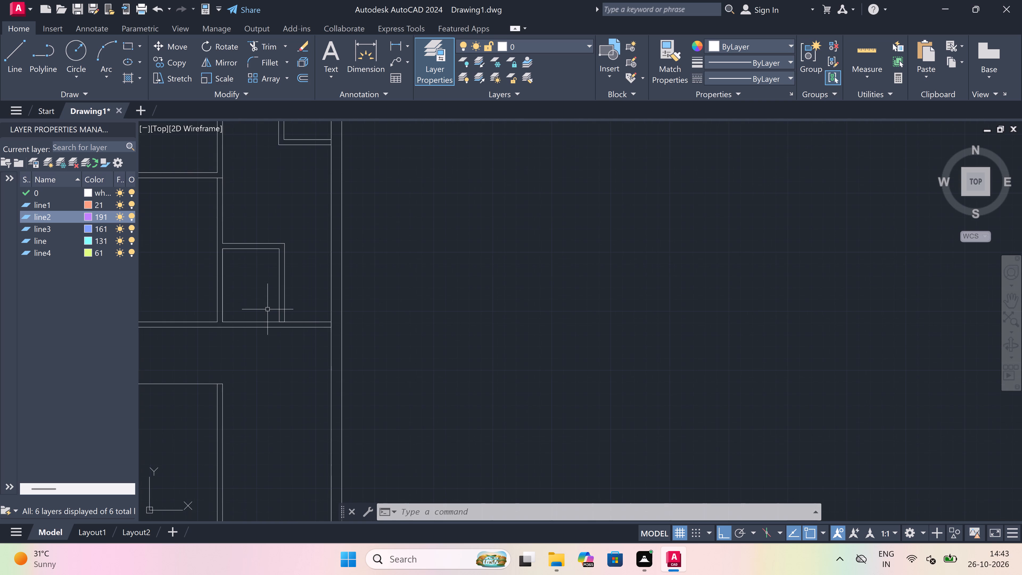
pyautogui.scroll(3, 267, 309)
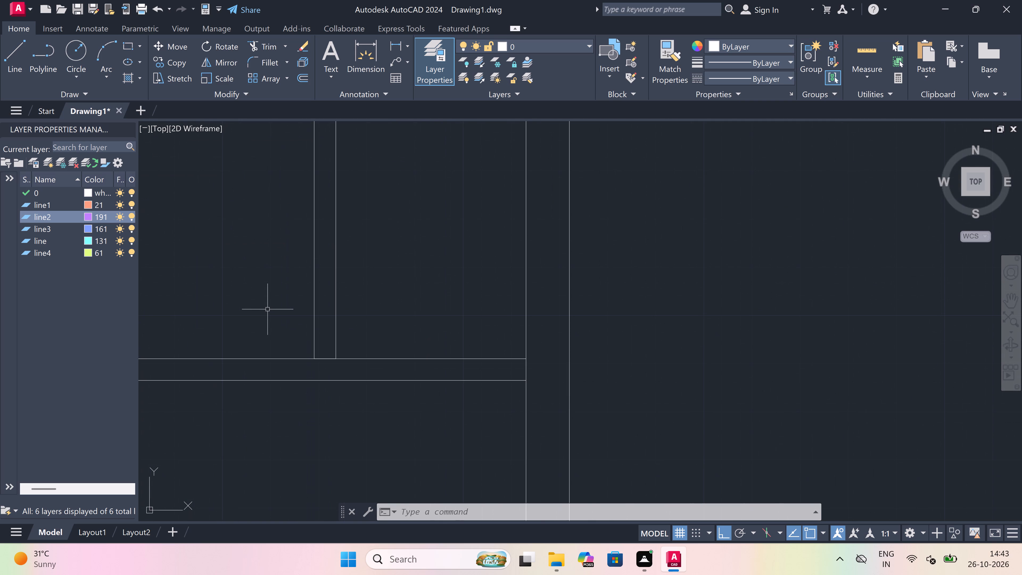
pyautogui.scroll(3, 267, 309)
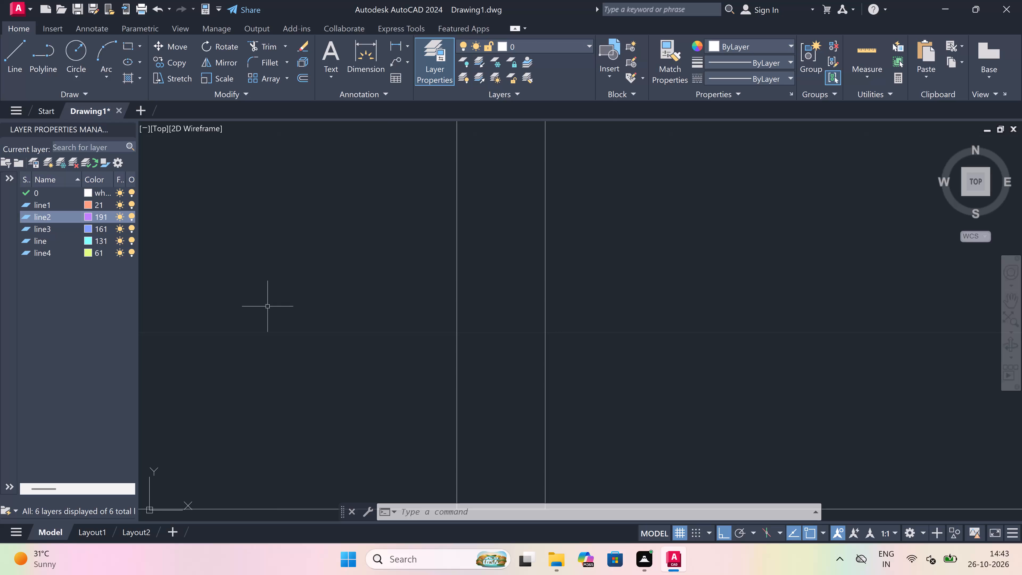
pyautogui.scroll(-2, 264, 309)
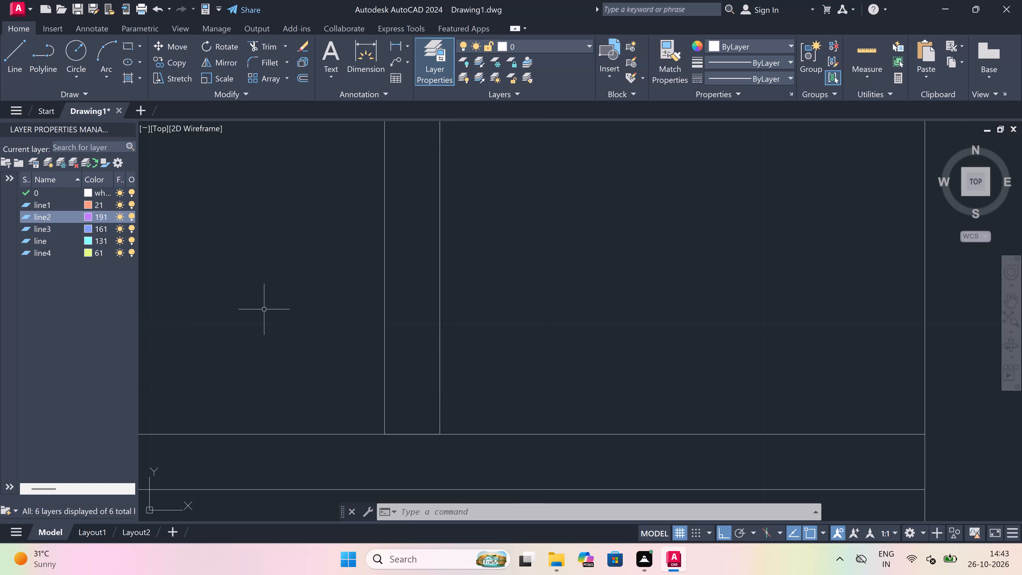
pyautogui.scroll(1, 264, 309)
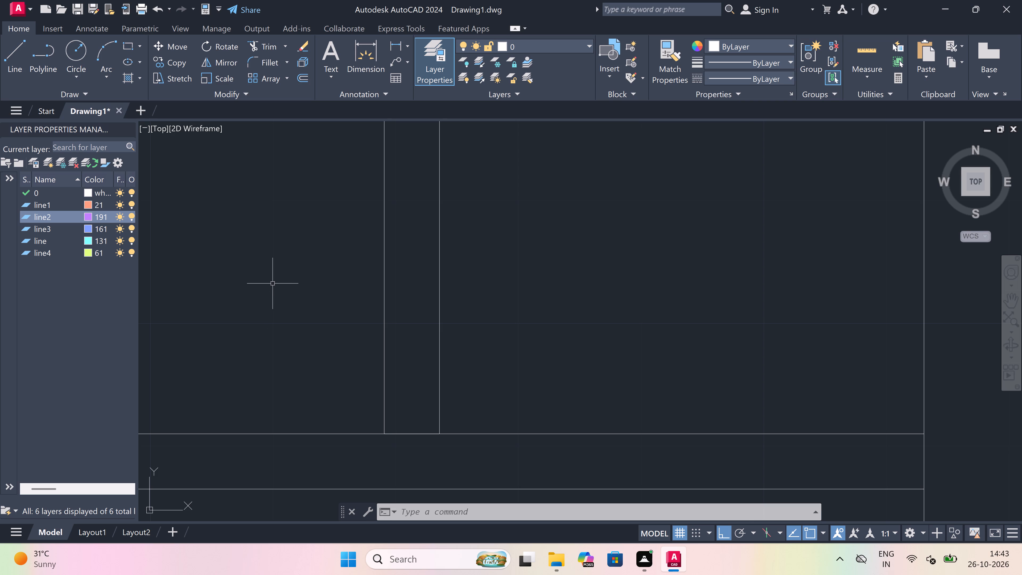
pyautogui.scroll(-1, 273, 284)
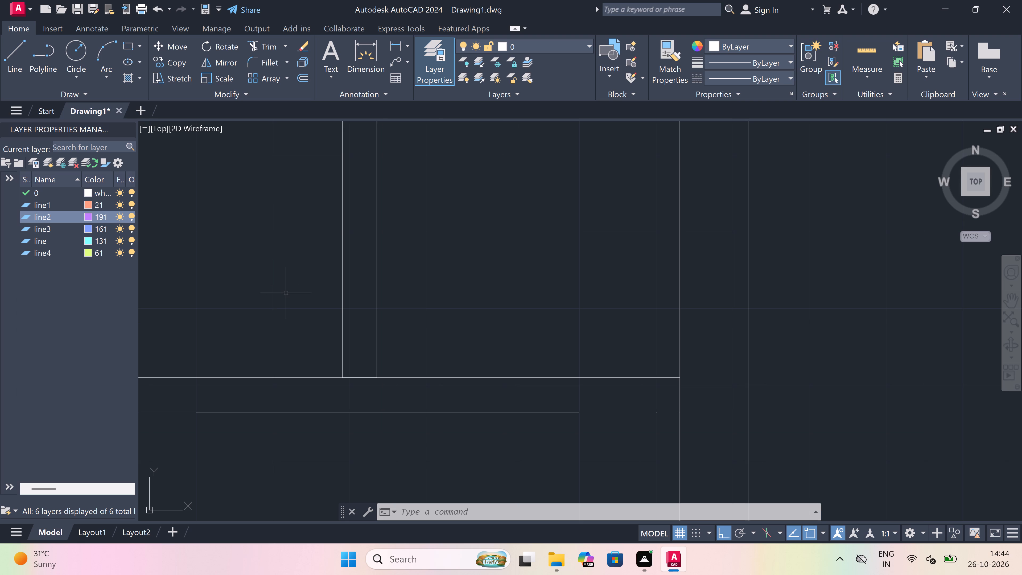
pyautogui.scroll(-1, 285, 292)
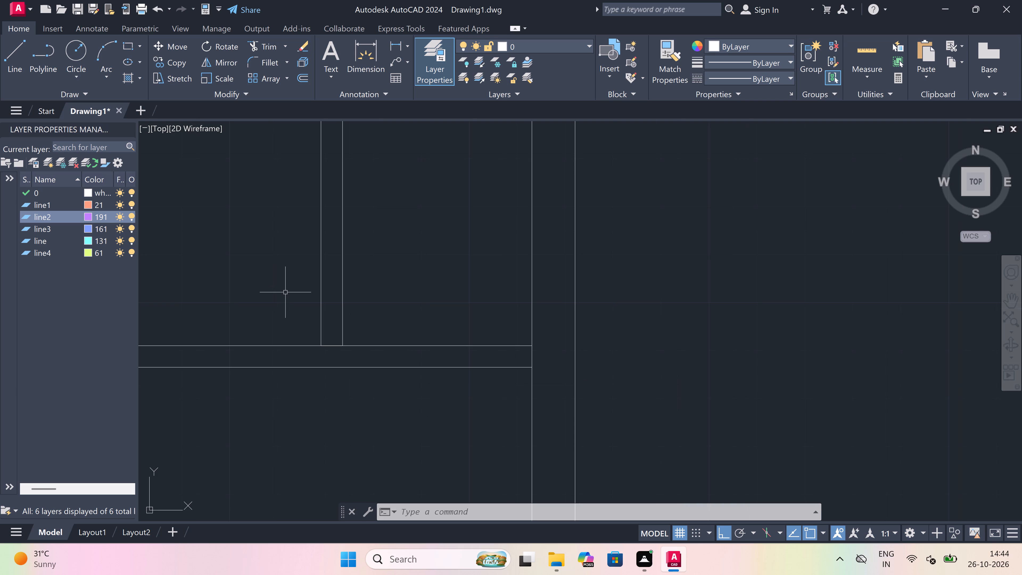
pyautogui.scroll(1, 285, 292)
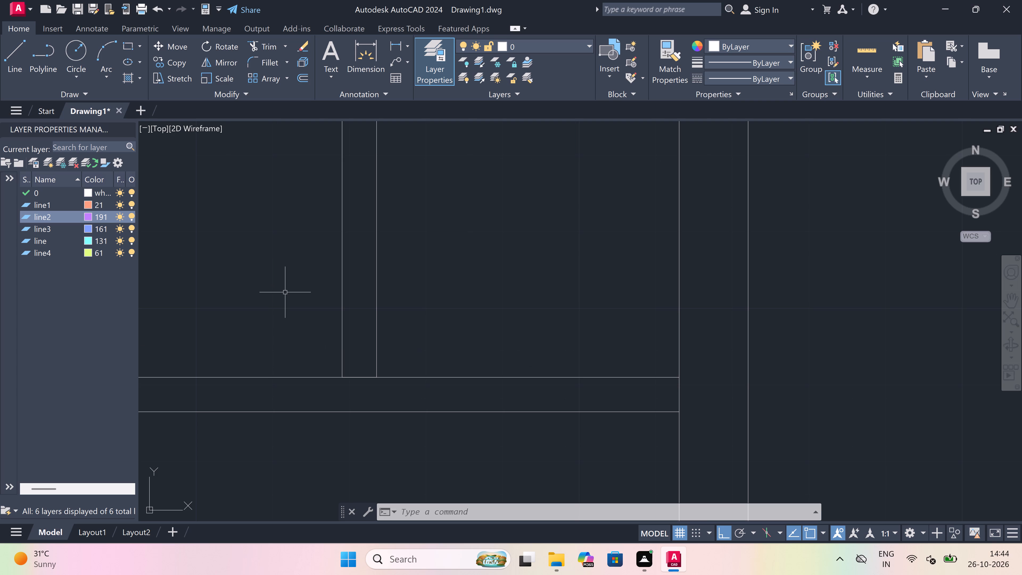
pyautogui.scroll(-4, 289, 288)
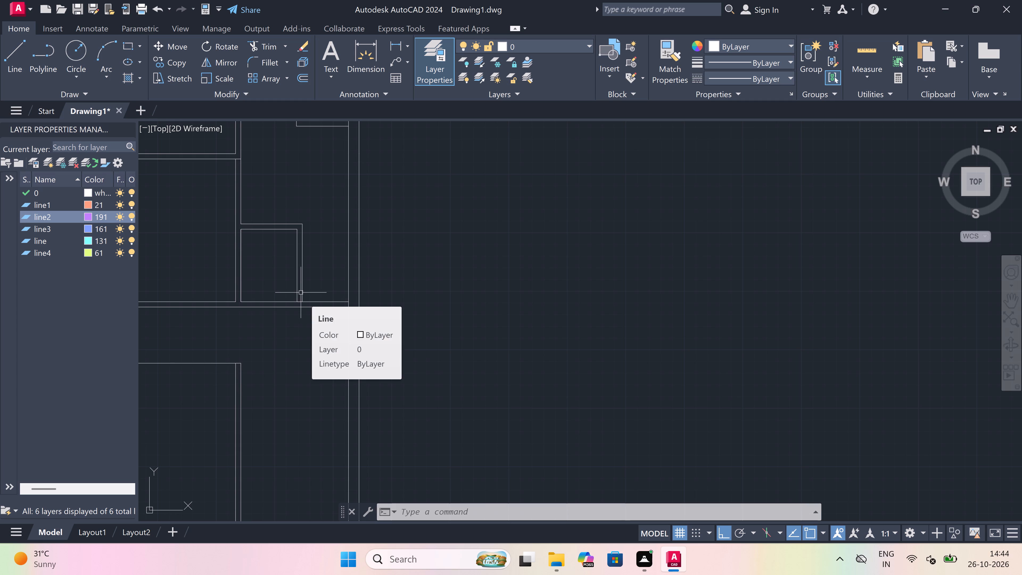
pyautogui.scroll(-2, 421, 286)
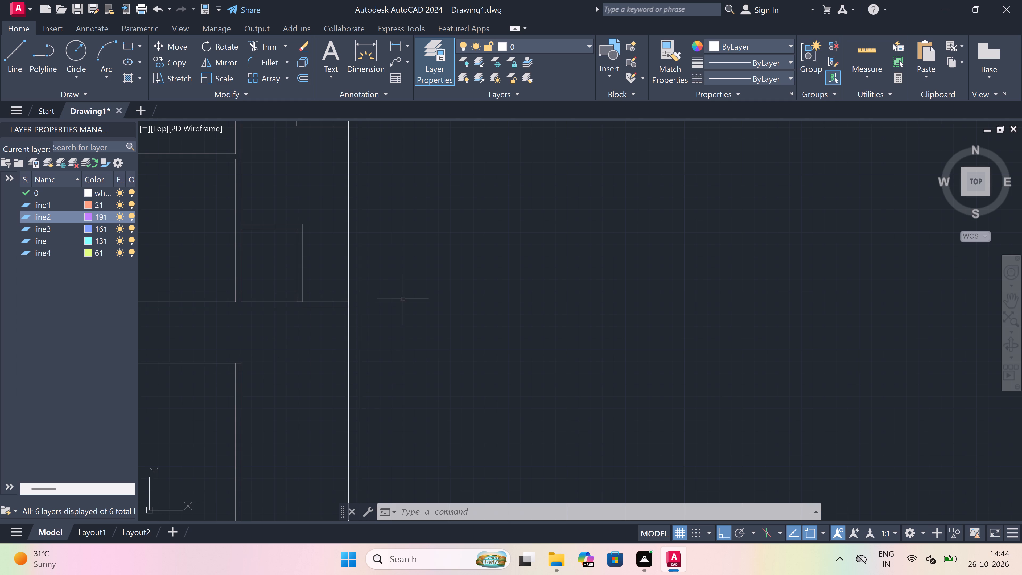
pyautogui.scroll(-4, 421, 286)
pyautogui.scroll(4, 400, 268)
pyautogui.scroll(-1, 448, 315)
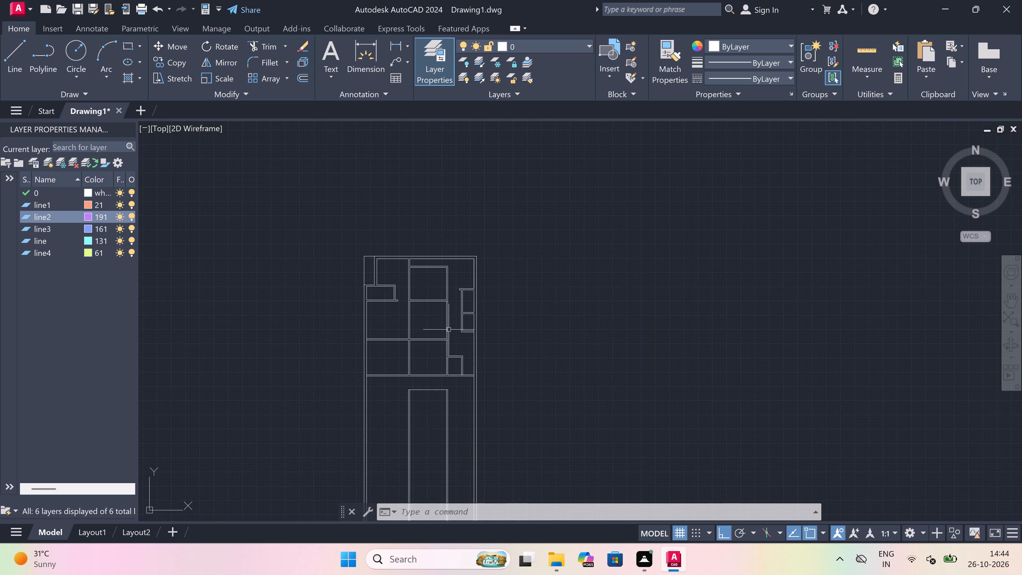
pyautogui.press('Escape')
# On layer line4, draw a vertical line from the small lower room's upper-right outer corner to the bottom wall line of the room above.
pyautogui.scroll(-4, 440, 295)
pyautogui.scroll(5, 445, 306)
pyautogui.scroll(2, 411, 305)
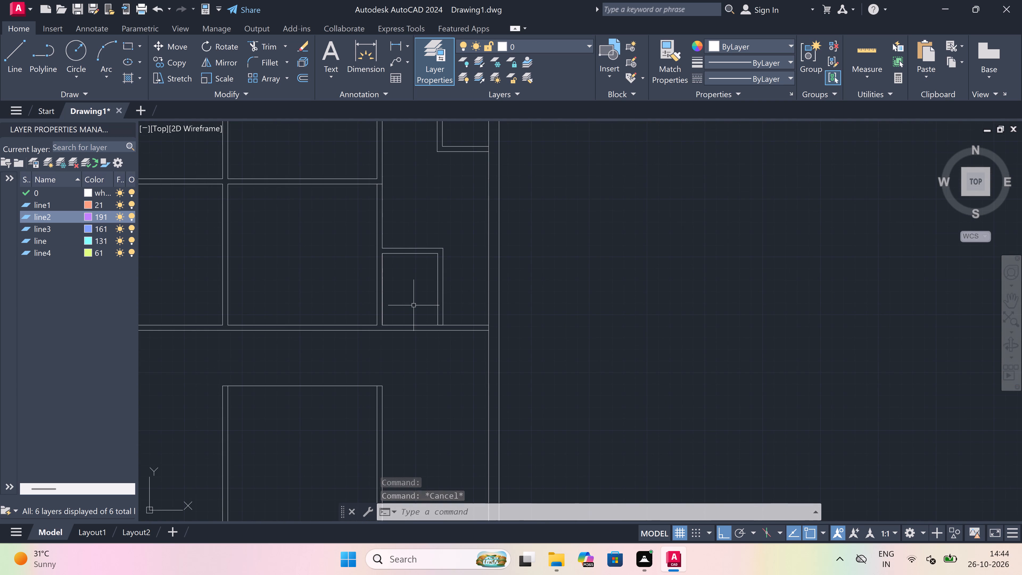
pyautogui.scroll(2, 411, 302)
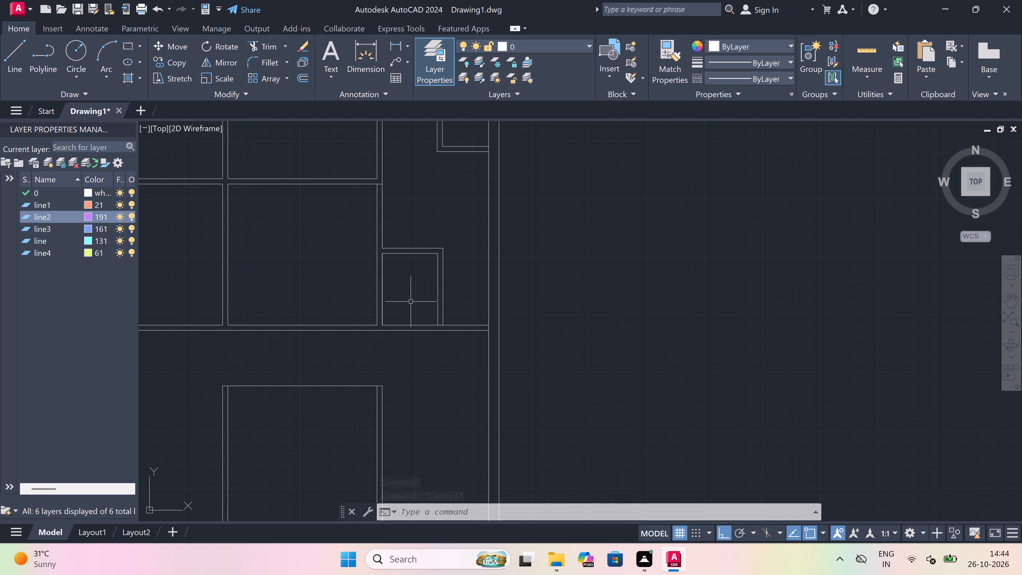
pyautogui.scroll(-3, 412, 302)
pyautogui.scroll(-2, 412, 280)
pyautogui.scroll(5, 412, 260)
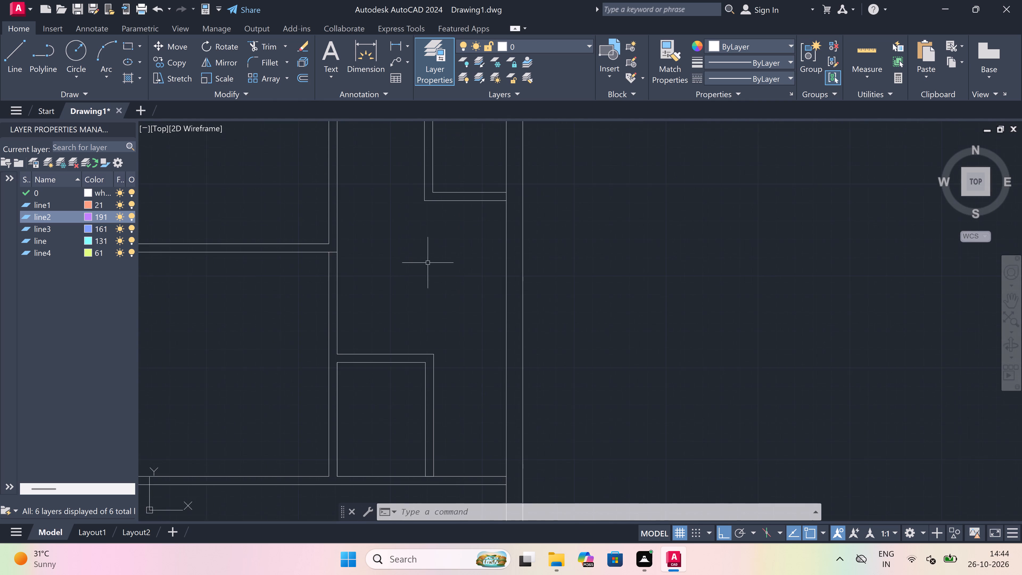
pyautogui.click(533, 42)
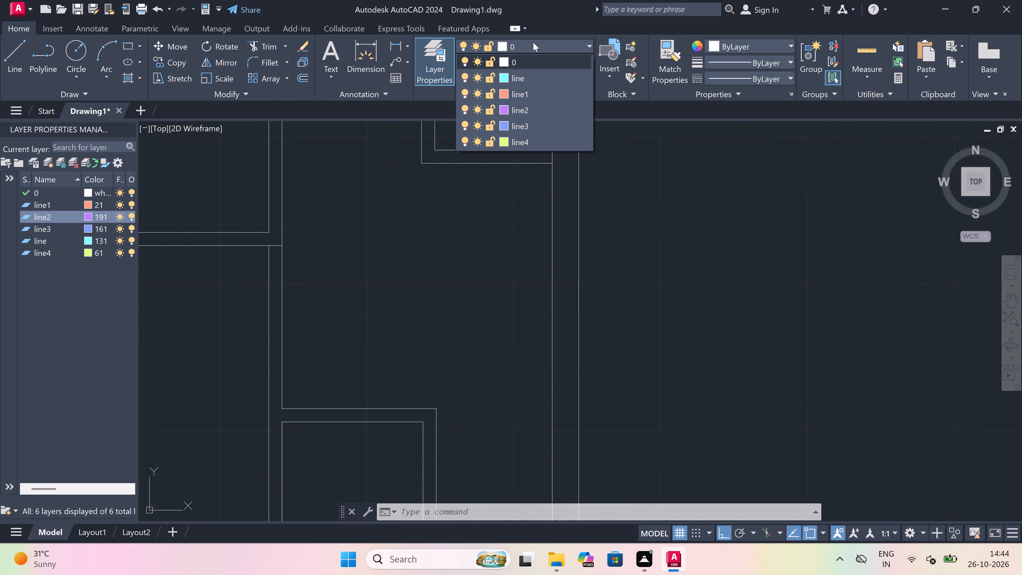
pyautogui.click(580, 143)
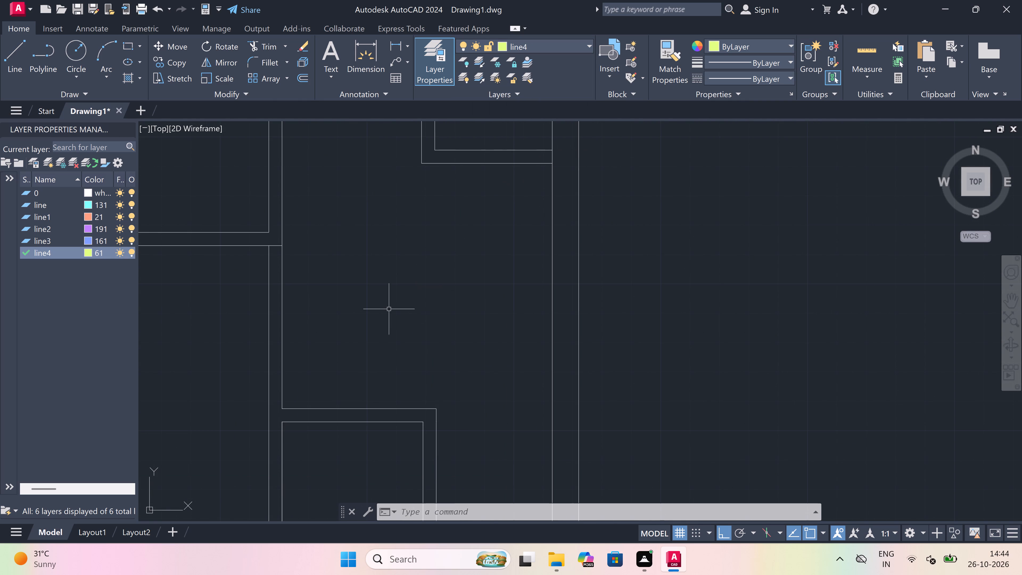
pyautogui.write('l')
pyautogui.press('space')
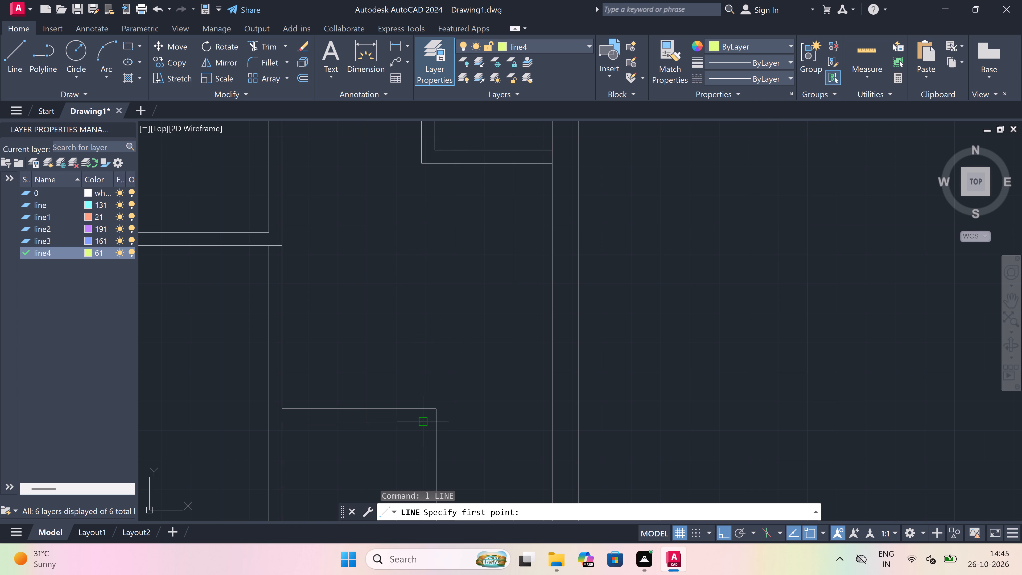
pyautogui.moveTo(435, 404); pyautogui.dragTo(436, 373)
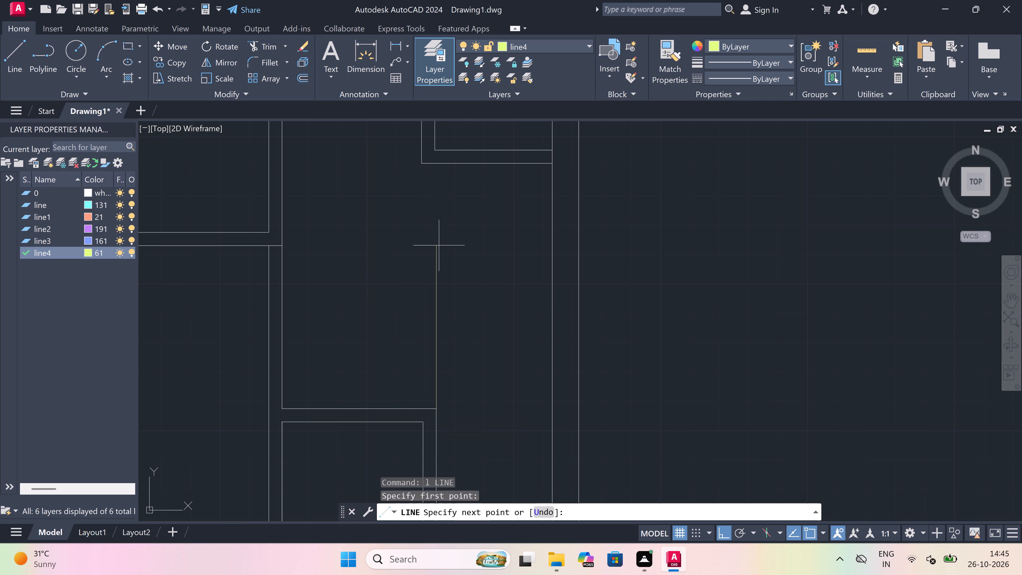
pyautogui.click(434, 164)
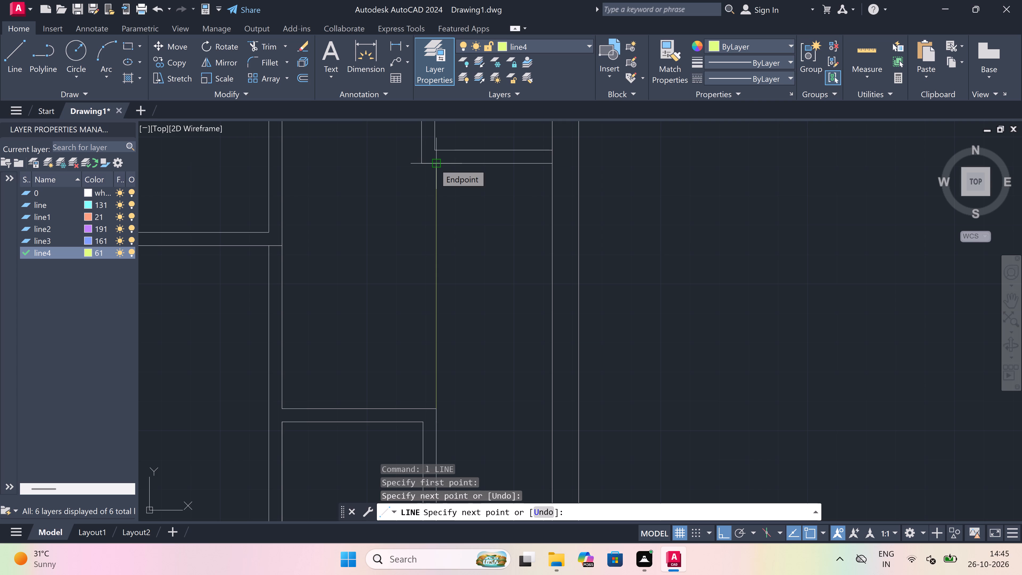
pyautogui.press('Escape')
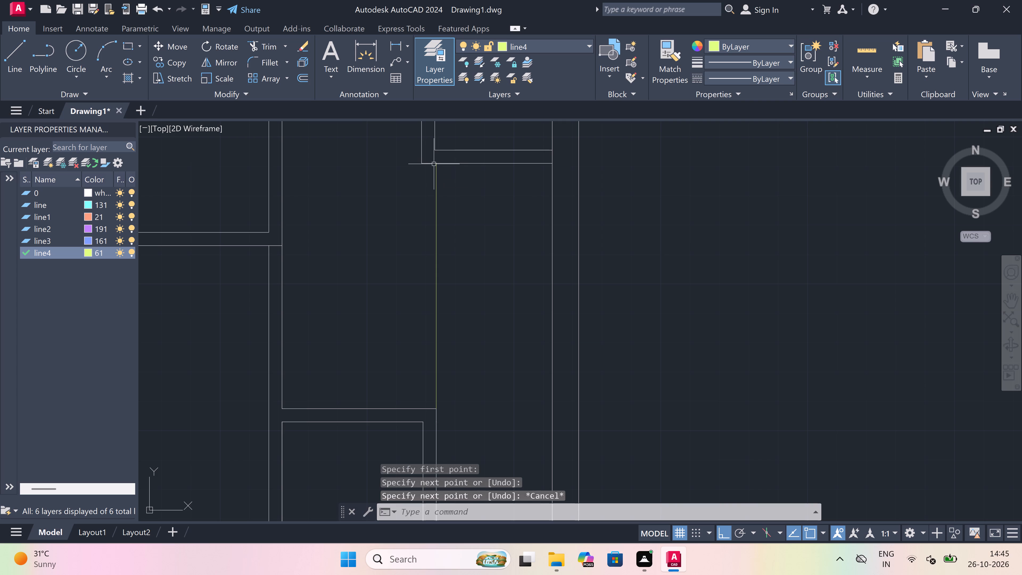
# On layer line4, draw a parallel vertical line from the upper room's lower-left outer corner down to the small lower room's top wall line.
pyautogui.press('space')
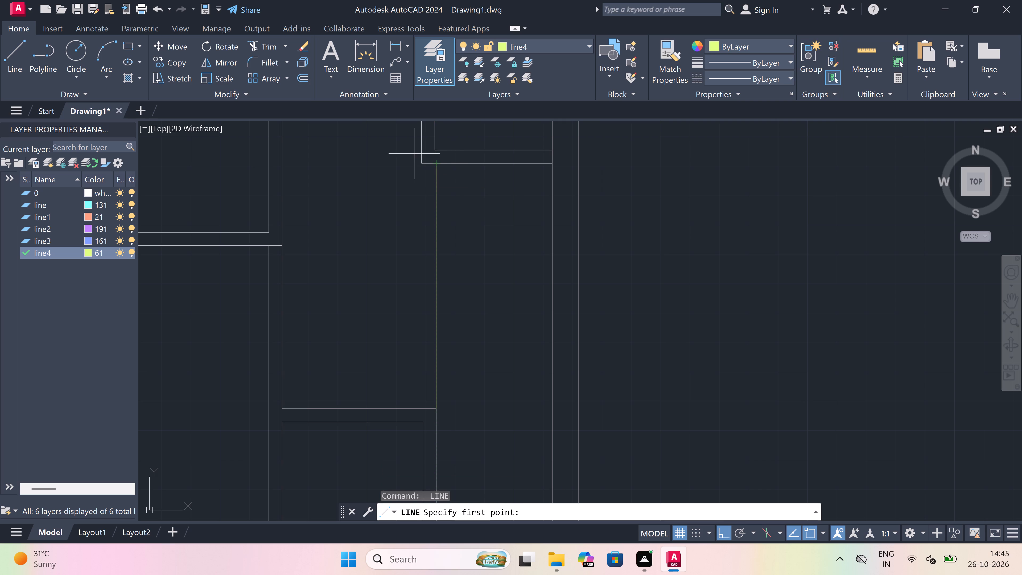
pyautogui.moveTo(425, 161); pyautogui.dragTo(425, 177)
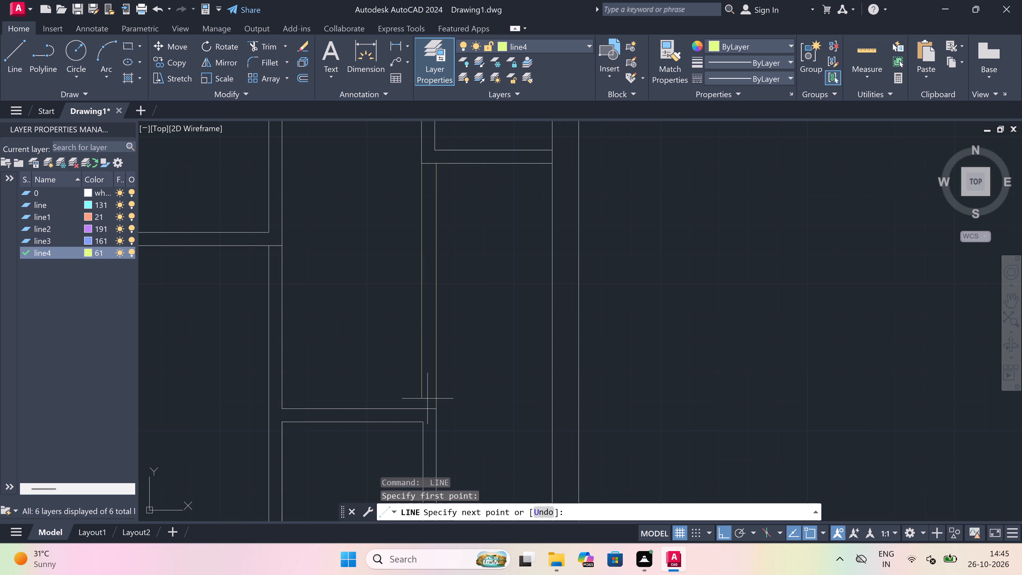
pyautogui.click(426, 407)
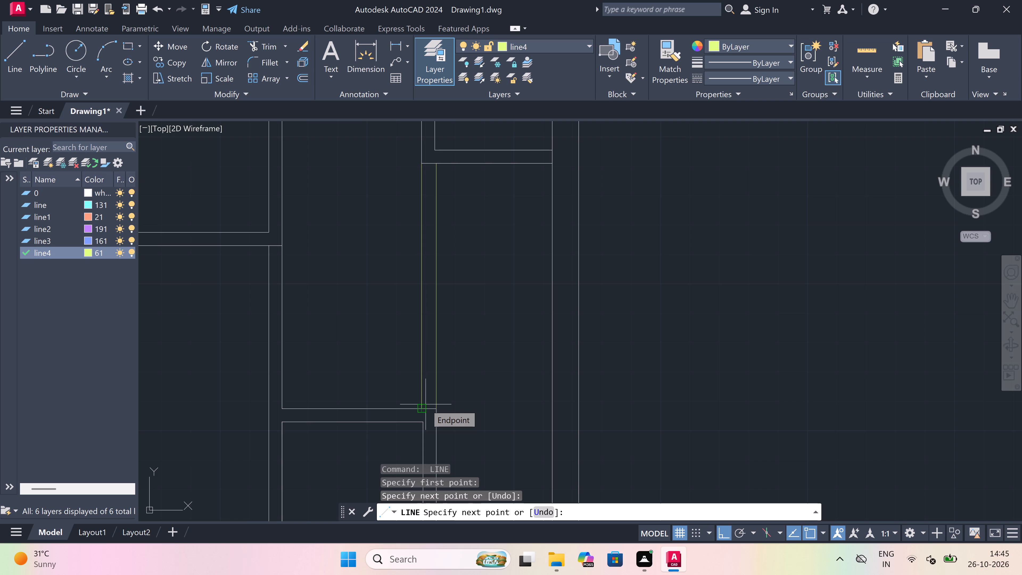
pyautogui.press('Escape')
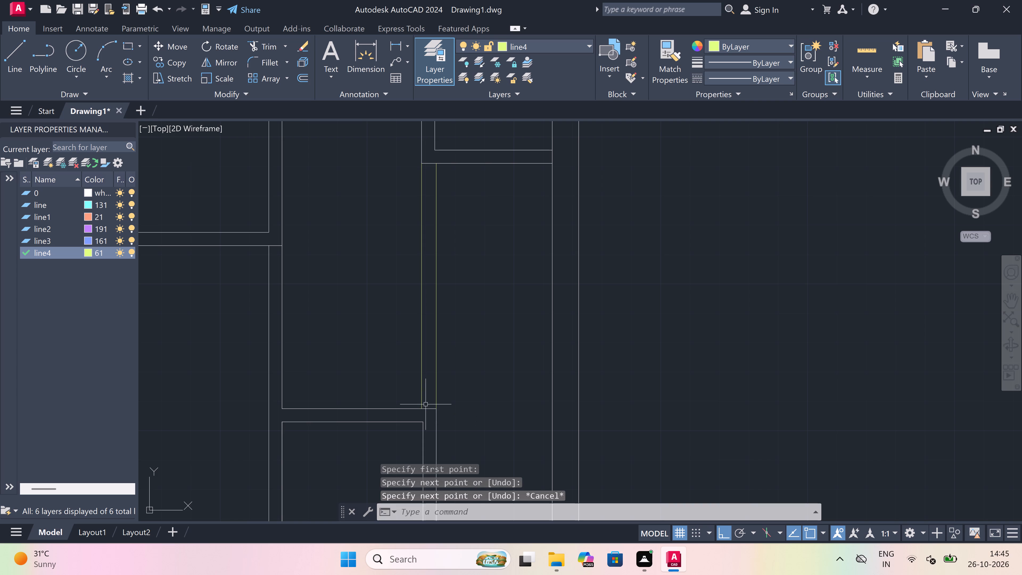
# On layer line4, draw a 3' vertical line upward from the bottom wall of the lower-left room.
pyautogui.scroll(-1, 425, 403)
pyautogui.scroll(1, 425, 403)
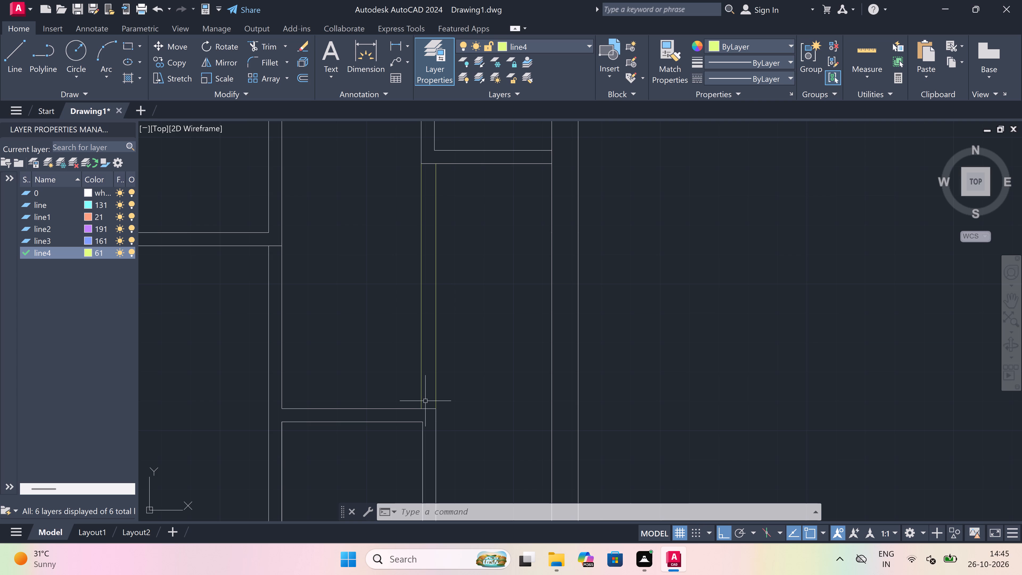
pyautogui.scroll(-1, 425, 401)
pyautogui.scroll(1, 424, 400)
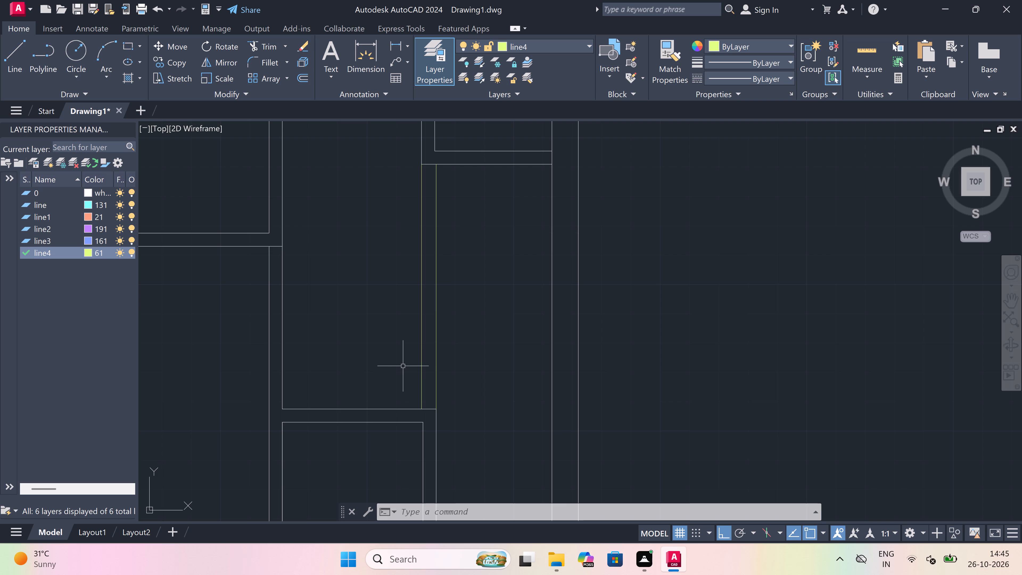
pyautogui.scroll(-2, 432, 342)
pyautogui.scroll(1, 437, 333)
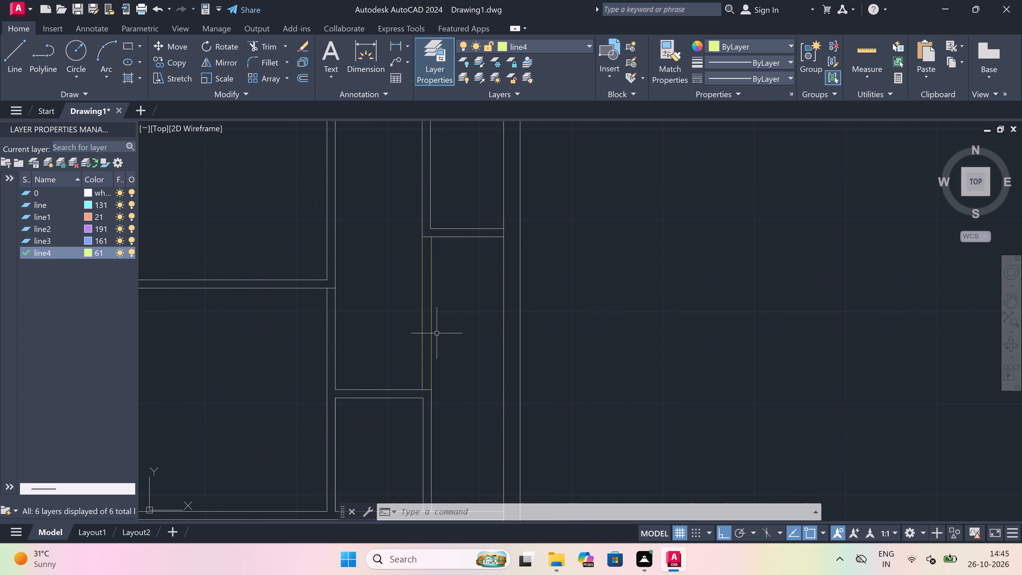
pyautogui.write('l')
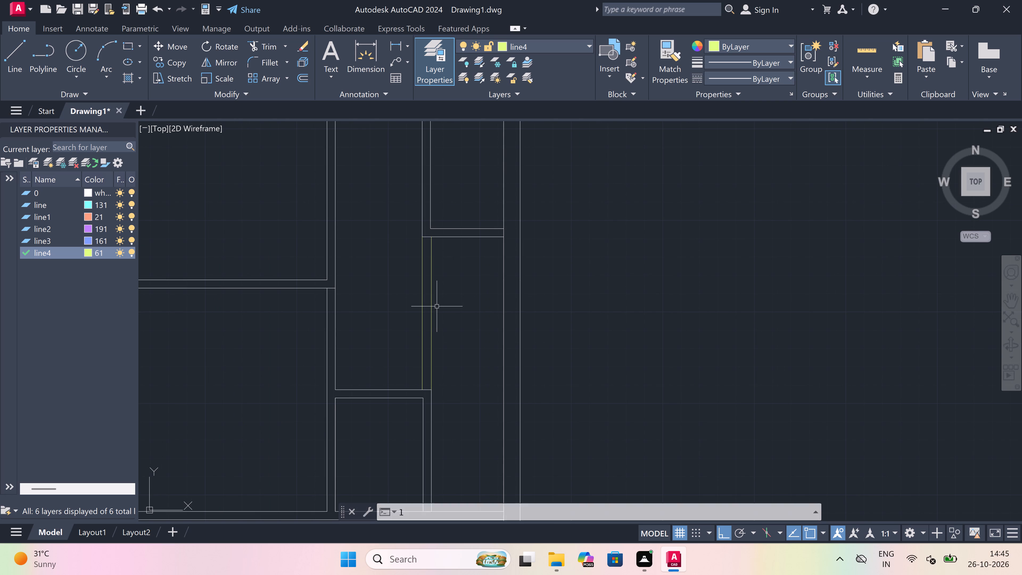
pyautogui.press('space')
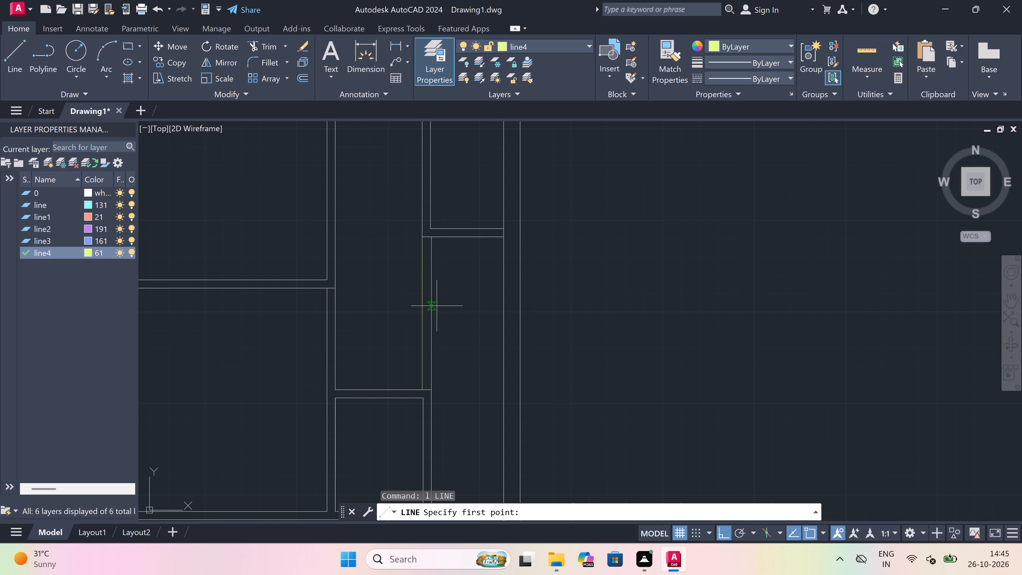
pyautogui.scroll(-2, 437, 306)
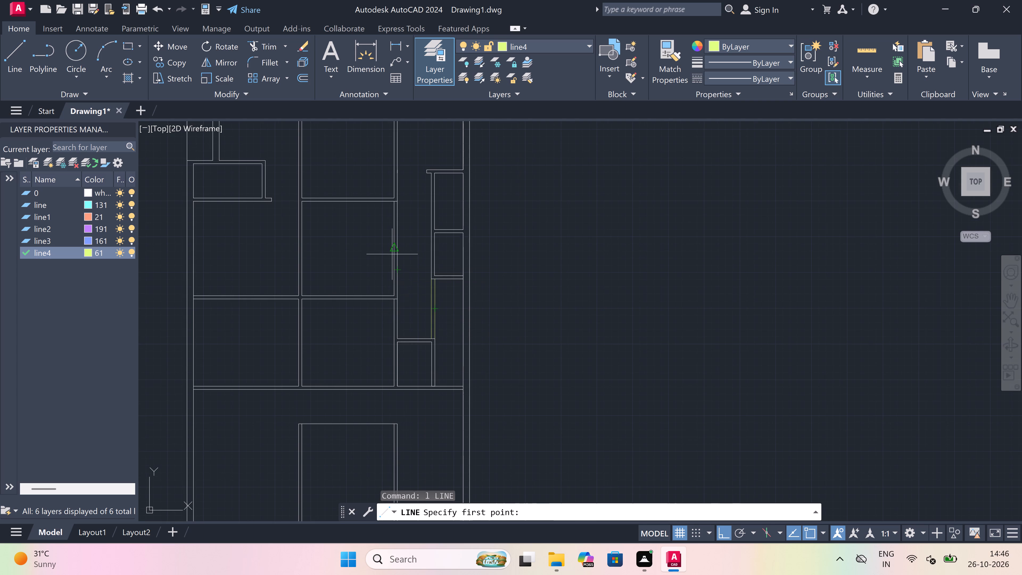
pyautogui.scroll(1, 392, 256)
pyautogui.scroll(-1, 392, 256)
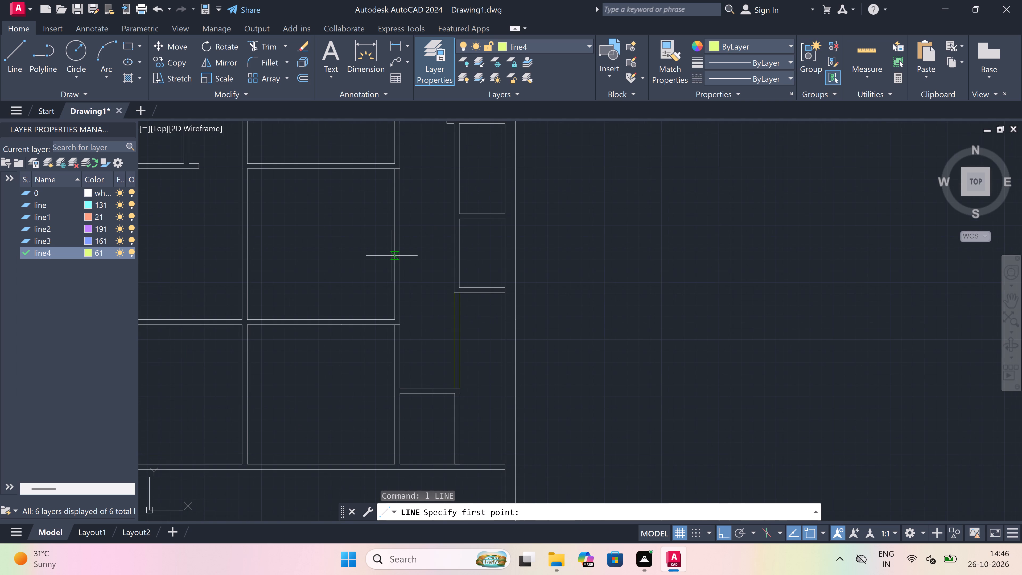
pyautogui.scroll(-2, 392, 256)
pyautogui.scroll(3, 297, 273)
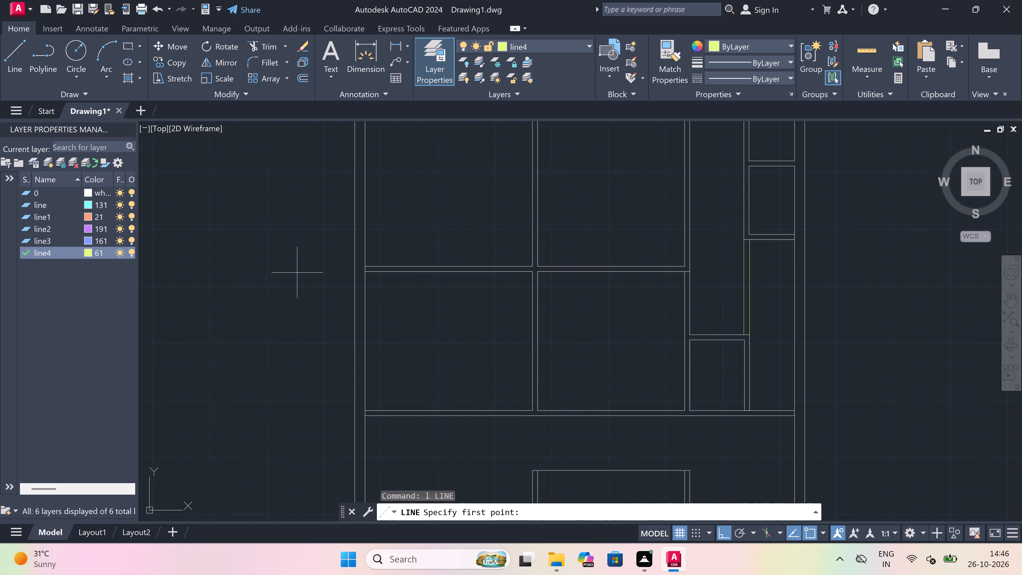
pyautogui.scroll(-2, 297, 273)
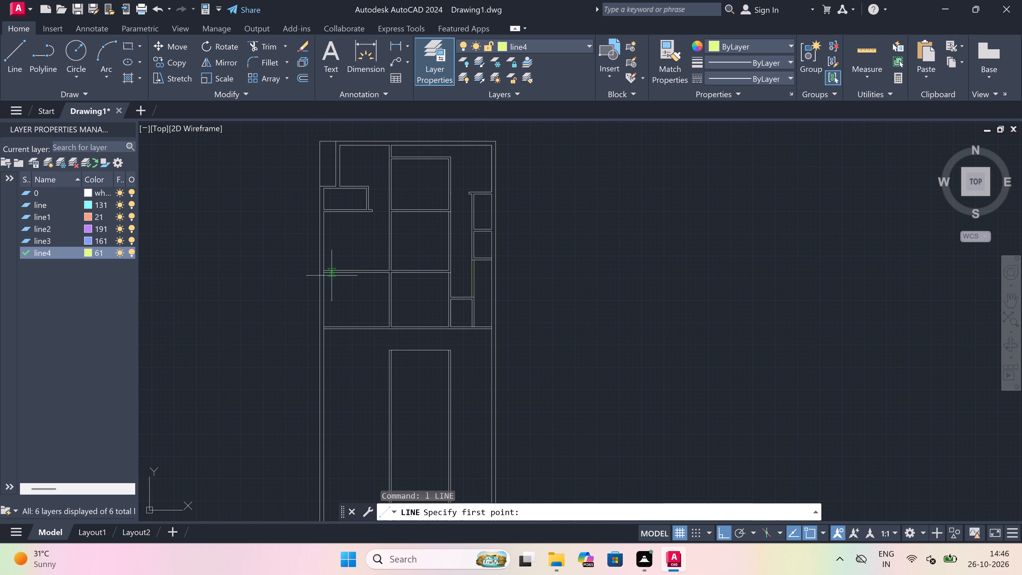
pyautogui.scroll(2, 342, 294)
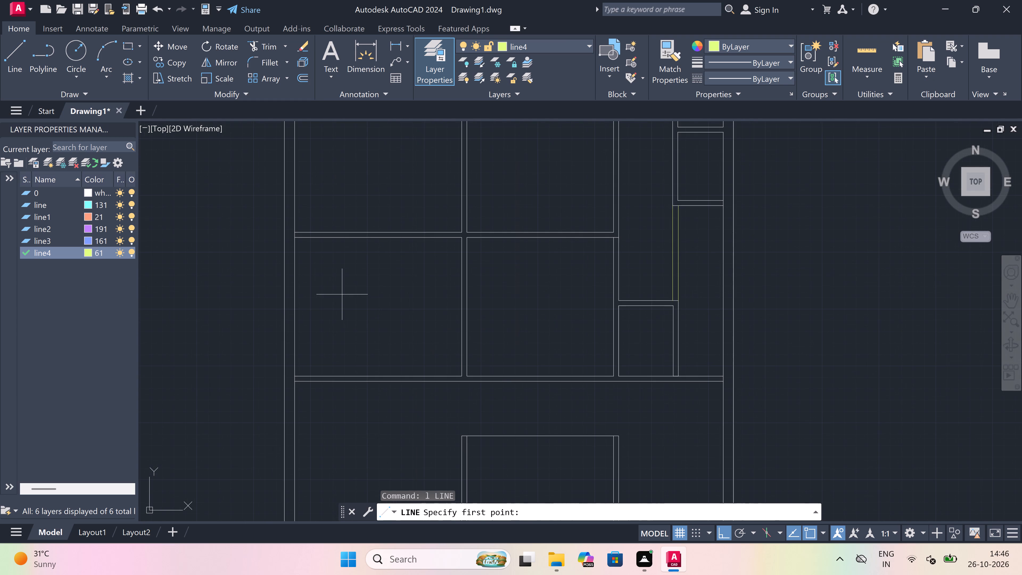
pyautogui.scroll(2, 335, 305)
pyautogui.scroll(-1, 335, 305)
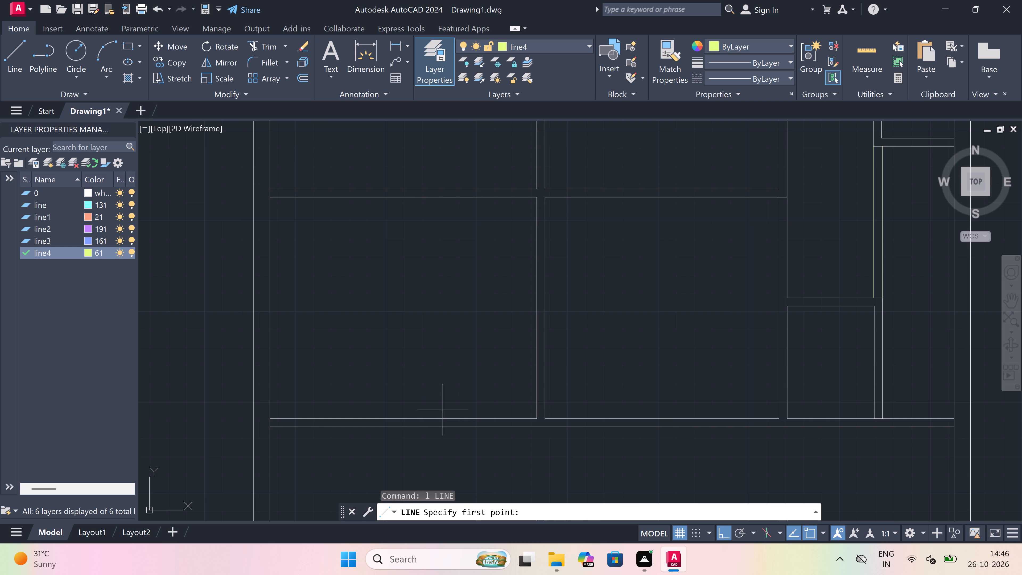
pyautogui.click(443, 416)
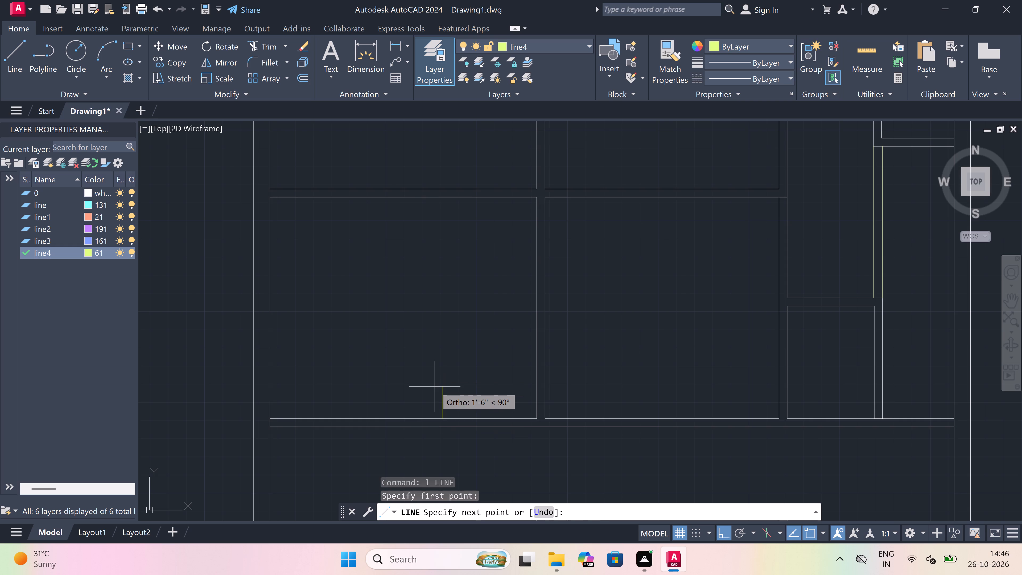
pyautogui.write("3'")
pyautogui.press('space')
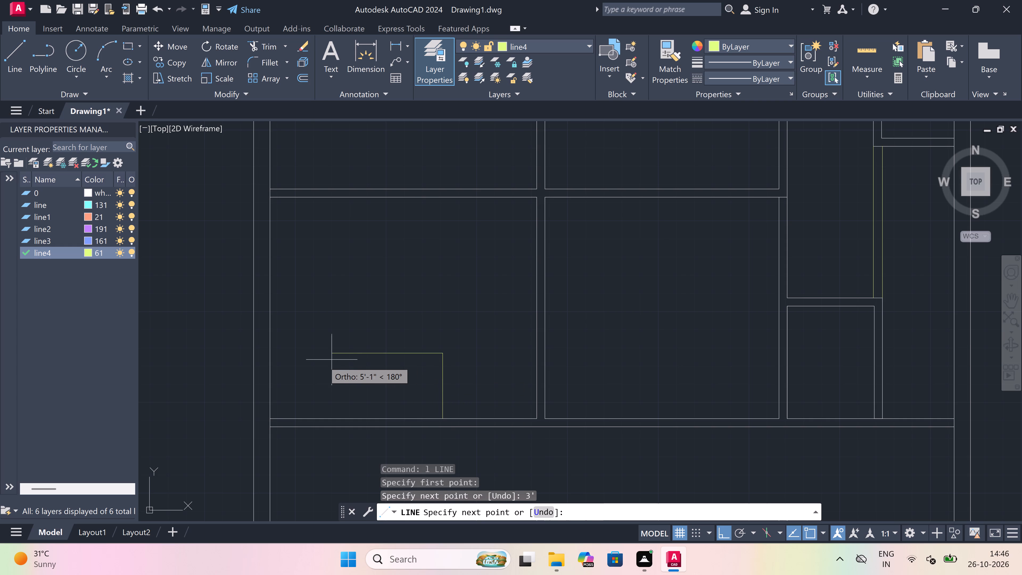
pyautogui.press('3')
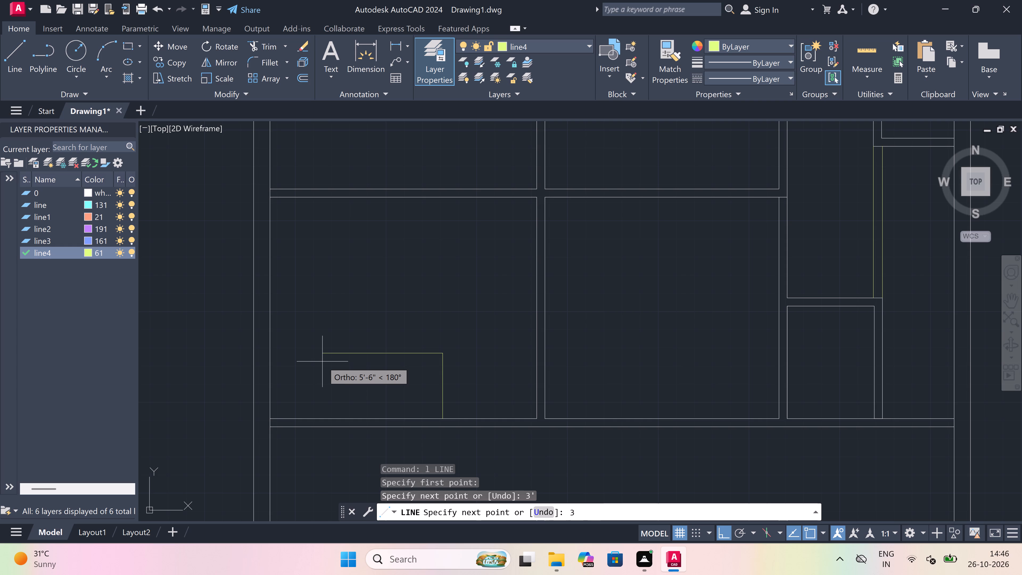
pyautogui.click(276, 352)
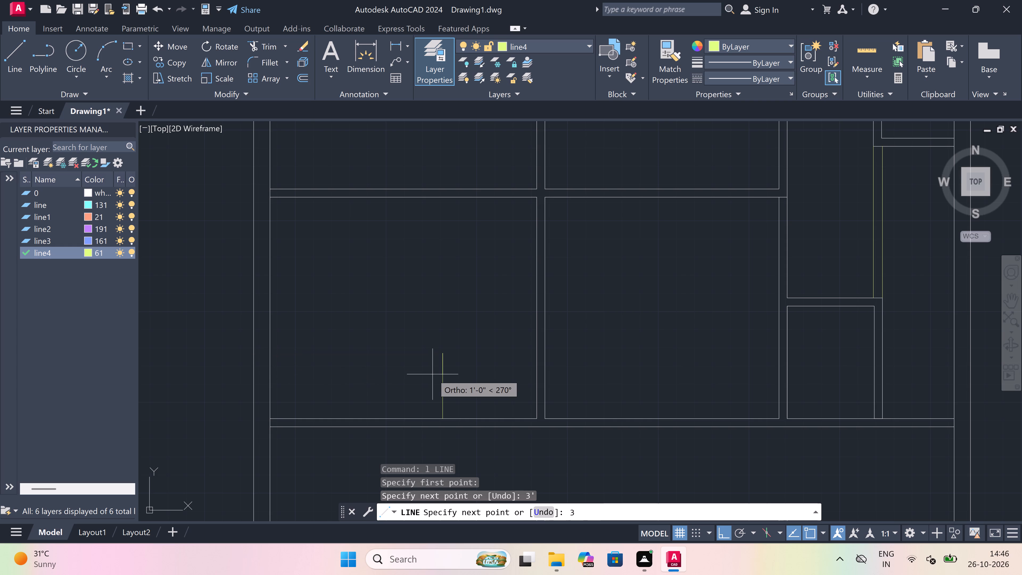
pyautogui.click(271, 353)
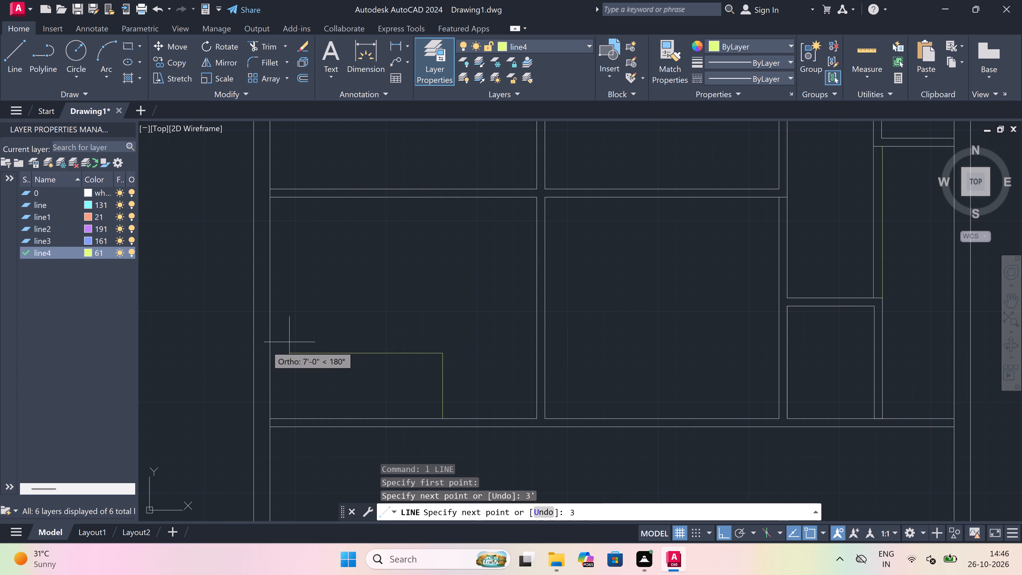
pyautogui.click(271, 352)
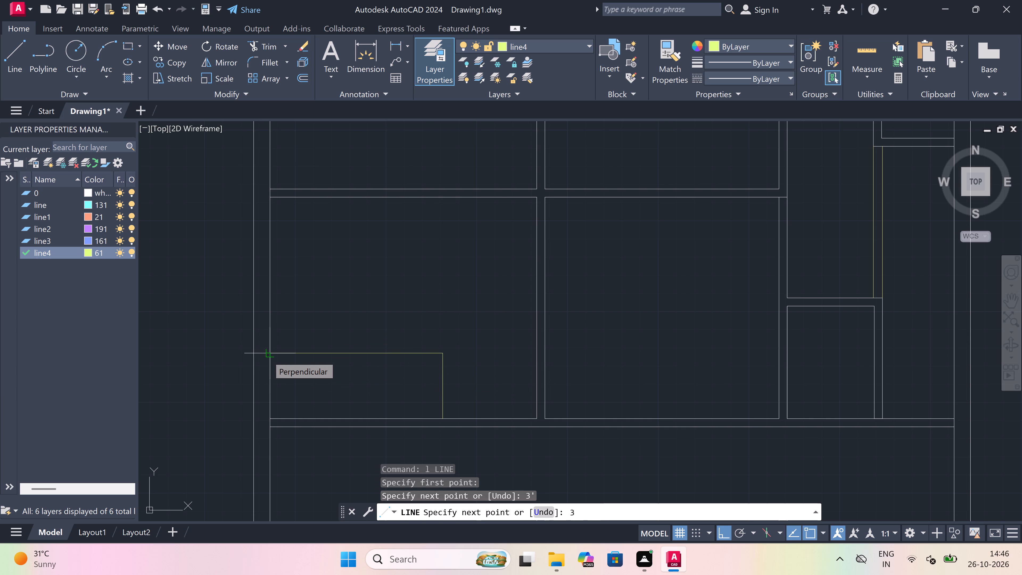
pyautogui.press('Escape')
# Draw a line from the lower-left room's left wall across to the top end of the 3' vertical line.
pyautogui.press('space')
pyautogui.moveTo(267, 355); pyautogui.dragTo(273, 354)
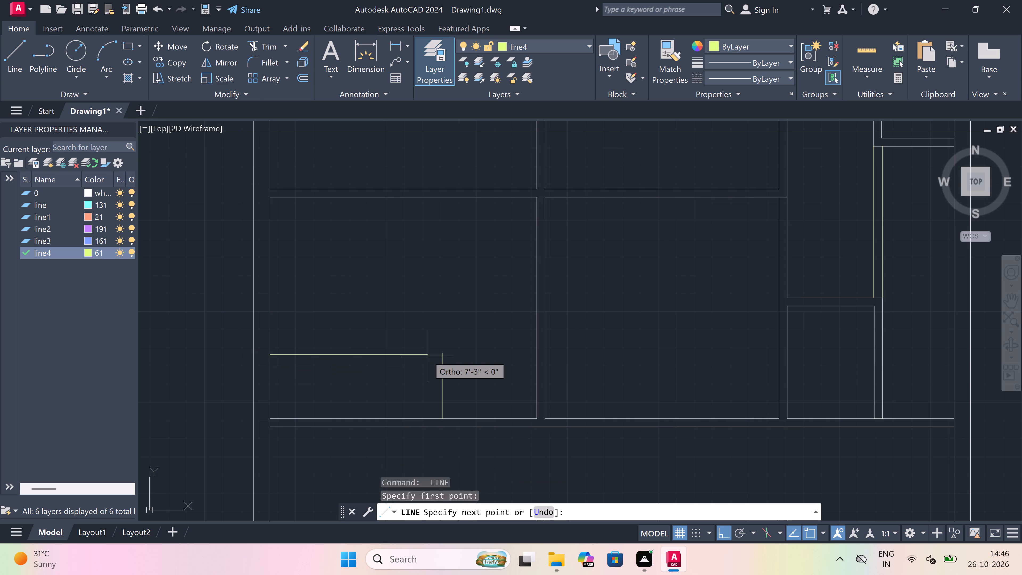
pyautogui.click(440, 351)
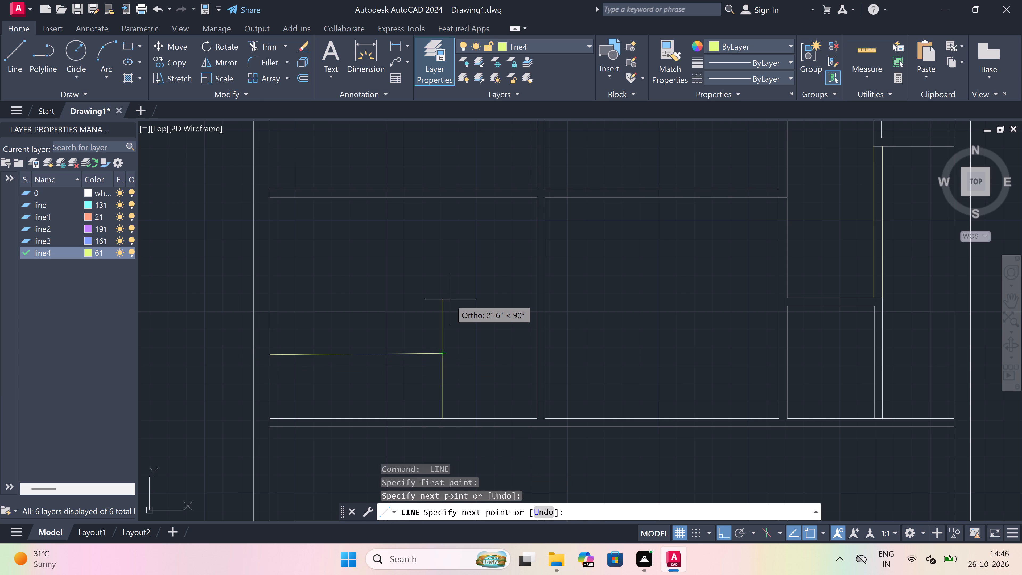
pyautogui.press('Escape')
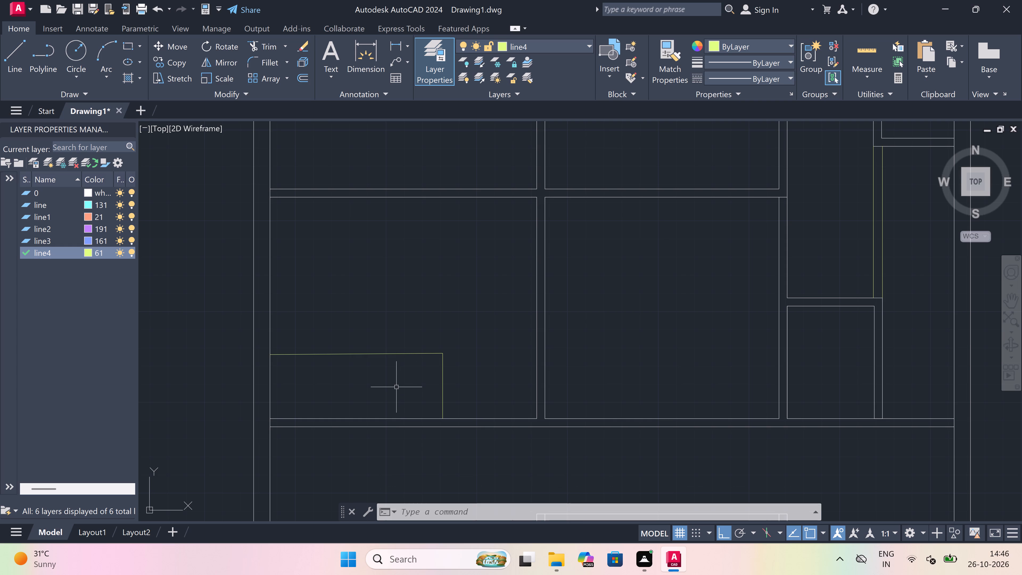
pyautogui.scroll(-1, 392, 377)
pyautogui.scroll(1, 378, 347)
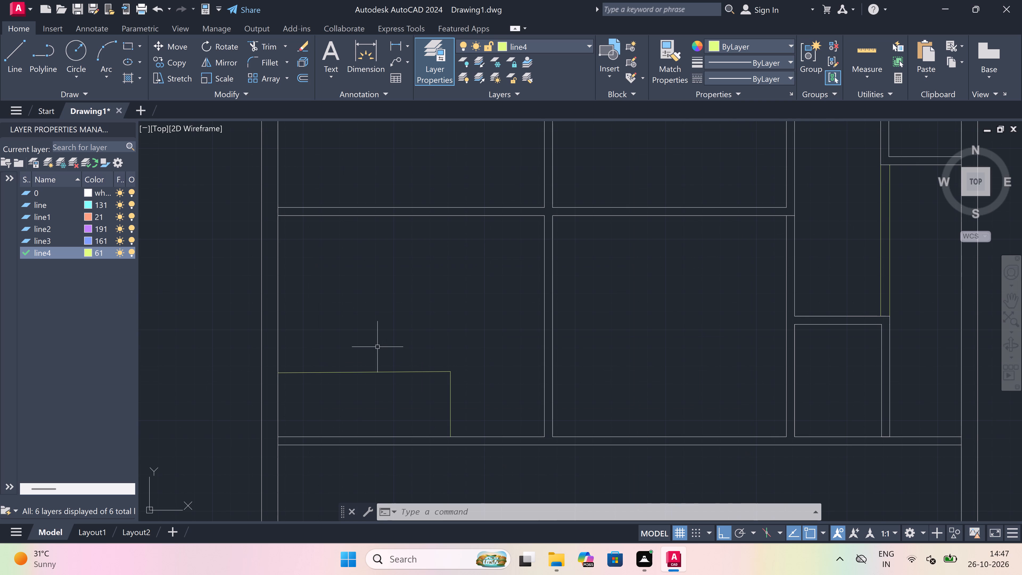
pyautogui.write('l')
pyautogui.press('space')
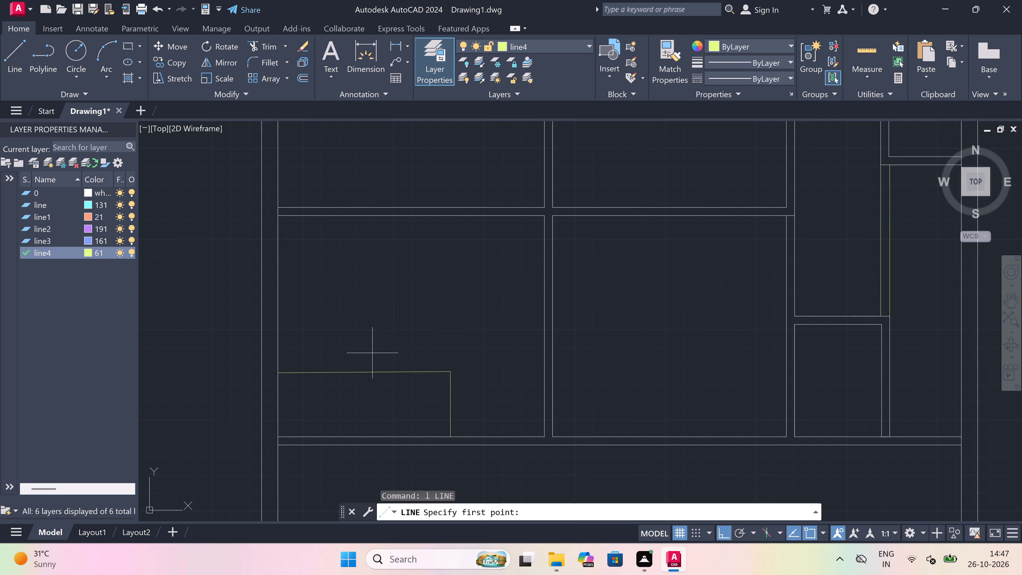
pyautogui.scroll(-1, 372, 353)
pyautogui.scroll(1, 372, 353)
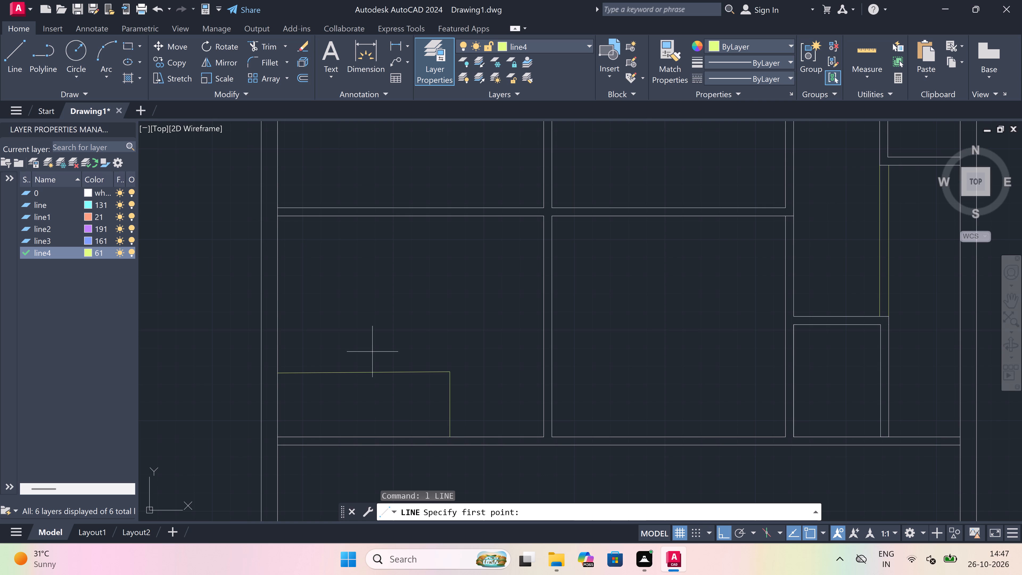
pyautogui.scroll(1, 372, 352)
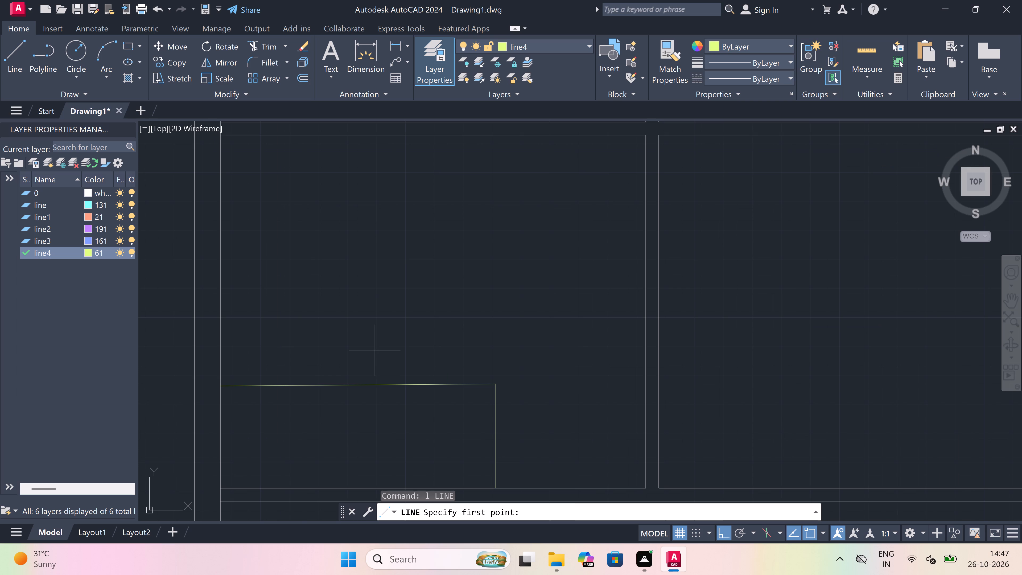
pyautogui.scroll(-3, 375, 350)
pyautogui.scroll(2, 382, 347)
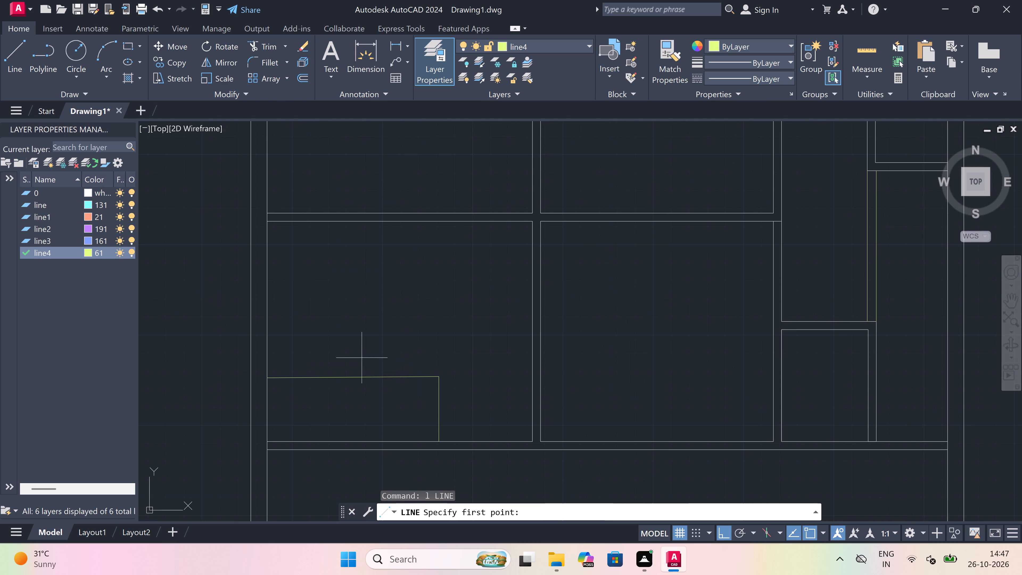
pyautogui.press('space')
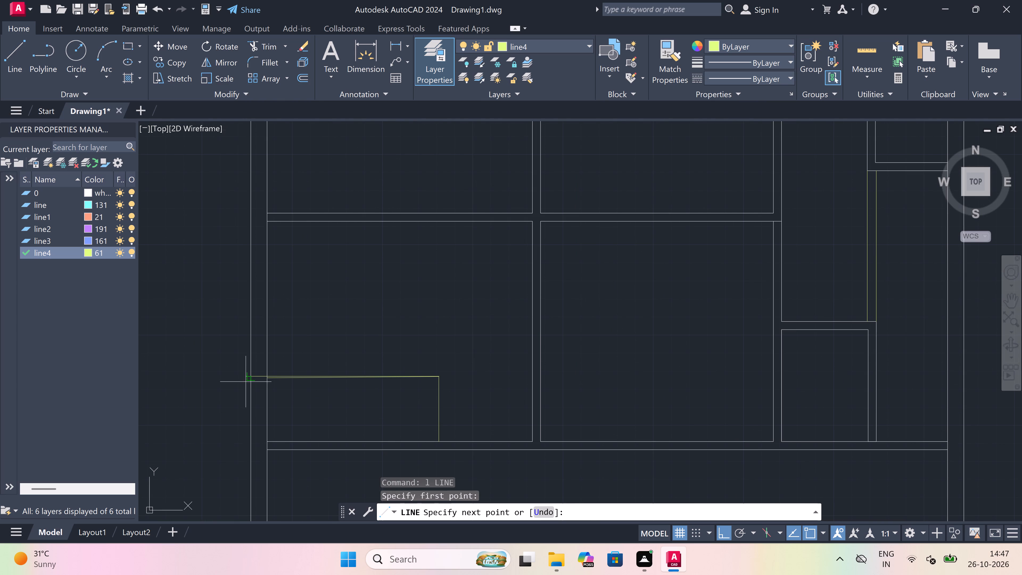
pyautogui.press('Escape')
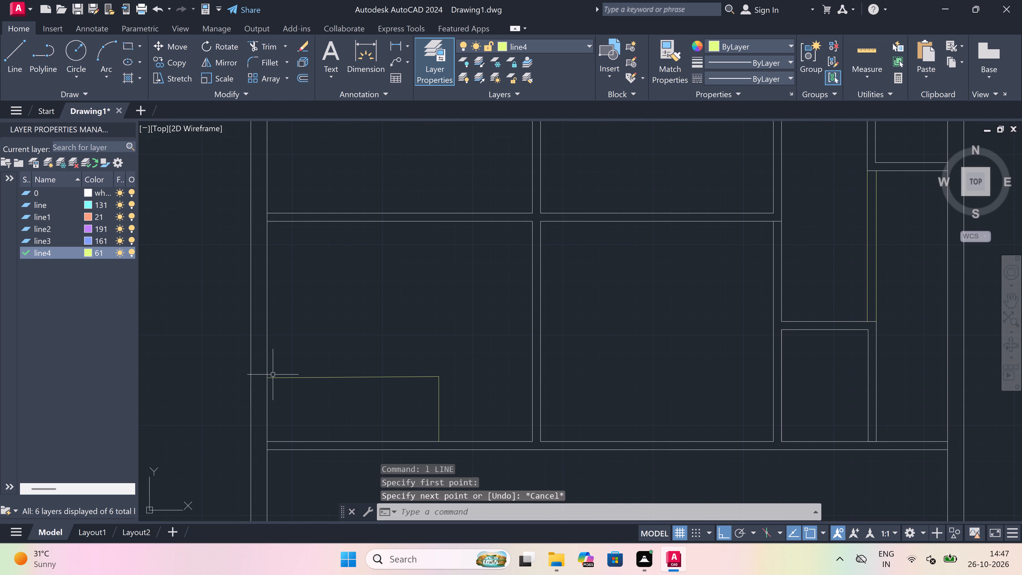
# Draw connected lines from the left-wall end of the slanted line: 3' right, 4' up, and back left to the wall.
pyautogui.press('space')
pyautogui.click(268, 374)
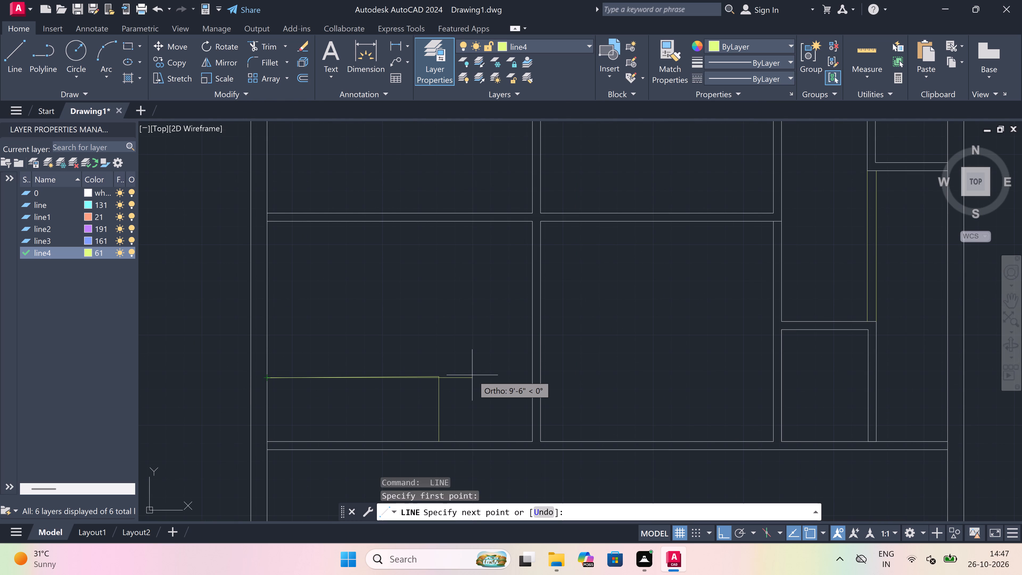
pyautogui.write('3;')
pyautogui.press("'")
pyautogui.press('BackSpace')
pyautogui.press('BackSpace')
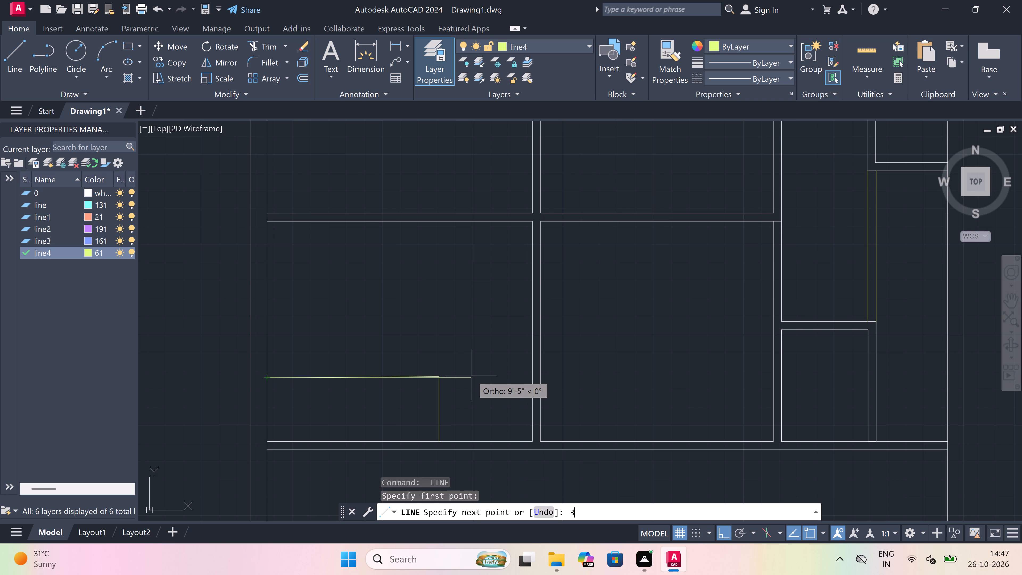
pyautogui.press('BackSpace')
pyautogui.write("3'")
pyautogui.press('space')
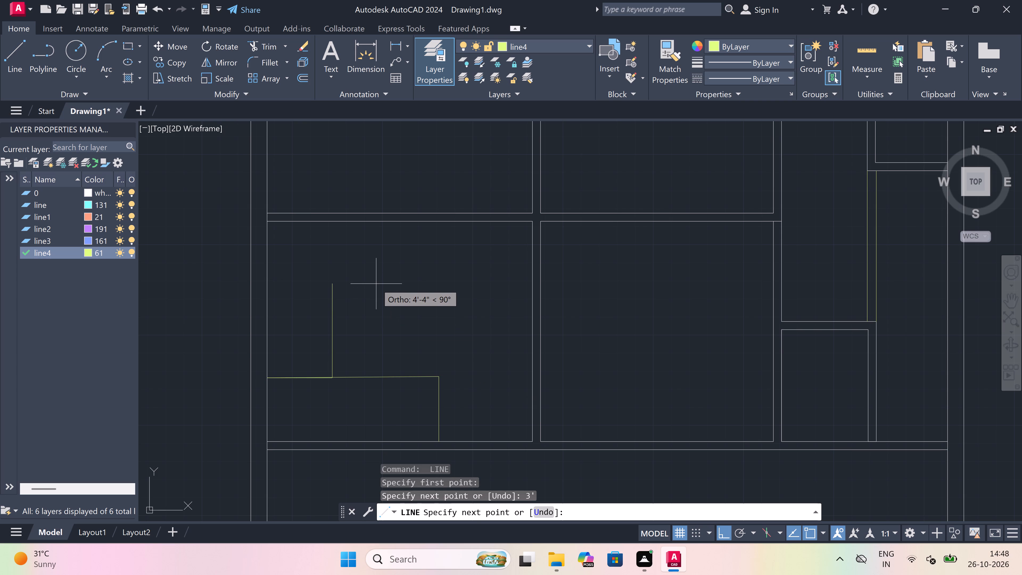
pyautogui.write("4'")
pyautogui.press('space')
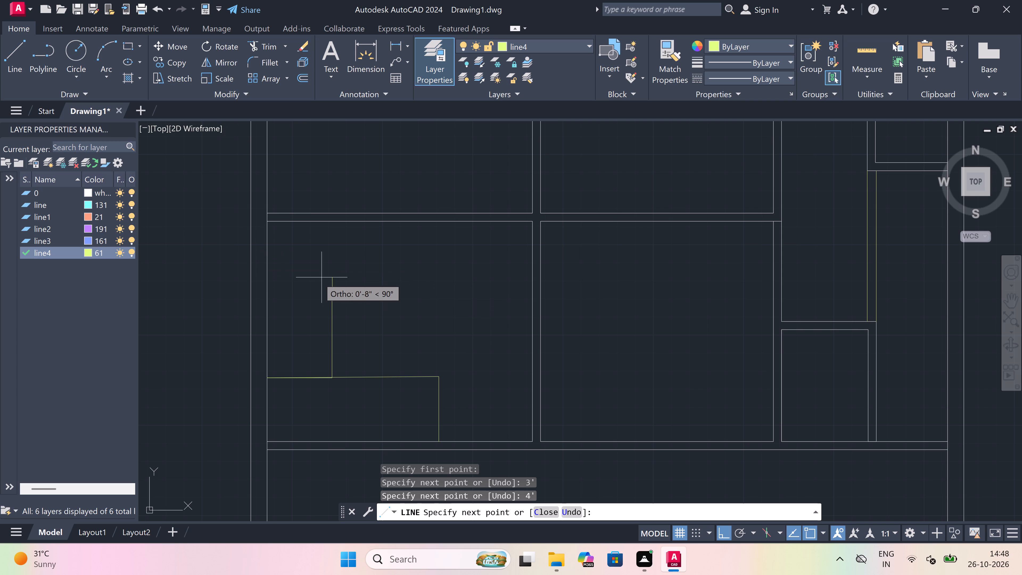
pyautogui.click(271, 290)
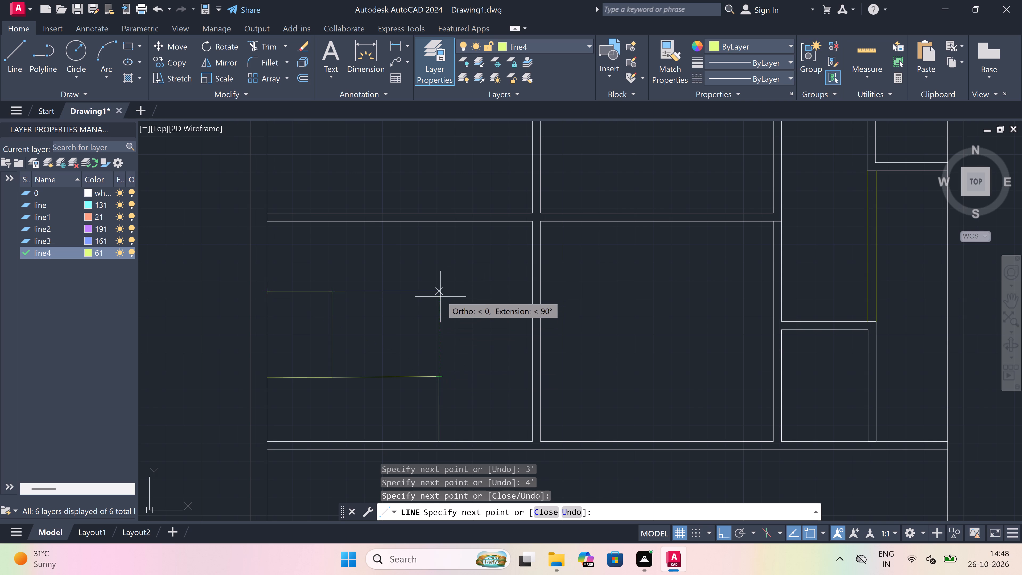
# Continue the line right along the same level until above the lower 3' vertical line, and up to the room's top wall.
pyautogui.moveTo(440, 293); pyautogui.dragTo(439, 286)
pyautogui.click(440, 223)
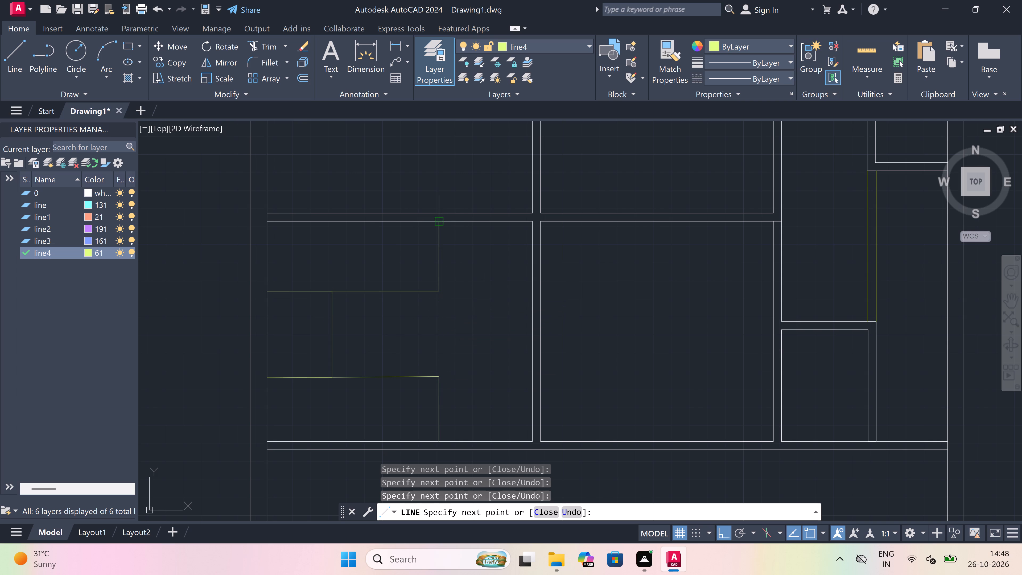
pyautogui.press('Escape')
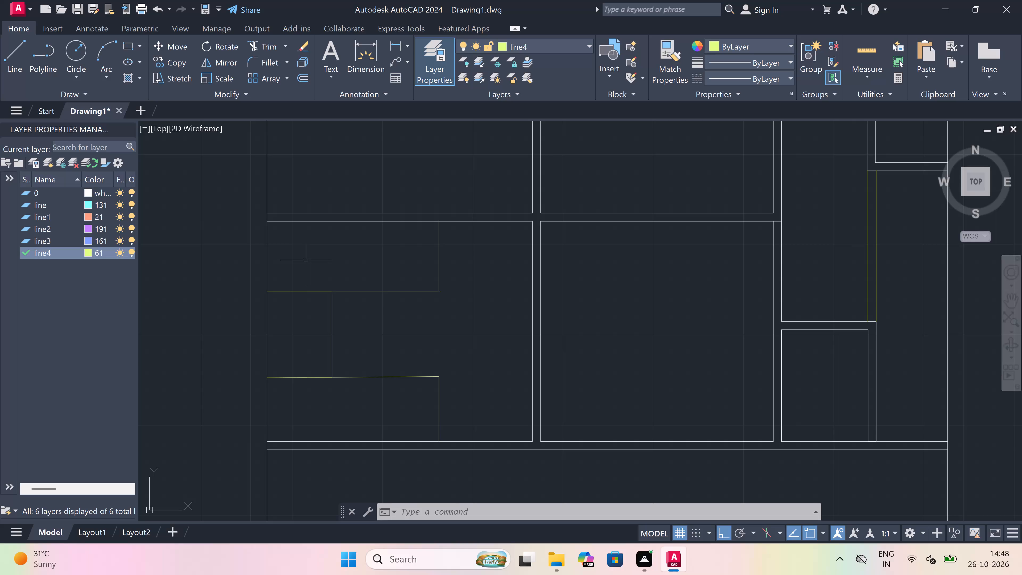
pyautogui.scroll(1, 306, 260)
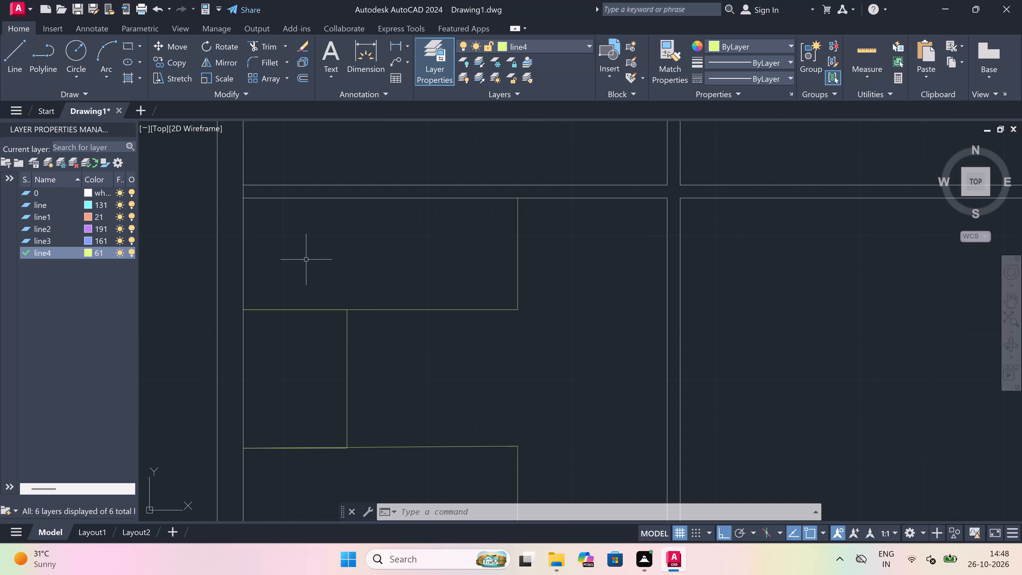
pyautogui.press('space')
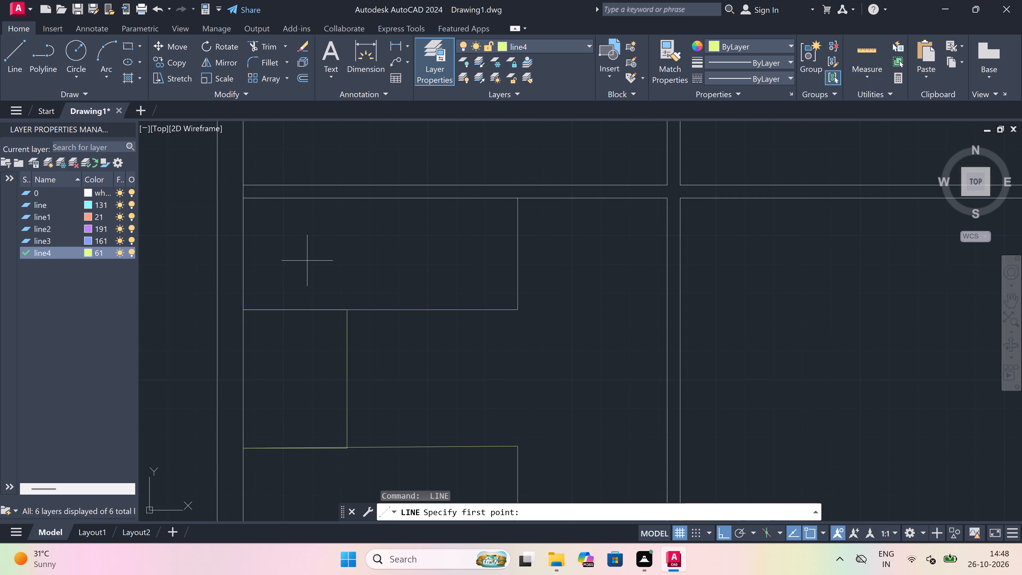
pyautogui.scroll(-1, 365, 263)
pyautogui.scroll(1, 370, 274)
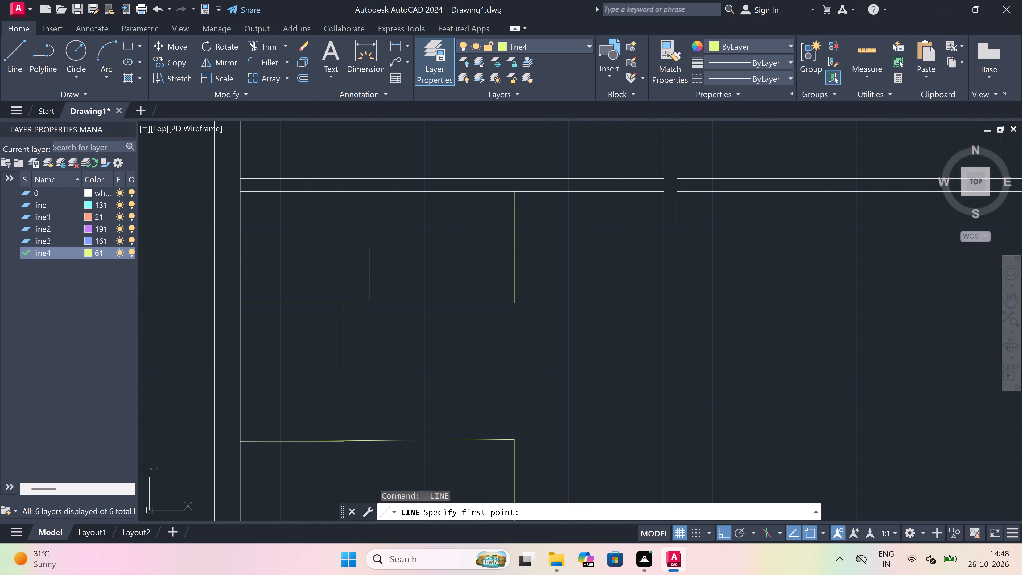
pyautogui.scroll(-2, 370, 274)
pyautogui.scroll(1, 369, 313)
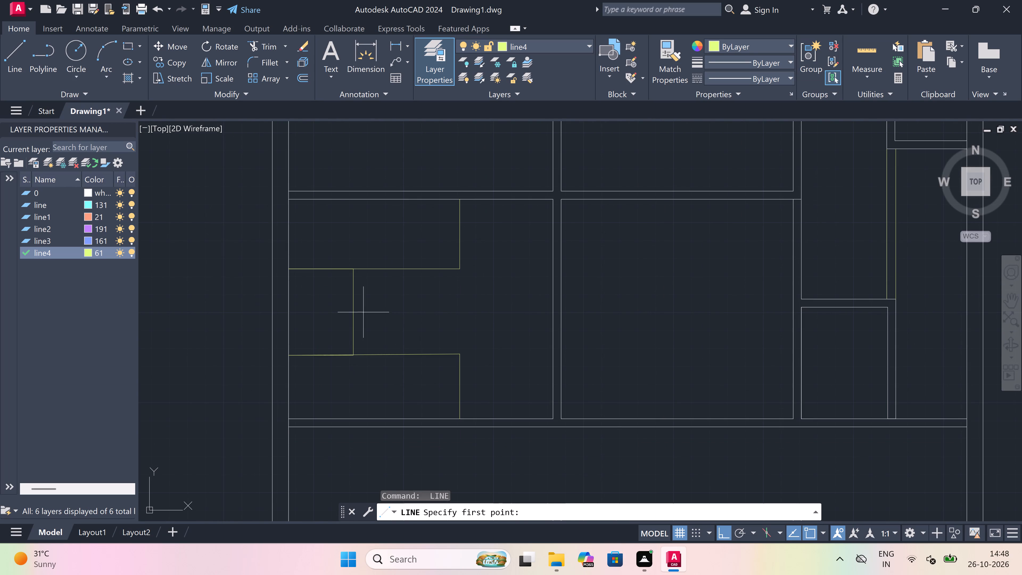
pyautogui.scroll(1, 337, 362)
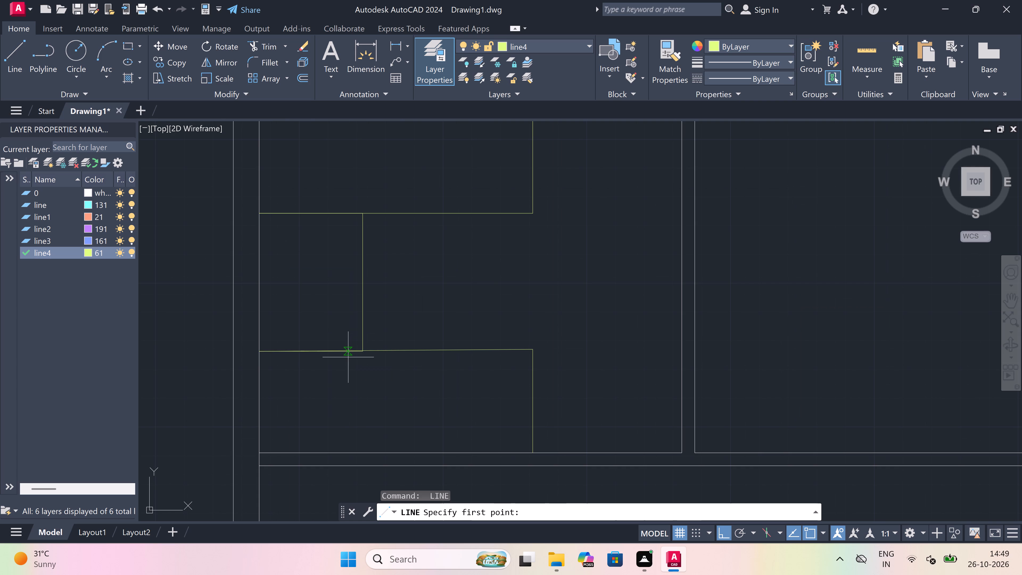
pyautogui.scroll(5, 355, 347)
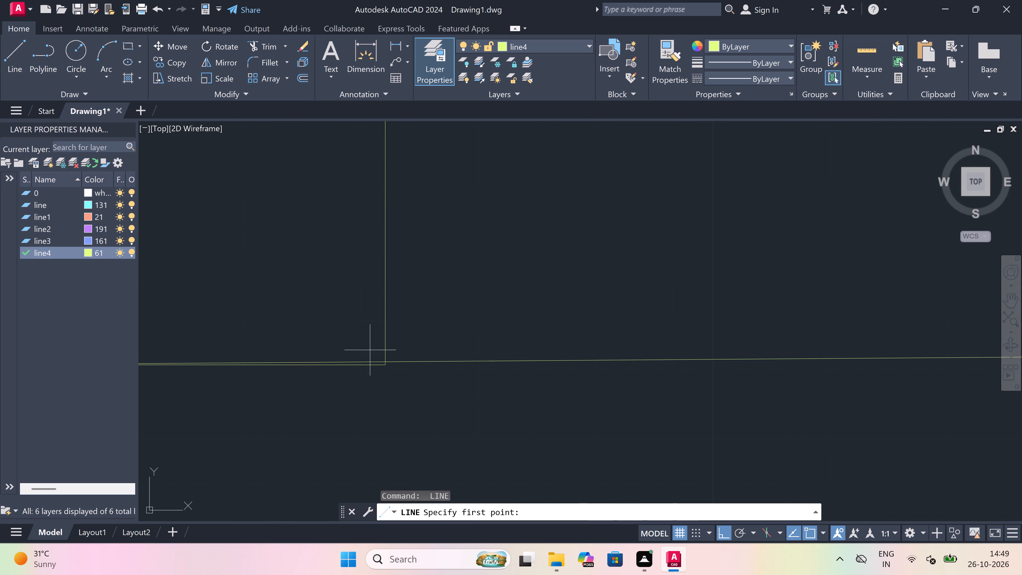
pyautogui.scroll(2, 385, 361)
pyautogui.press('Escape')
# Delete the short 3' horizontal line lying just under the slanted line at the left wall.
pyautogui.scroll(-2, 390, 348)
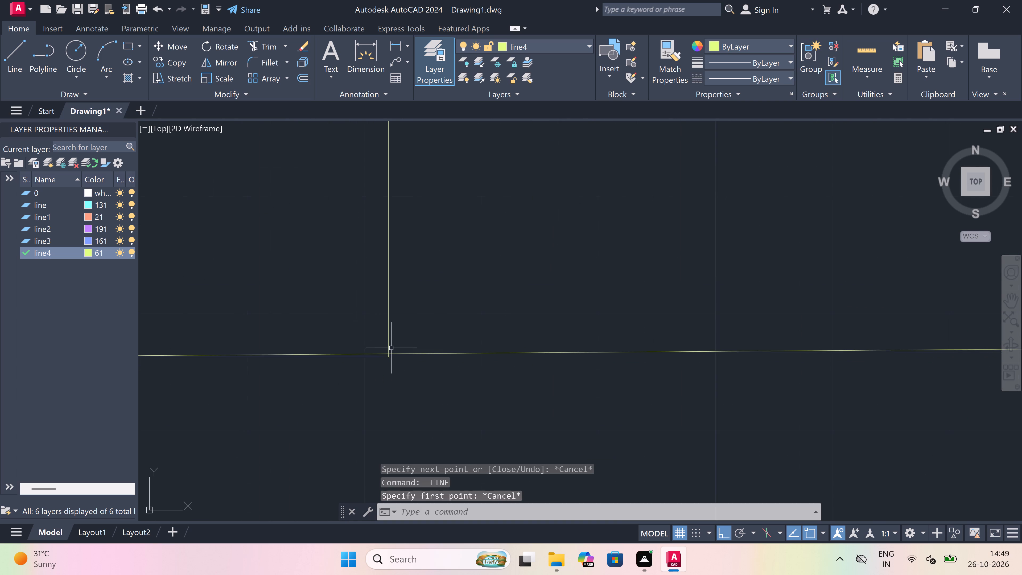
pyautogui.scroll(-3, 401, 348)
pyautogui.scroll(4, 402, 348)
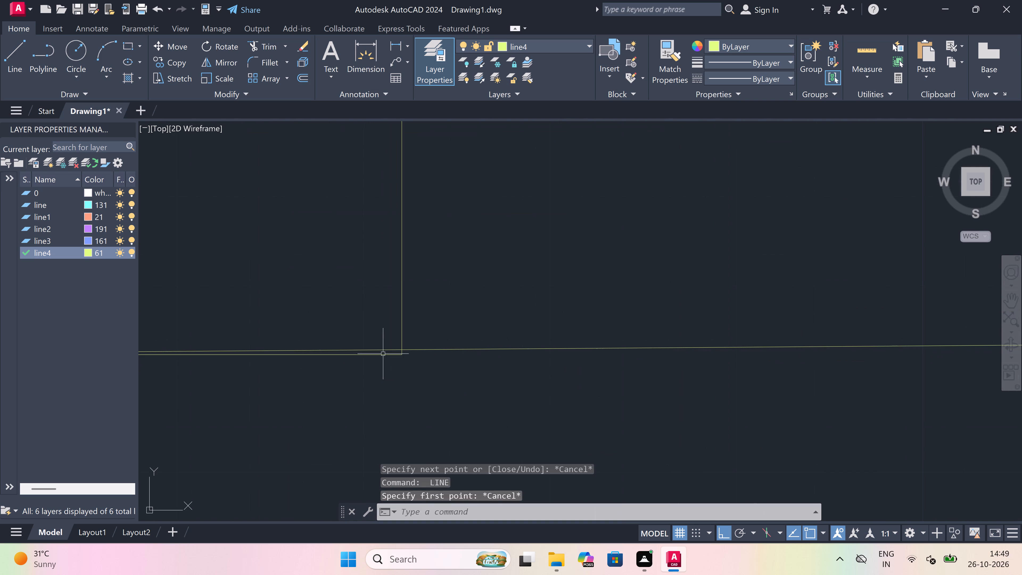
pyautogui.click(383, 354)
pyautogui.press('Delete')
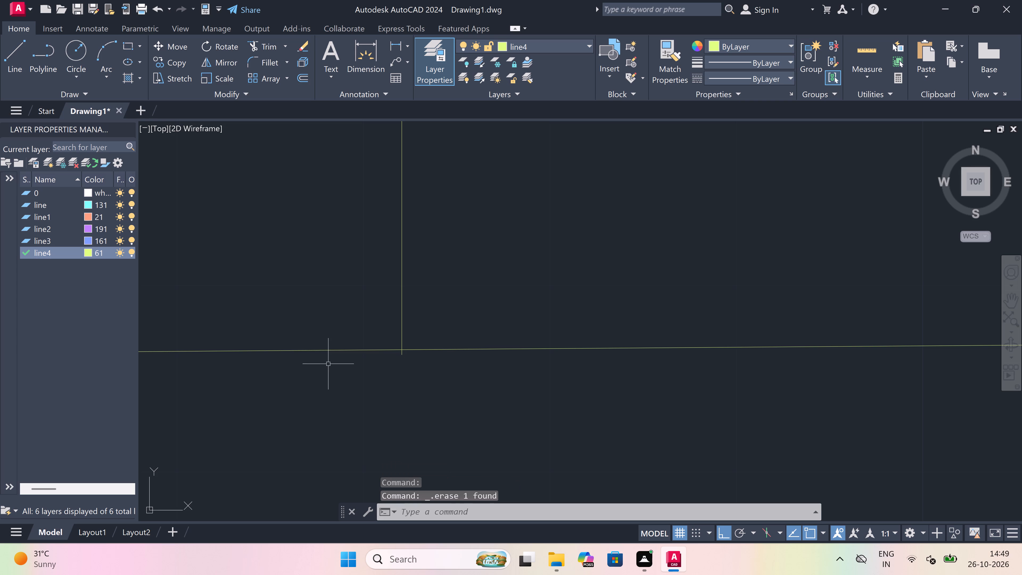
# Trim the end of the 4' vertical line that extends below the slanted line.
pyautogui.scroll(2, 393, 351)
pyautogui.scroll(2, 432, 356)
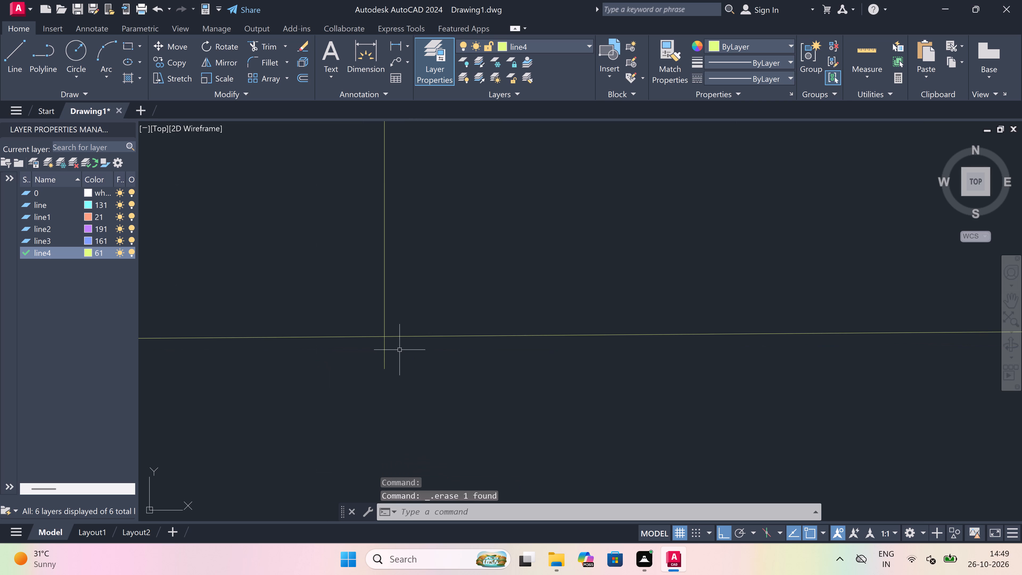
pyautogui.press('t')
pyautogui.press('r')
pyautogui.press('space')
pyautogui.click(385, 348)
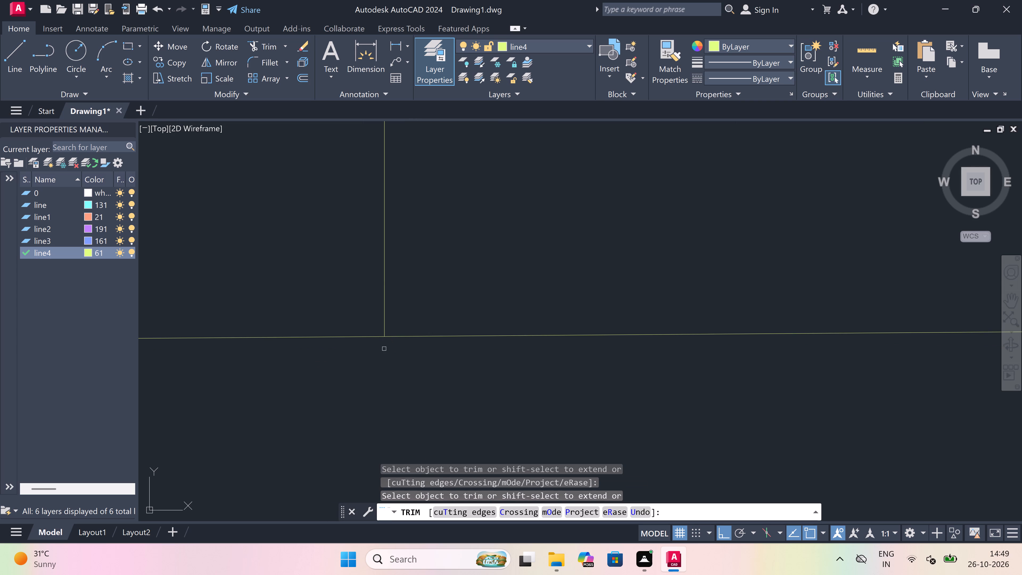
pyautogui.press('Escape')
# Offset the lower flight's 3' vertical end line repeatedly to the left at 8" spacing, making seven tread lines.
pyautogui.scroll(-7, 383, 358)
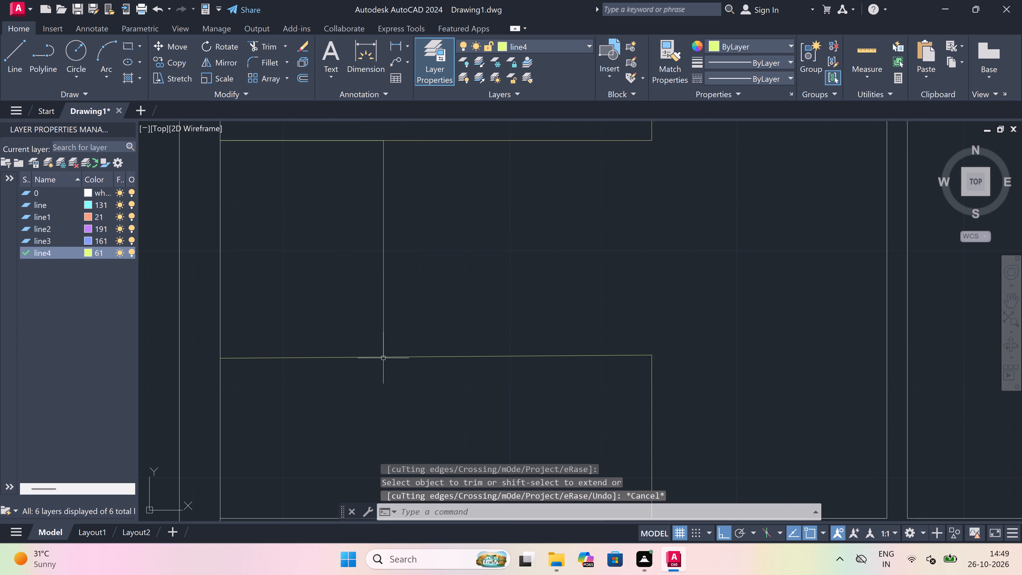
pyautogui.scroll(-5, 383, 358)
pyautogui.scroll(4, 384, 359)
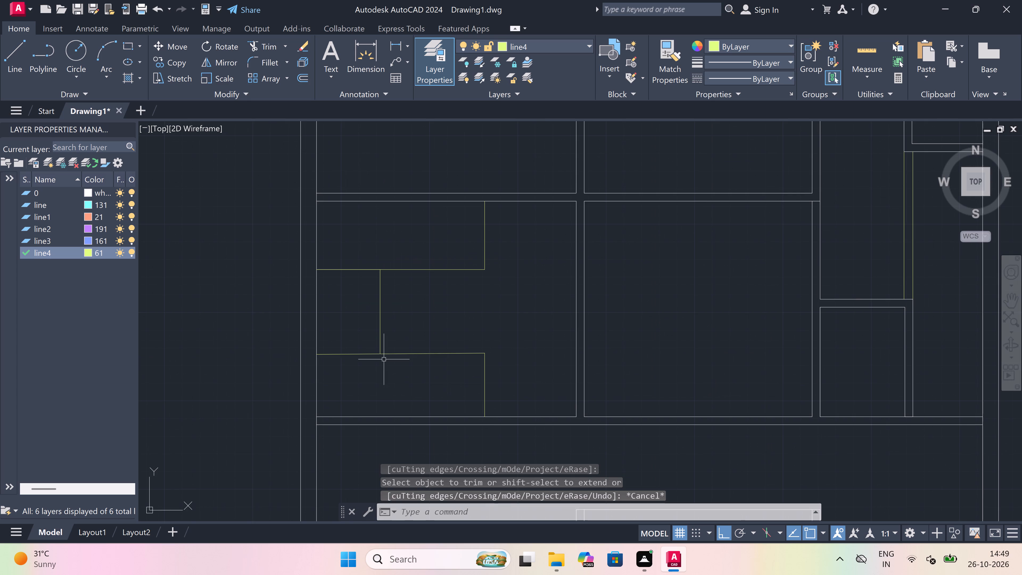
pyautogui.scroll(1, 384, 359)
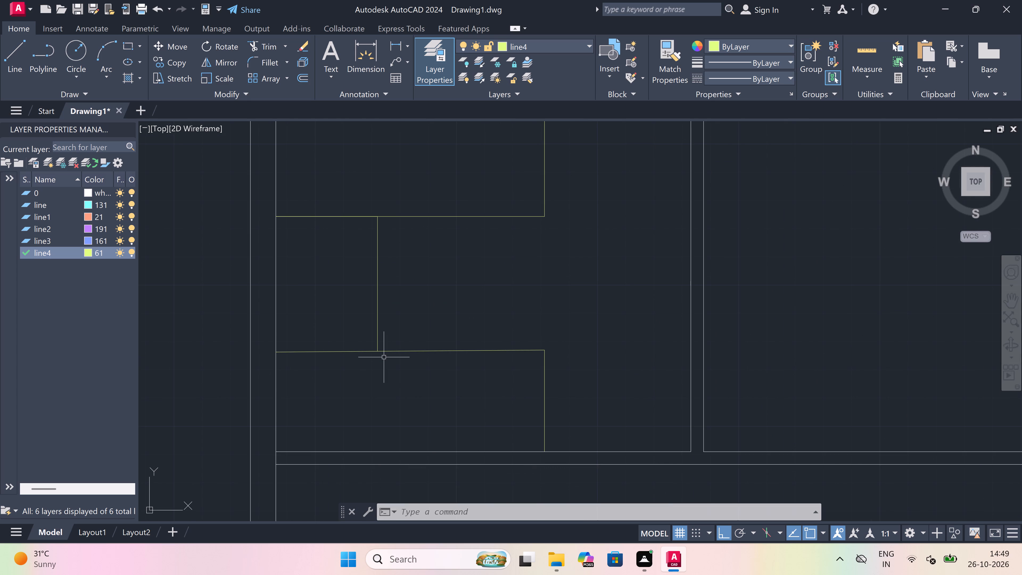
pyautogui.scroll(1, 384, 357)
pyautogui.scroll(-3, 384, 357)
pyautogui.scroll(3, 375, 335)
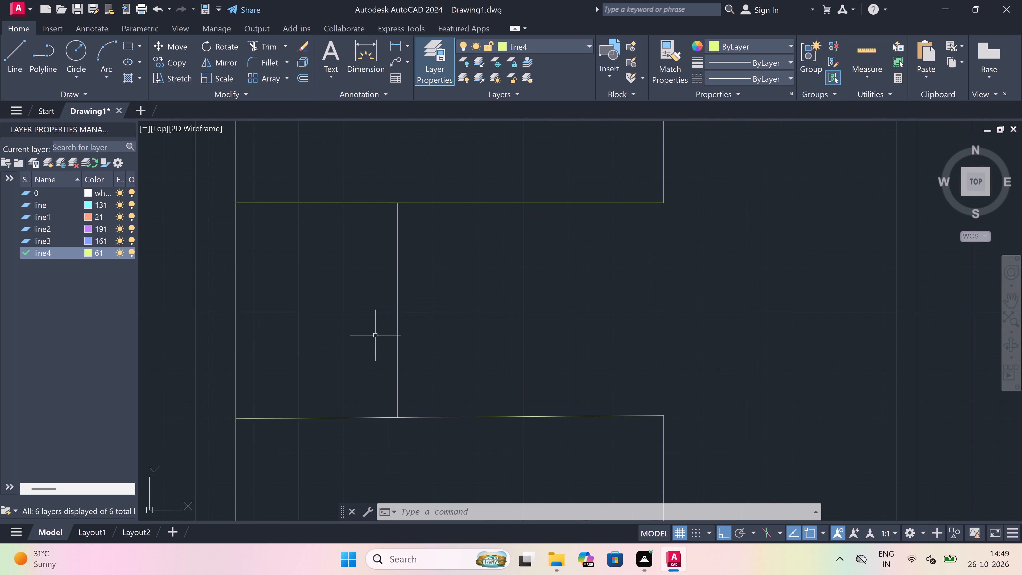
pyautogui.press('o')
pyautogui.press('space')
pyautogui.scroll(-3, 513, 364)
pyautogui.scroll(2, 537, 389)
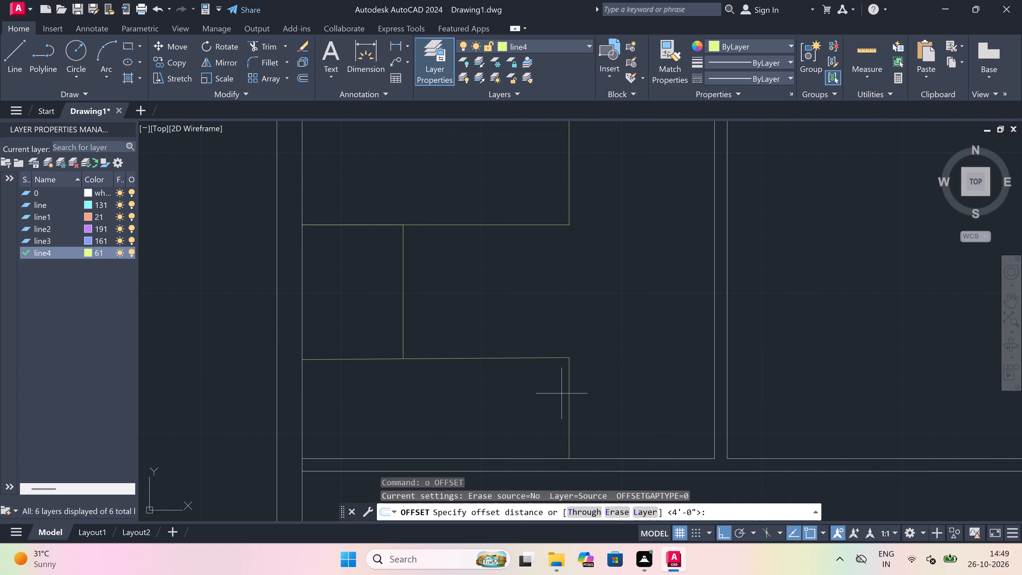
pyautogui.moveTo(565, 393); pyautogui.dragTo(542, 392)
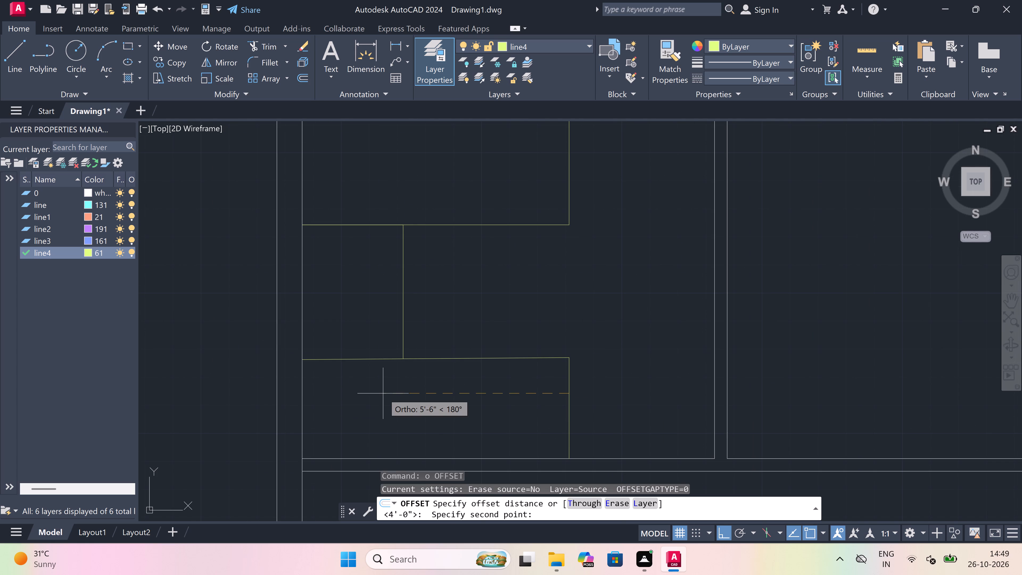
pyautogui.press('8')
pyautogui.hotkey('shift', '"')
pyautogui.press('space')
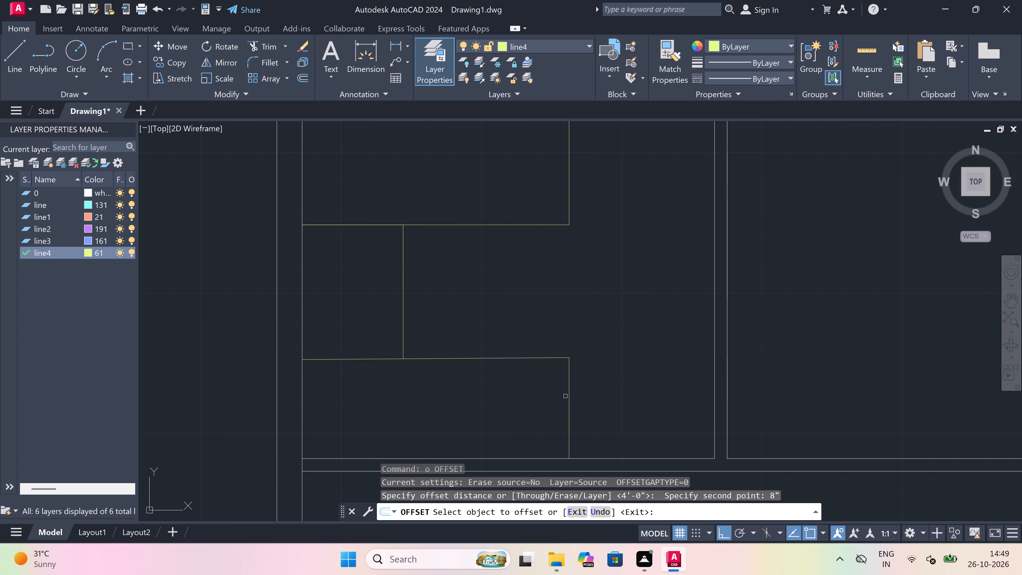
pyautogui.moveTo(568, 396); pyautogui.dragTo(475, 385)
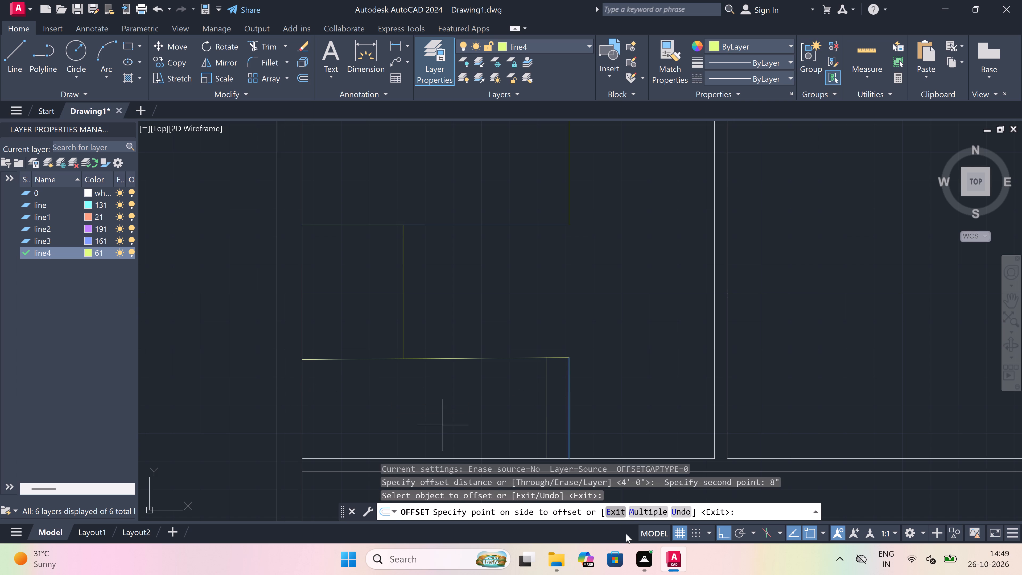
pyautogui.click(642, 512)
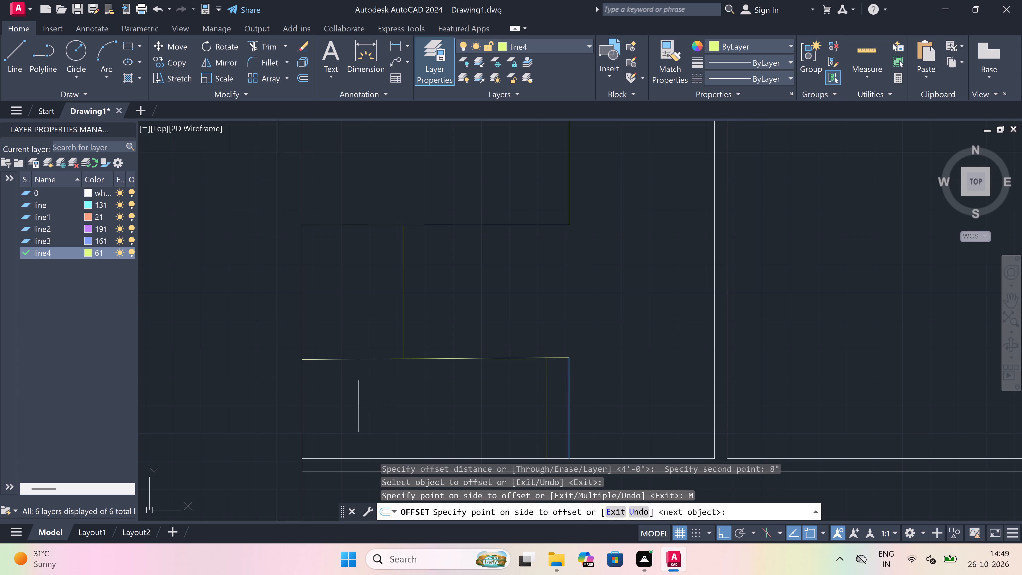
pyautogui.tripleClick(341, 401)
pyautogui.tripleClick(341, 401)
pyautogui.tripleClick(341, 401)
pyautogui.doubleClick(341, 400)
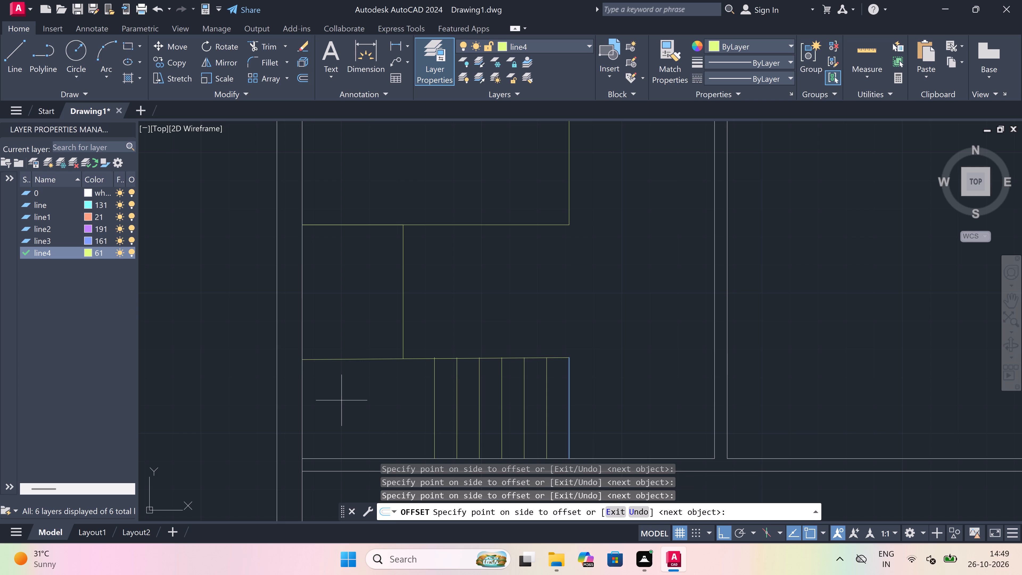
pyautogui.click(341, 400)
pyautogui.press('Escape')
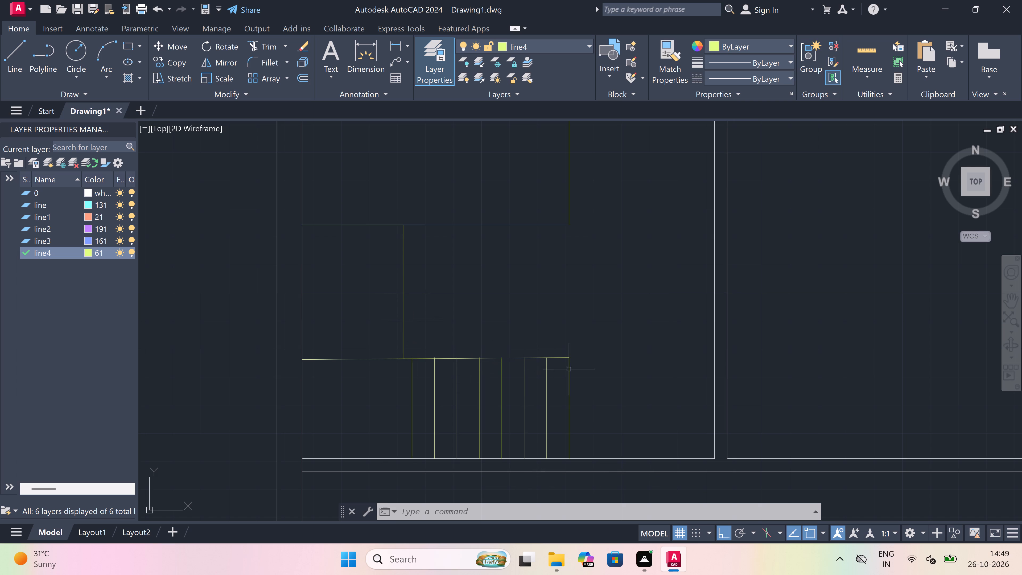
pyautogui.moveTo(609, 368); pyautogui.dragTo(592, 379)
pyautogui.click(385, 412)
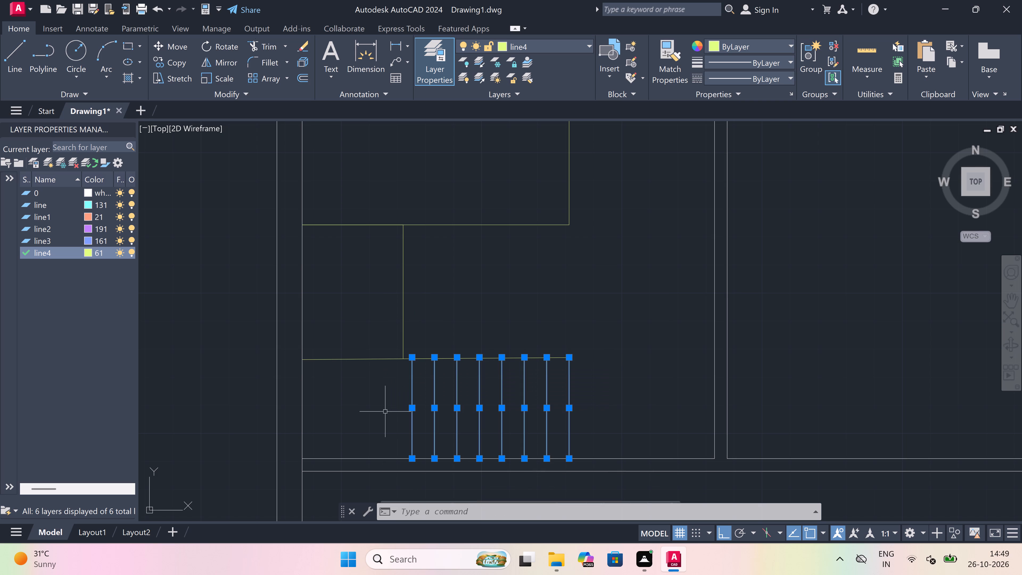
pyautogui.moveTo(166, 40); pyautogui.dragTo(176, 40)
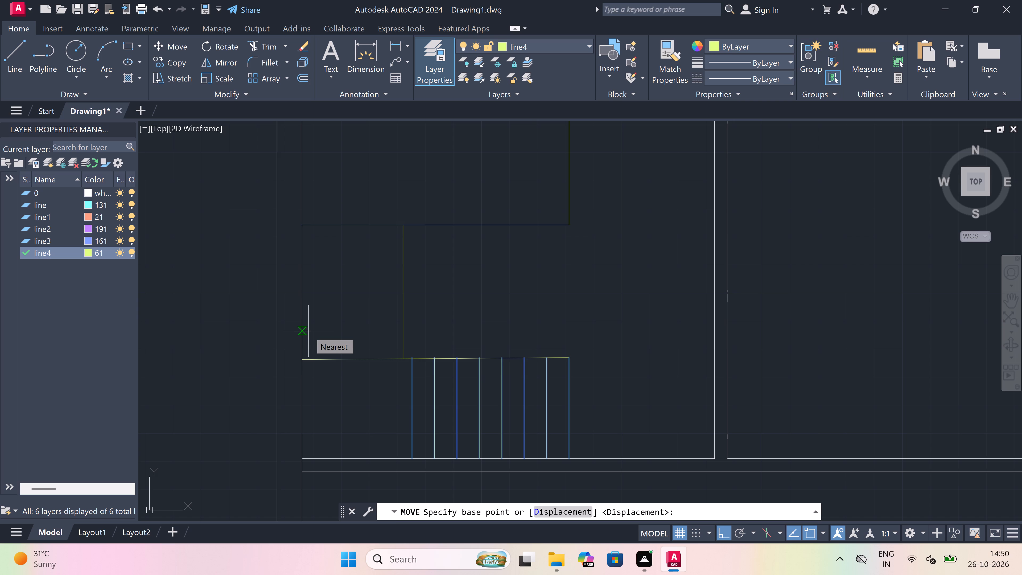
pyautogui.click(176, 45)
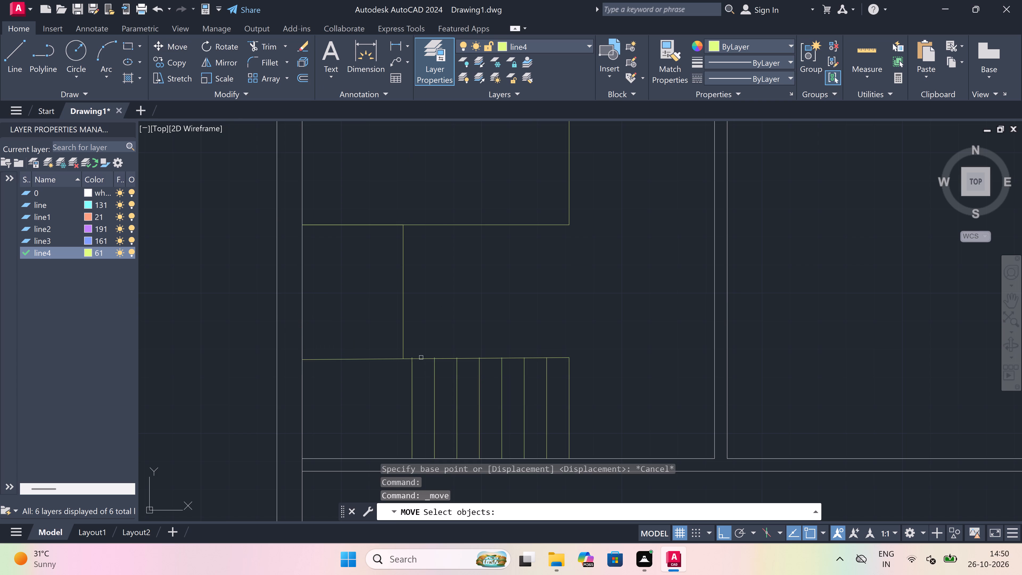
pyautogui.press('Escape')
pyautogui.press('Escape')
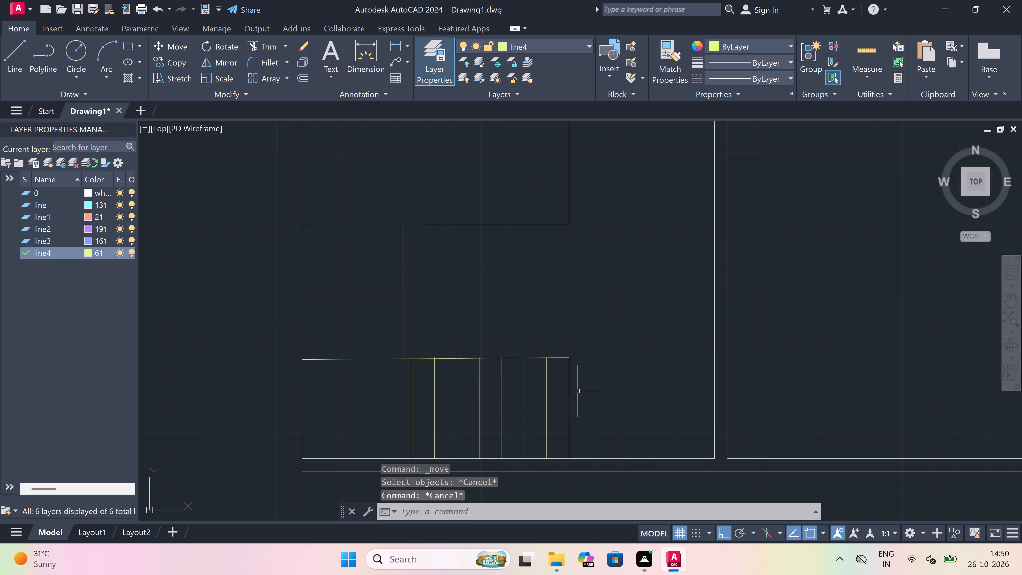
# Move the lower flight's eight vertical tread lines left so the leftmost one's top meets the lower end of the landing's vertical line.
pyautogui.moveTo(580, 390); pyautogui.dragTo(558, 394)
pyautogui.click(365, 403)
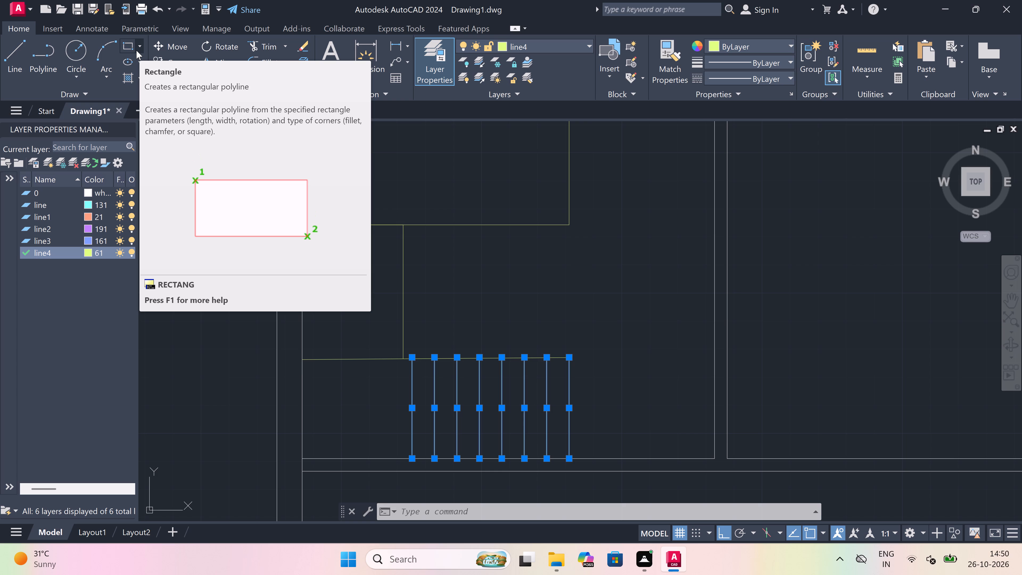
pyautogui.scroll(1, 136, 50)
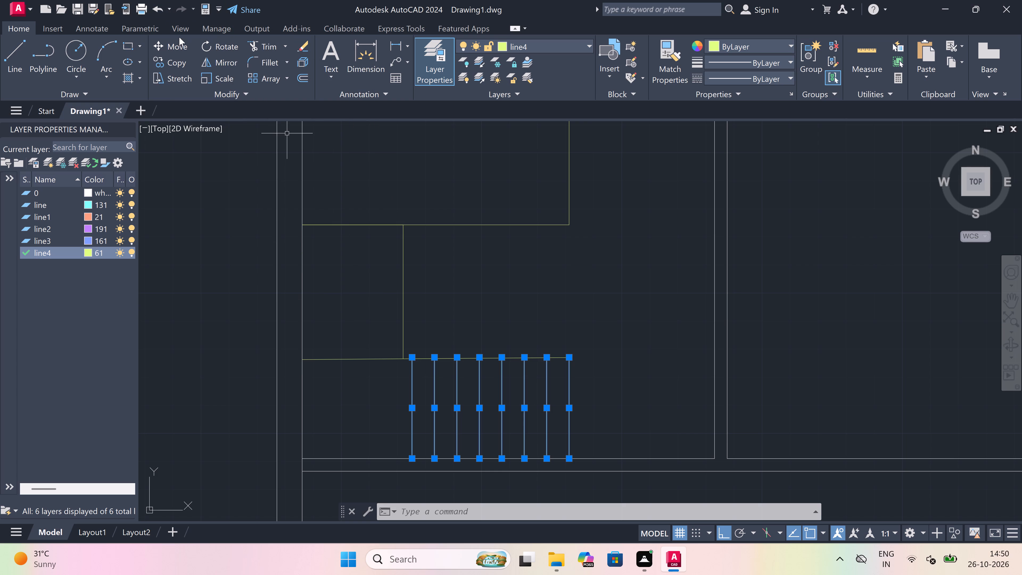
pyautogui.moveTo(179, 42); pyautogui.dragTo(184, 43)
pyautogui.scroll(2, 410, 368)
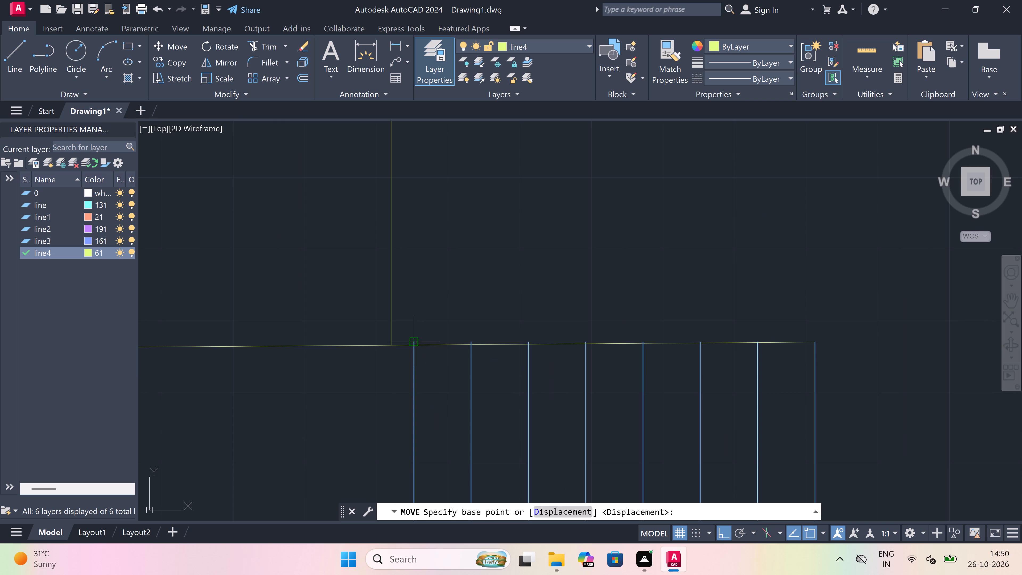
pyautogui.moveTo(416, 341); pyautogui.dragTo(412, 341)
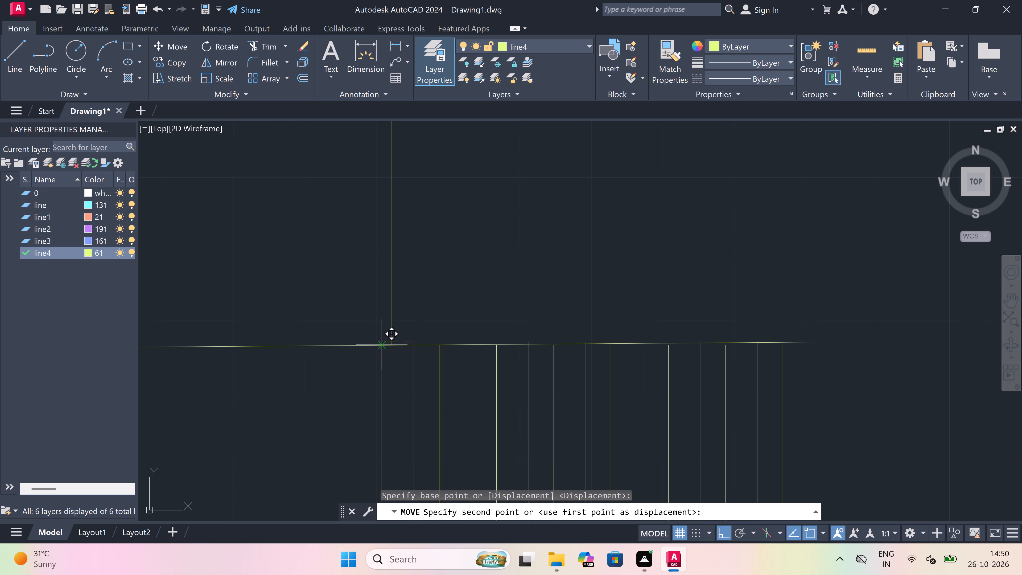
pyautogui.click(390, 345)
pyautogui.scroll(-4, 429, 262)
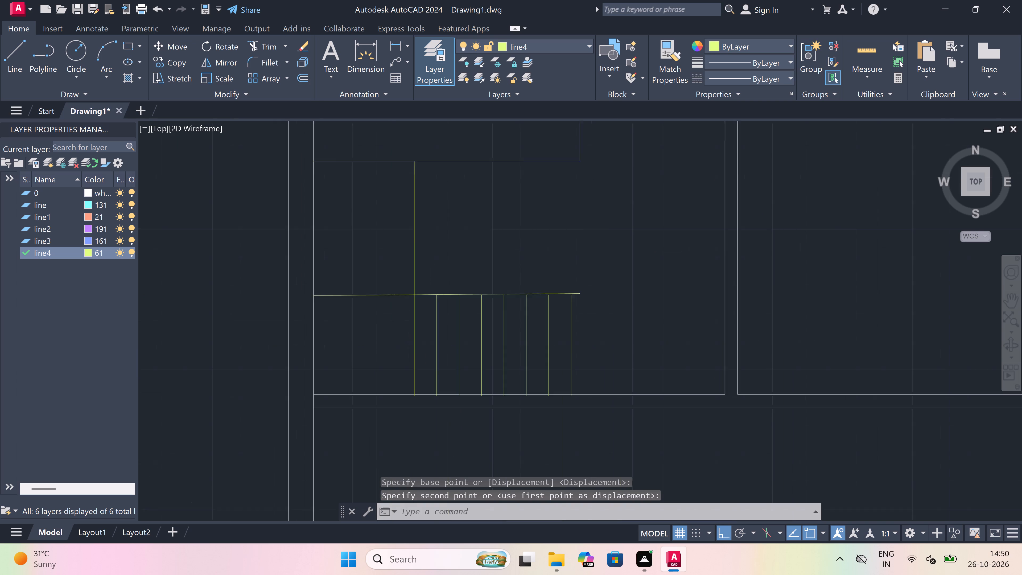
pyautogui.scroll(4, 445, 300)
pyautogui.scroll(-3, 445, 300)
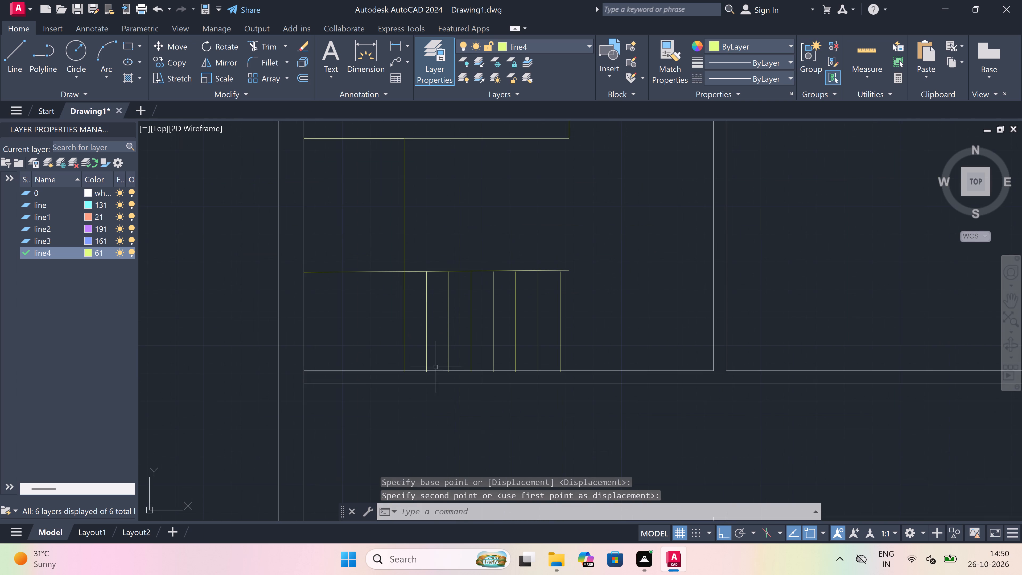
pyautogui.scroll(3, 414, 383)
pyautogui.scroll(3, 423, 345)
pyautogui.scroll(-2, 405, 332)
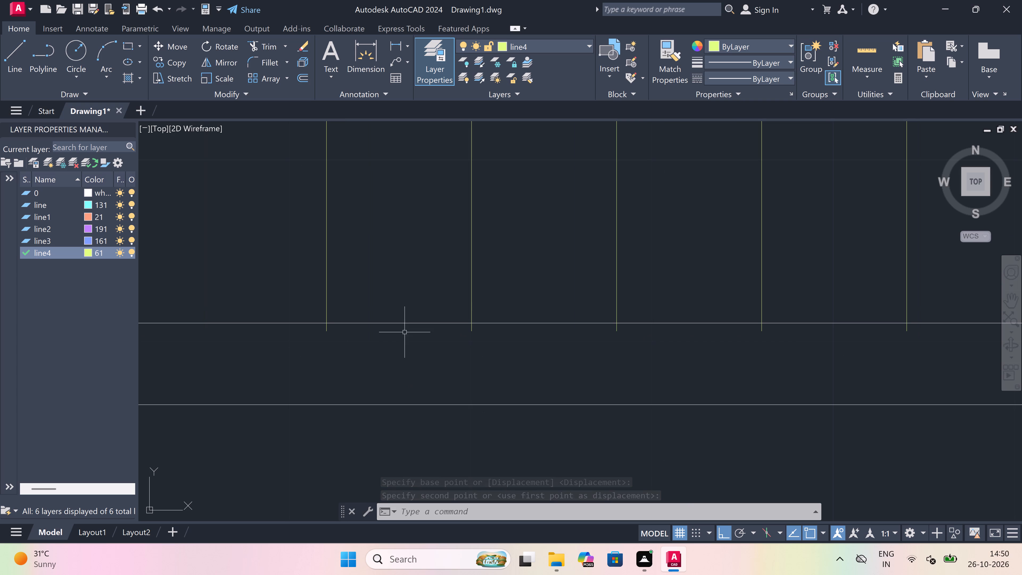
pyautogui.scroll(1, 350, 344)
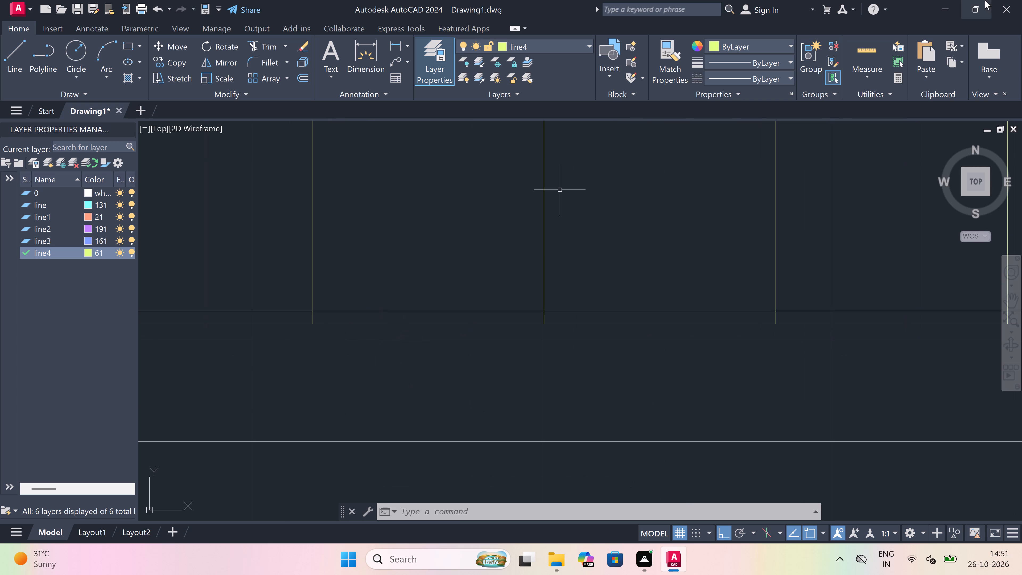
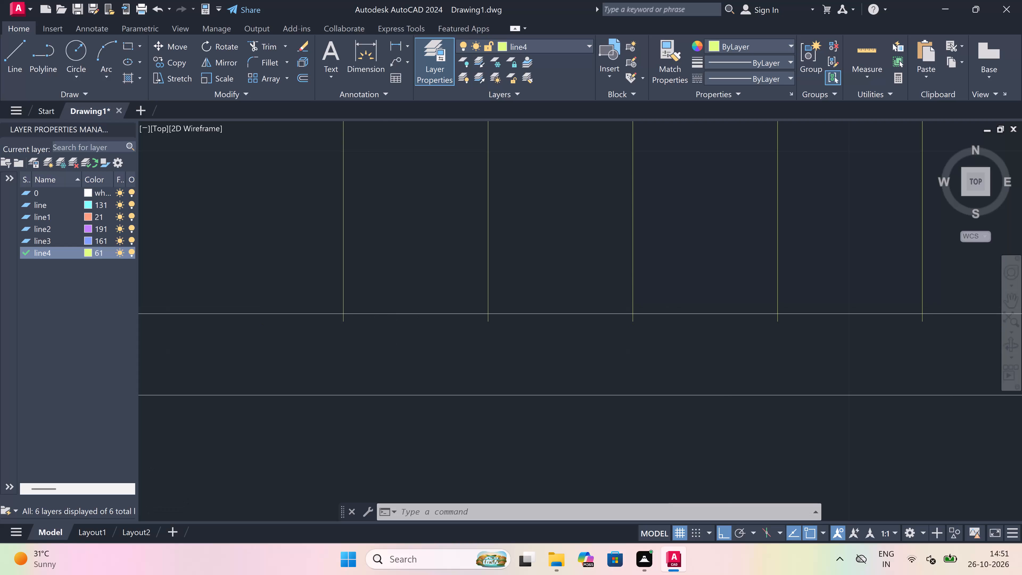
# Trim the ends of the four leftmost lower-flight tread lines that extend below the room's bottom wall line.
pyautogui.scroll(3, 382, 314)
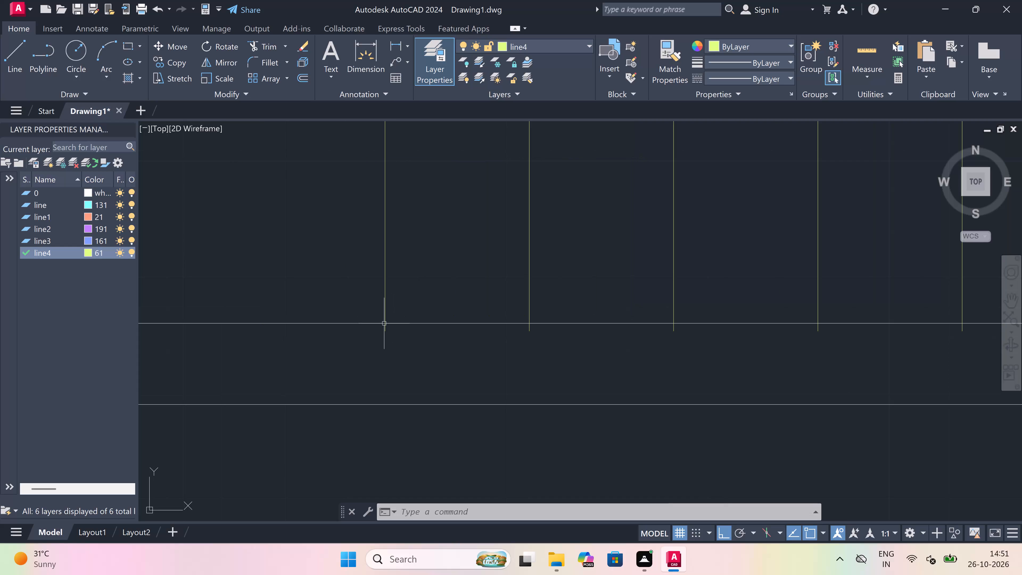
pyautogui.write('tr')
pyautogui.press('space')
pyautogui.scroll(2, 387, 329)
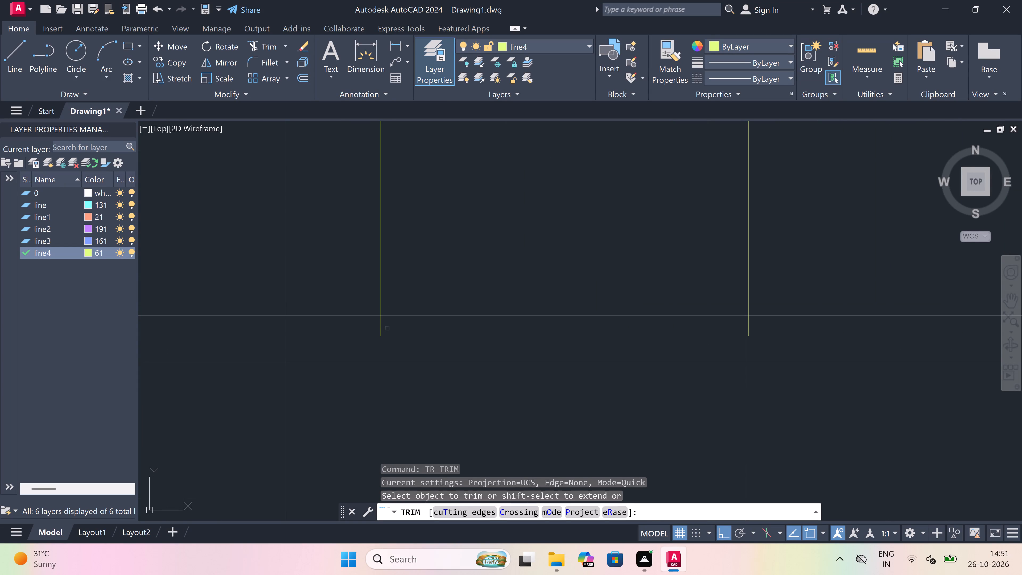
pyautogui.click(382, 329)
pyautogui.scroll(-2, 382, 329)
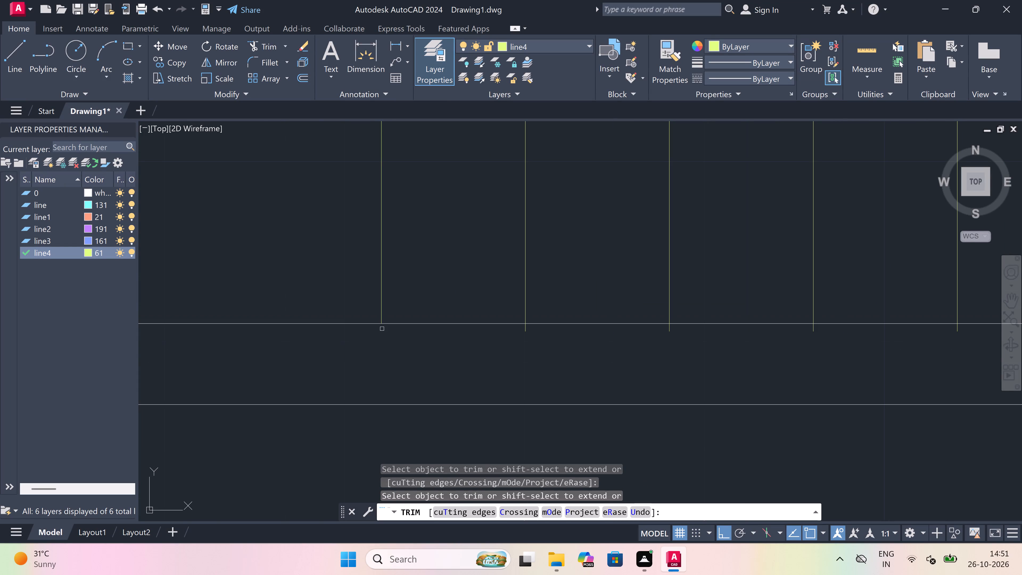
pyautogui.scroll(2, 459, 331)
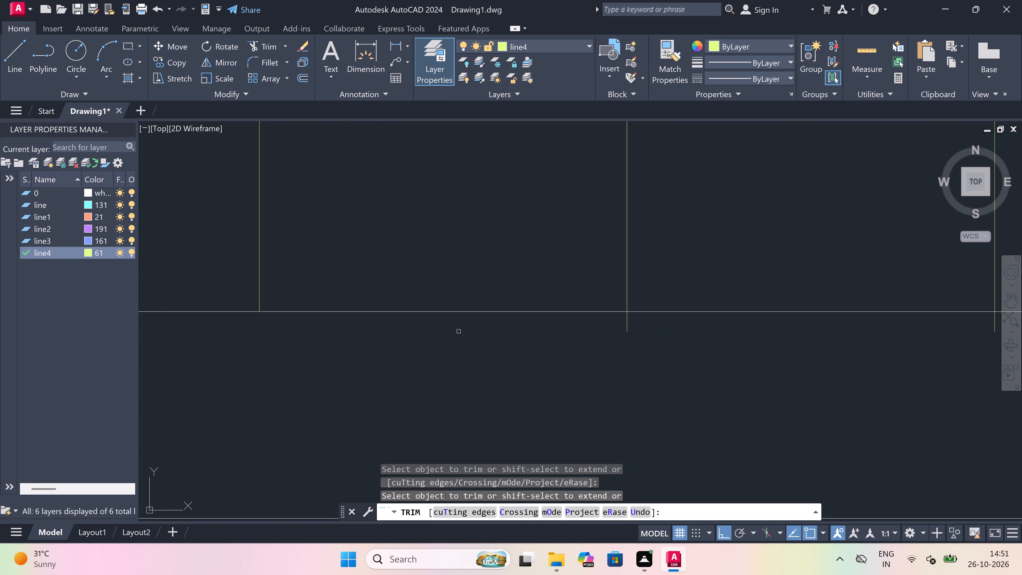
pyautogui.click(485, 335)
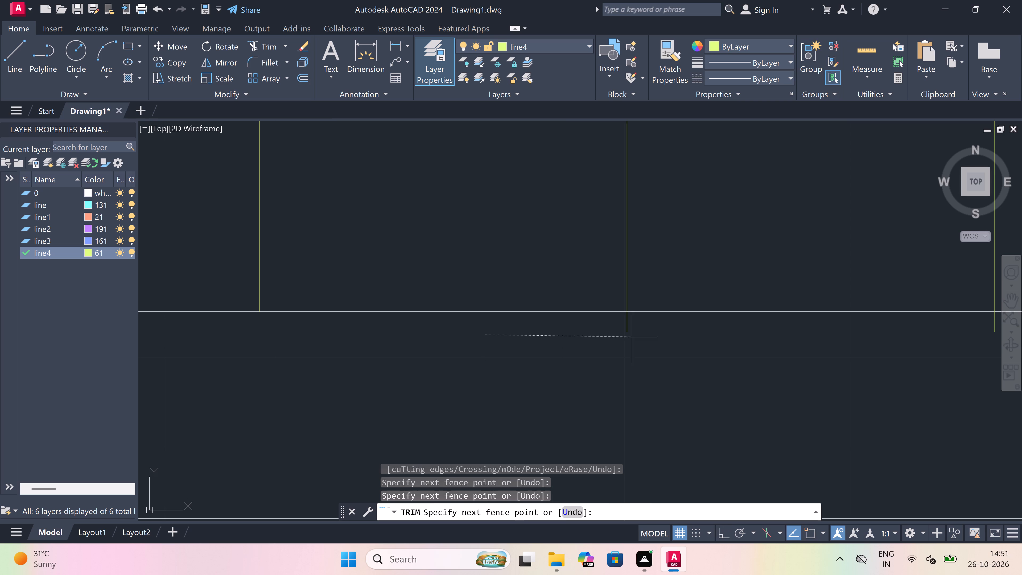
pyautogui.click(634, 312)
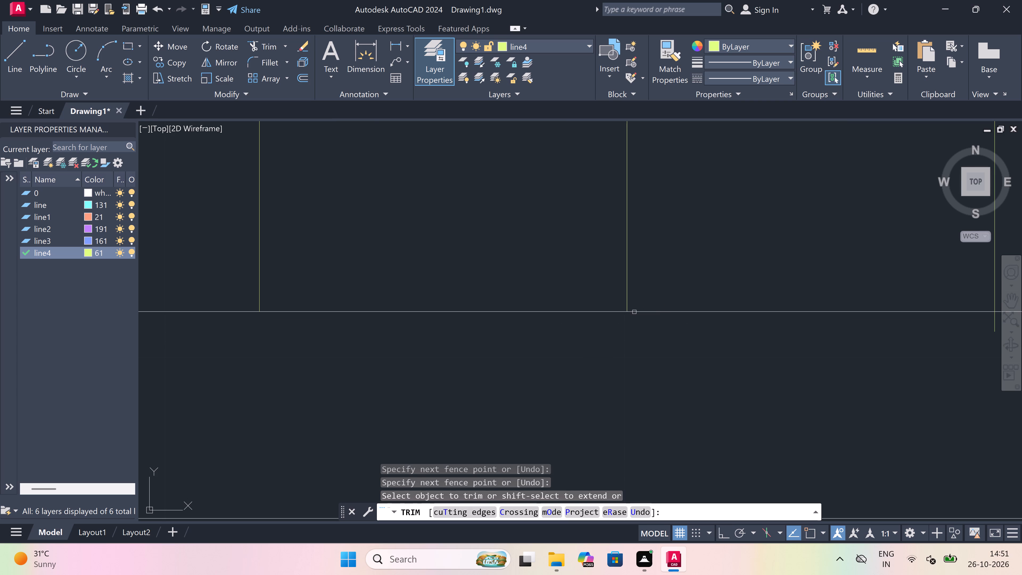
pyautogui.scroll(-3, 566, 334)
pyautogui.scroll(2, 792, 335)
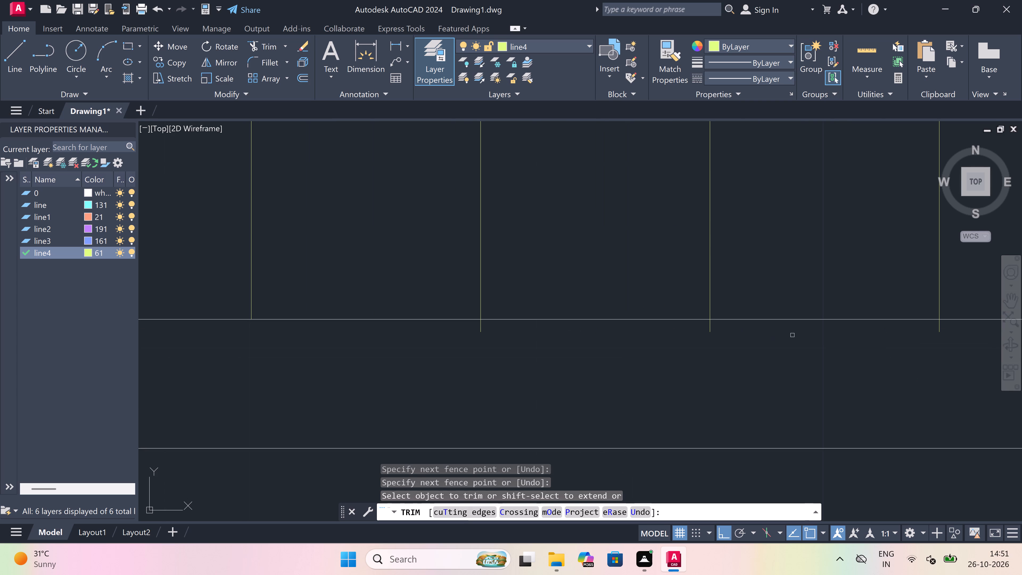
pyautogui.click(778, 327)
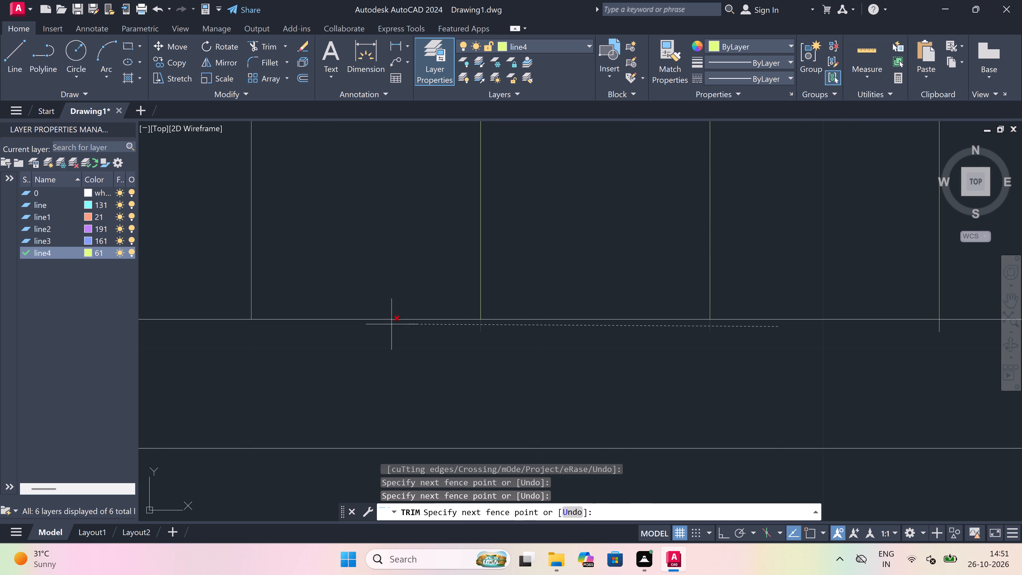
pyautogui.click(276, 322)
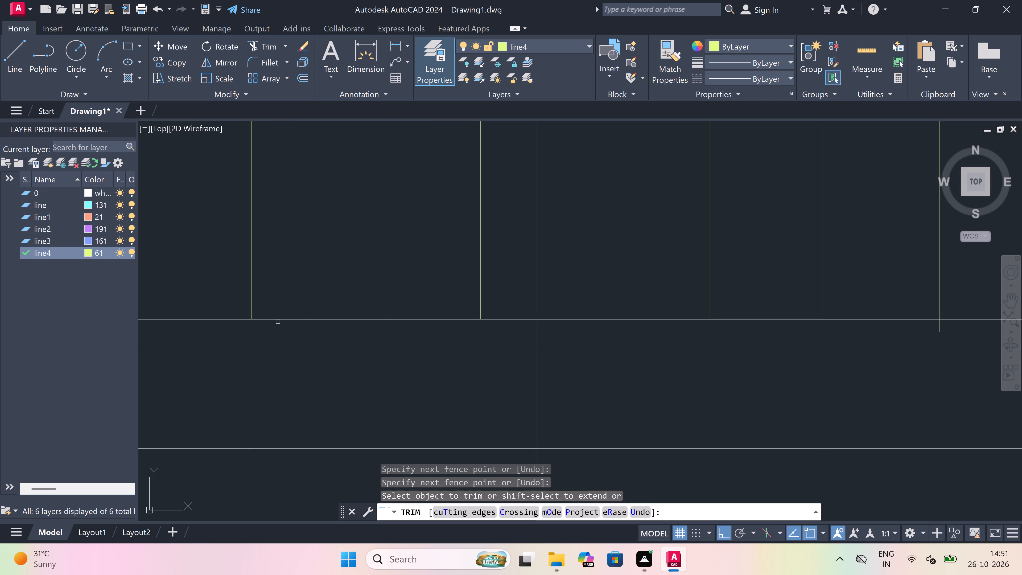
# Trim the overhanging ends of the remaining four lower-flight tread lines back to the bottom wall line.
pyautogui.scroll(-3, 567, 344)
pyautogui.scroll(3, 667, 344)
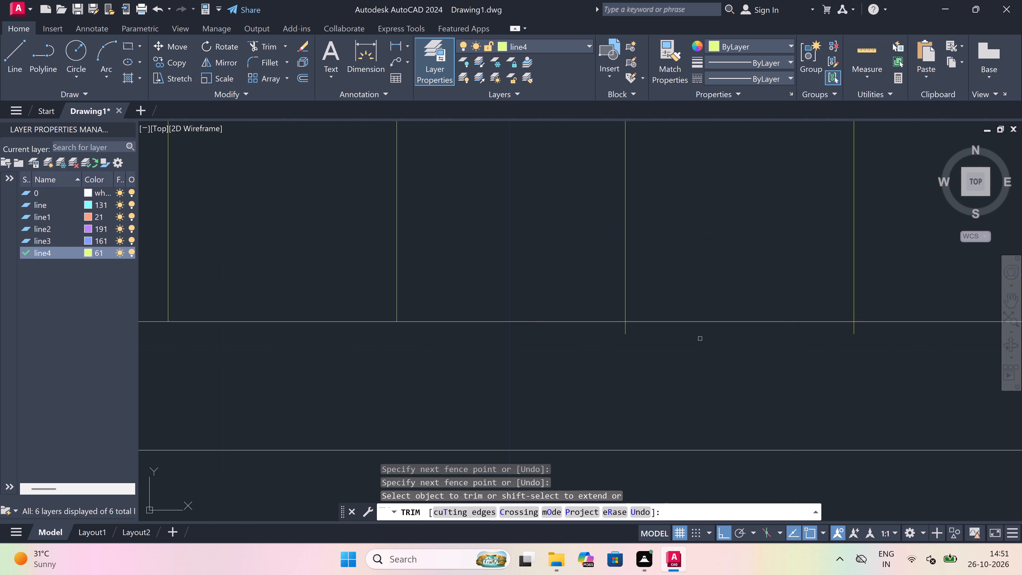
pyautogui.scroll(1, 817, 330)
pyautogui.moveTo(884, 328); pyautogui.dragTo(881, 328)
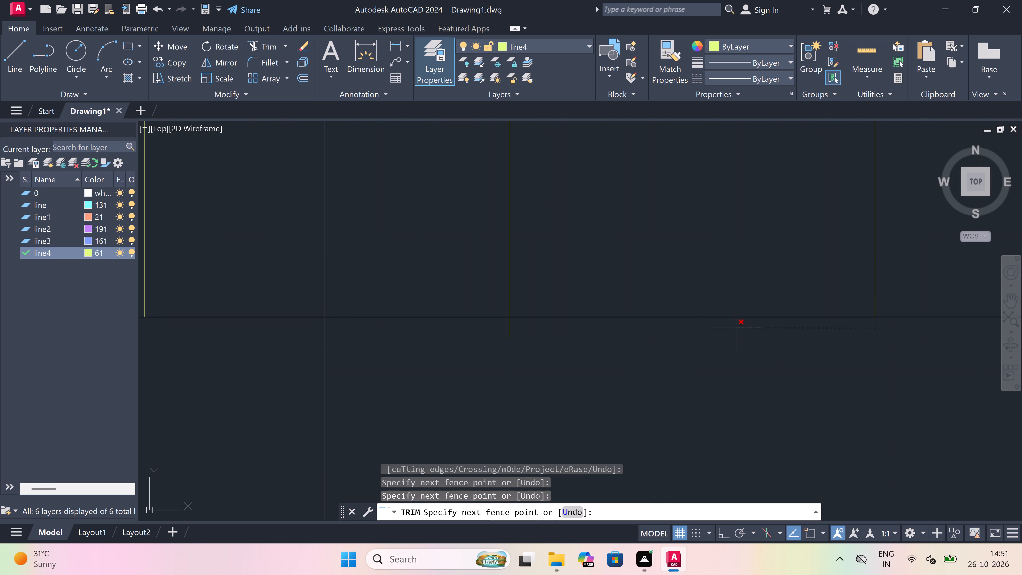
pyautogui.click(340, 334)
pyautogui.scroll(-3, 340, 334)
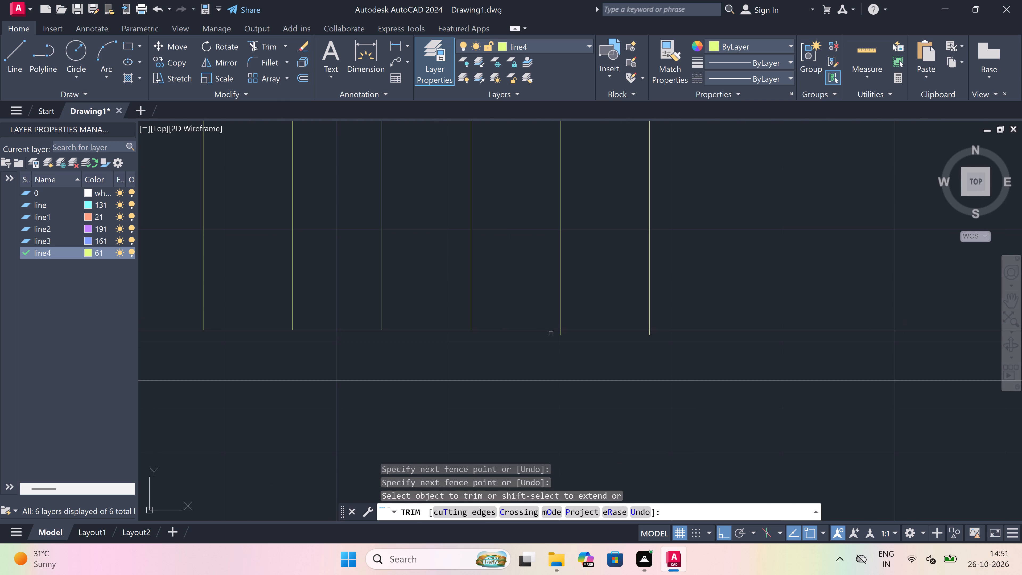
pyautogui.scroll(3, 558, 334)
pyautogui.click(559, 334)
pyautogui.click(567, 332)
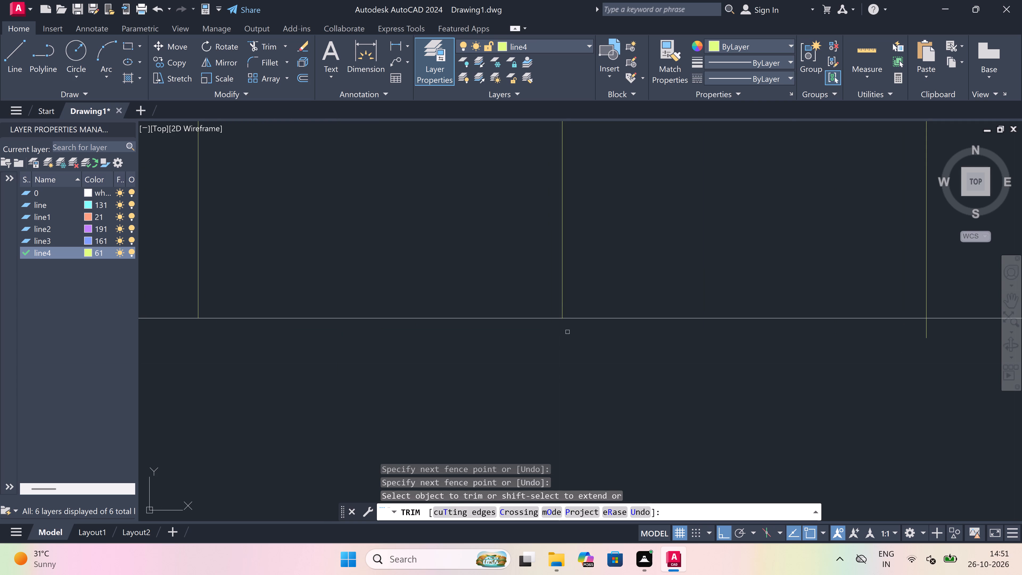
pyautogui.scroll(-3, 567, 332)
pyautogui.scroll(2, 642, 329)
pyautogui.scroll(2, 683, 343)
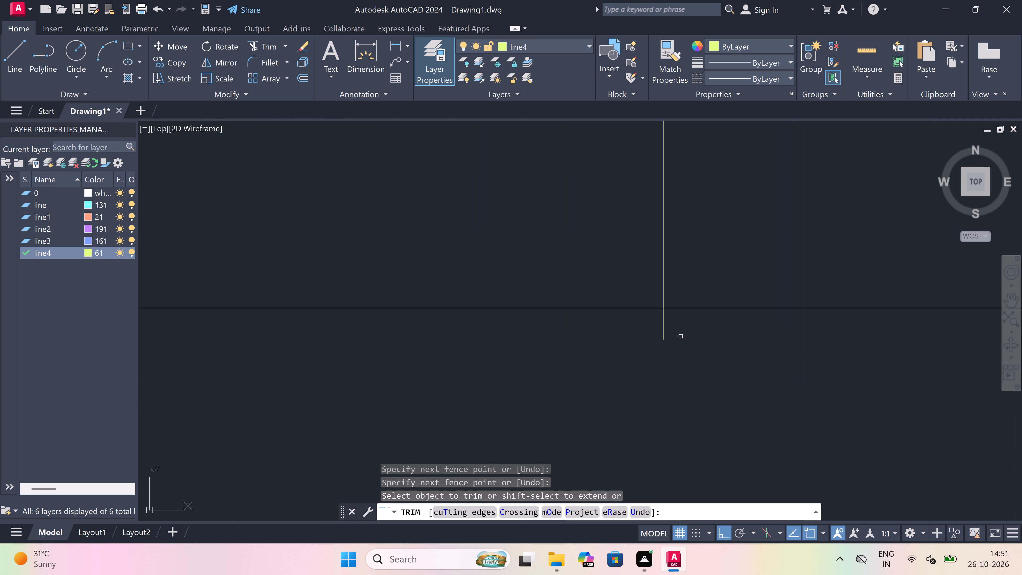
pyautogui.click(680, 329)
pyautogui.click(560, 327)
pyautogui.press('Escape')
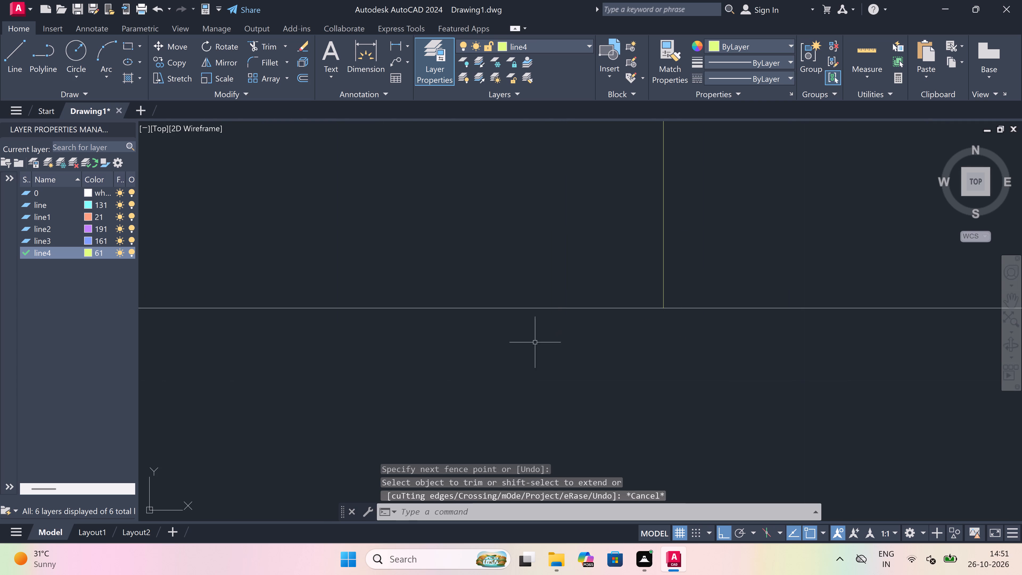
# Remove the slanted line running just above the lower flight's treads with Trim.
pyautogui.scroll(-9, 519, 350)
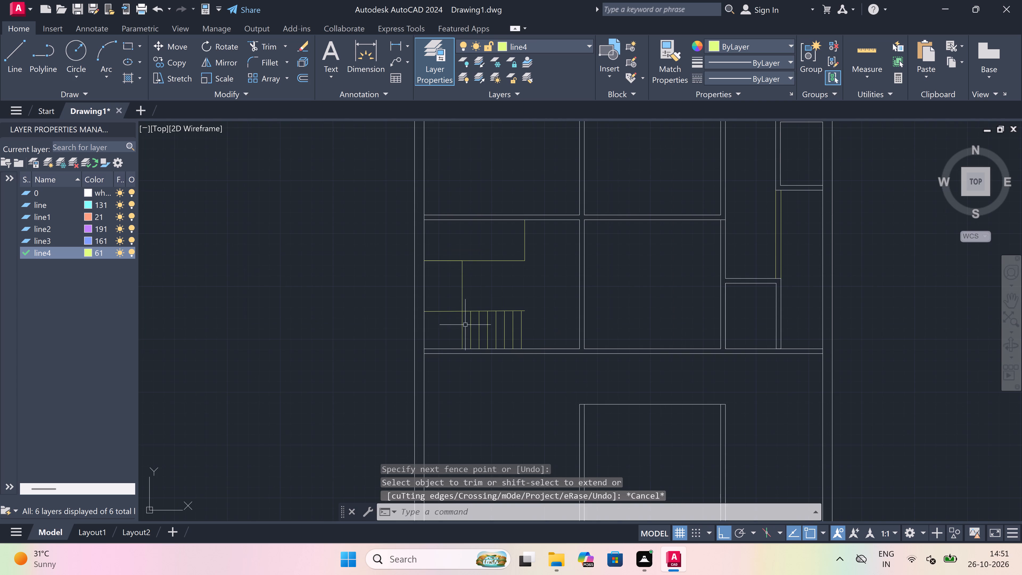
pyautogui.scroll(2, 528, 320)
pyautogui.press('space')
pyautogui.scroll(4, 513, 302)
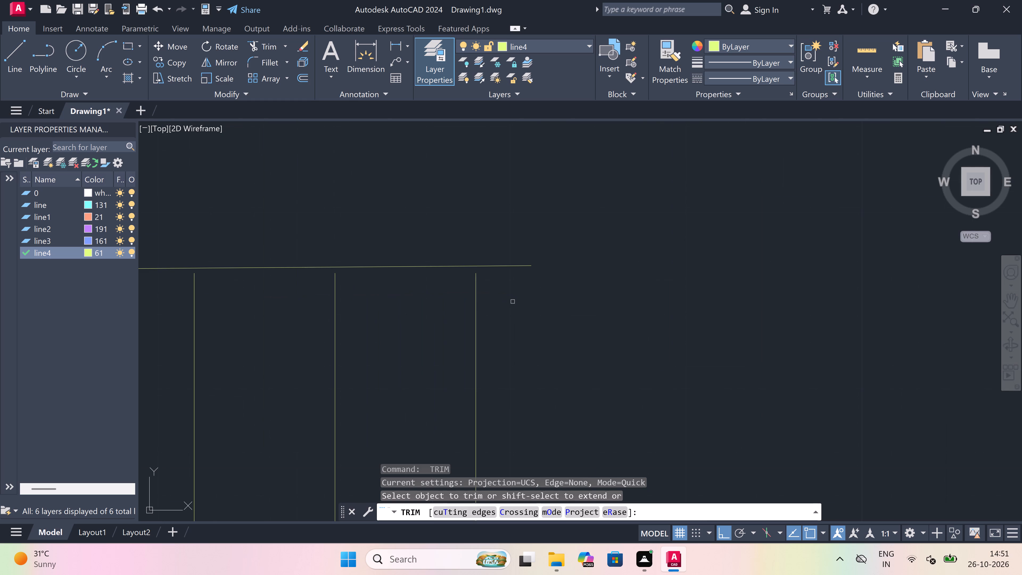
pyautogui.moveTo(510, 295); pyautogui.dragTo(510, 292)
pyautogui.click(510, 243)
pyautogui.scroll(-4, 524, 255)
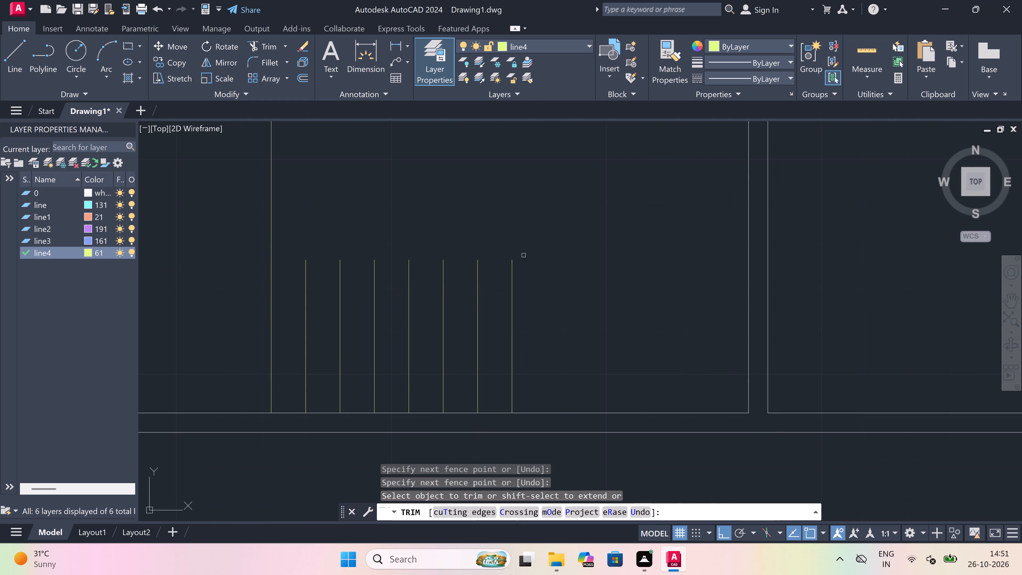
pyautogui.scroll(-2, 524, 255)
pyautogui.scroll(3, 487, 240)
pyautogui.press('Escape')
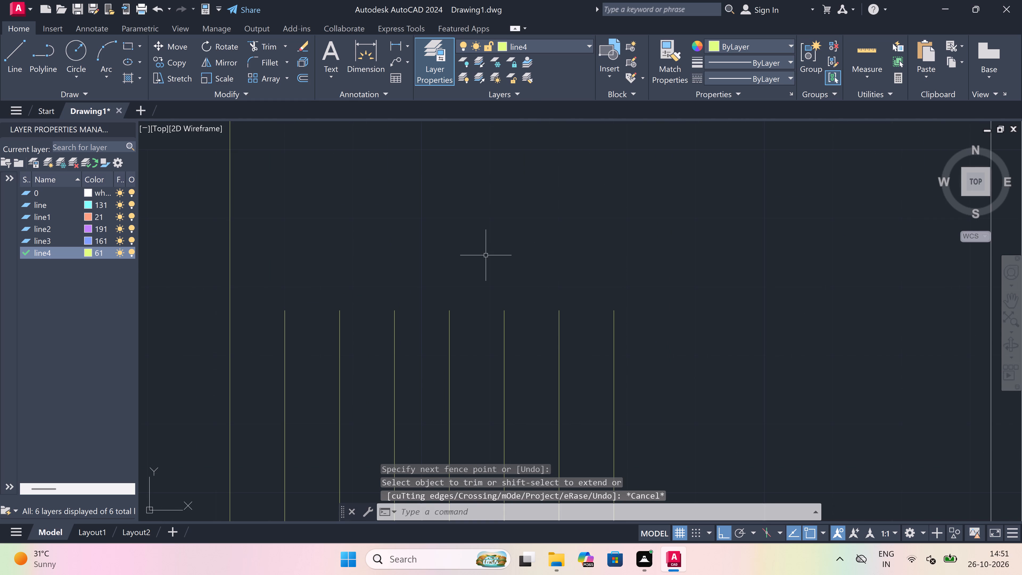
# Draw a horizontal line from the rightmost tread's top end to the leftmost tread's top, closing the lower flight.
pyautogui.press('l')
pyautogui.press('space')
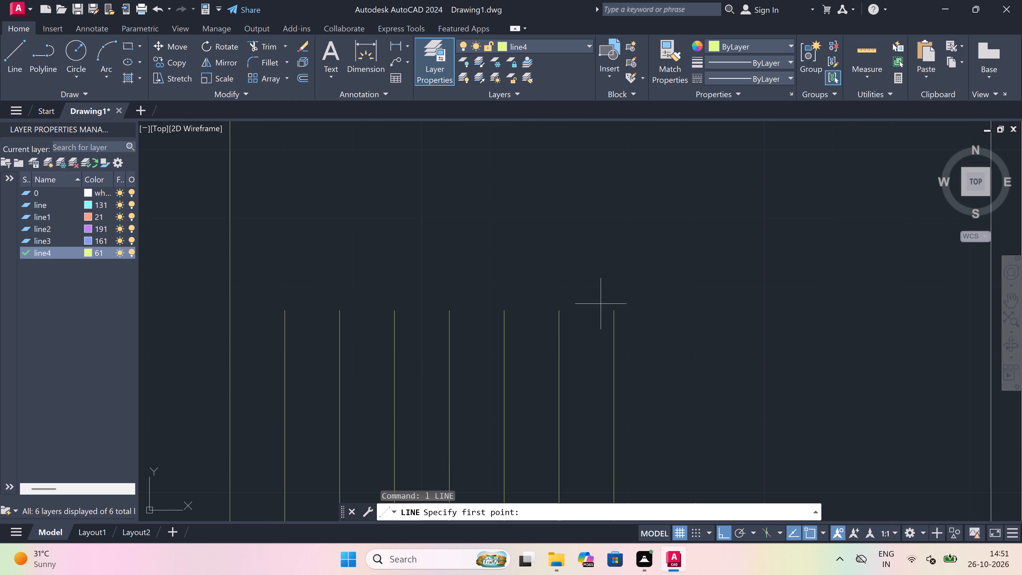
pyautogui.moveTo(614, 310); pyautogui.dragTo(599, 302)
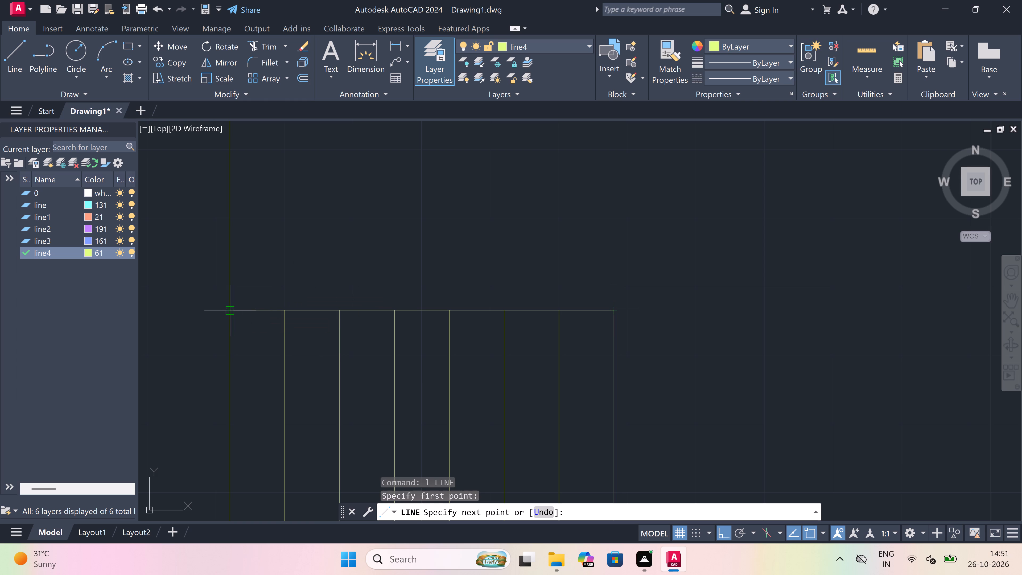
pyautogui.moveTo(231, 310); pyautogui.dragTo(238, 310)
pyautogui.press('Escape')
pyautogui.scroll(-2, 456, 306)
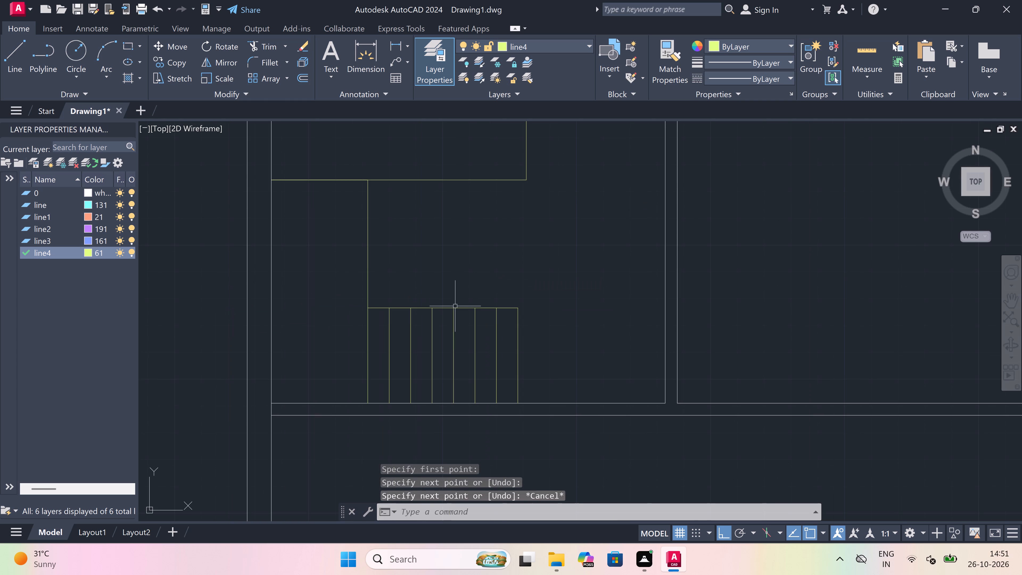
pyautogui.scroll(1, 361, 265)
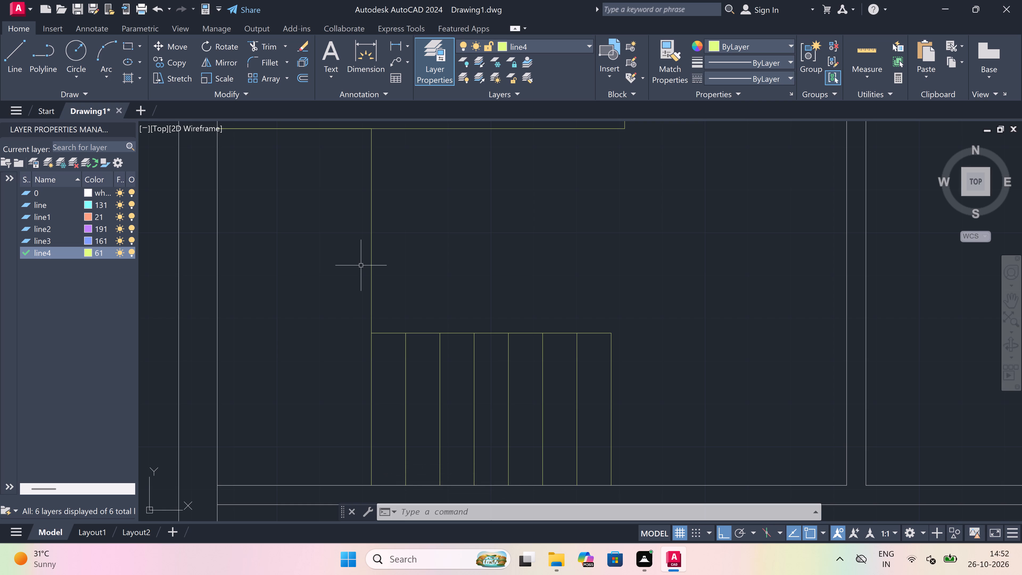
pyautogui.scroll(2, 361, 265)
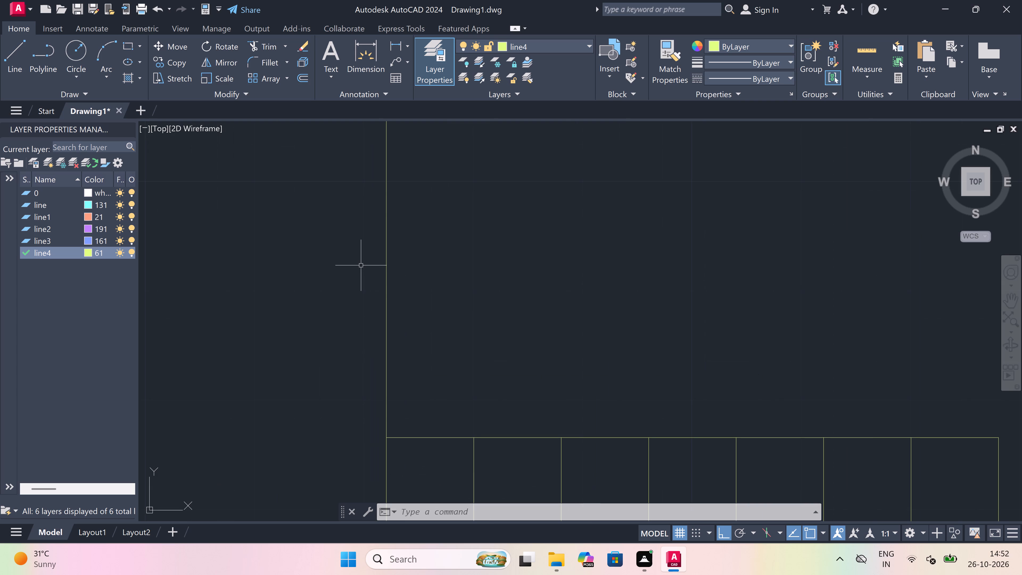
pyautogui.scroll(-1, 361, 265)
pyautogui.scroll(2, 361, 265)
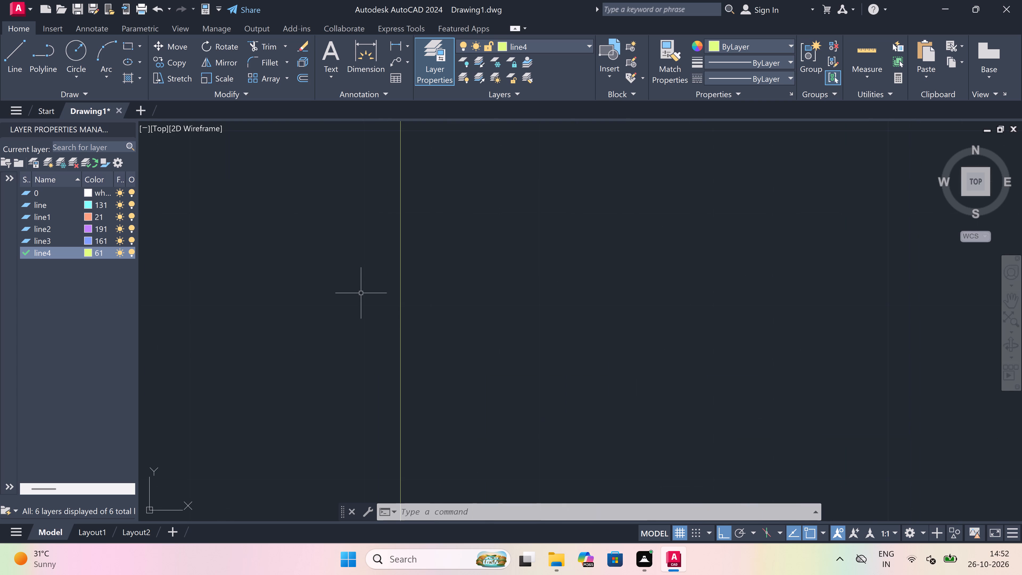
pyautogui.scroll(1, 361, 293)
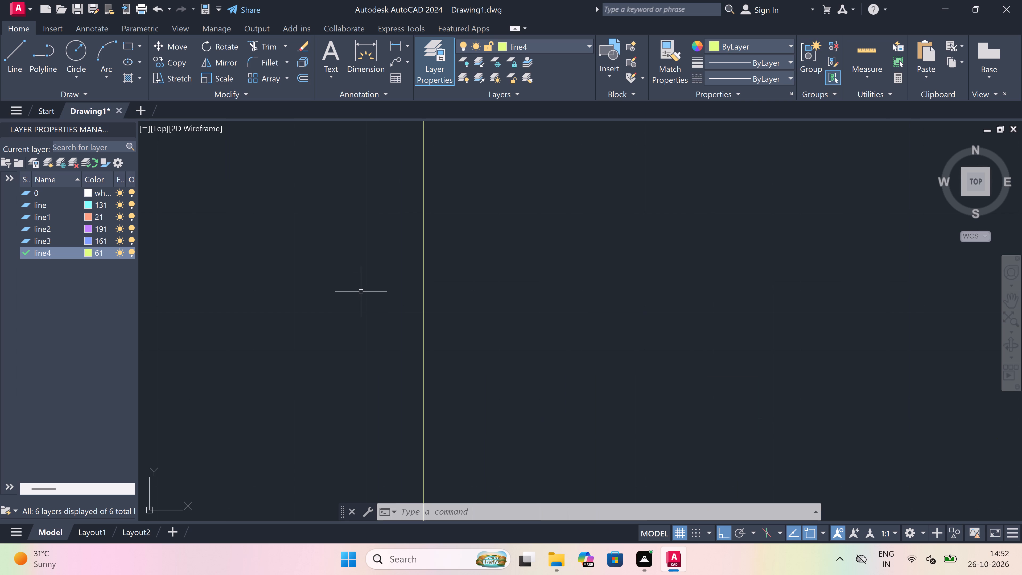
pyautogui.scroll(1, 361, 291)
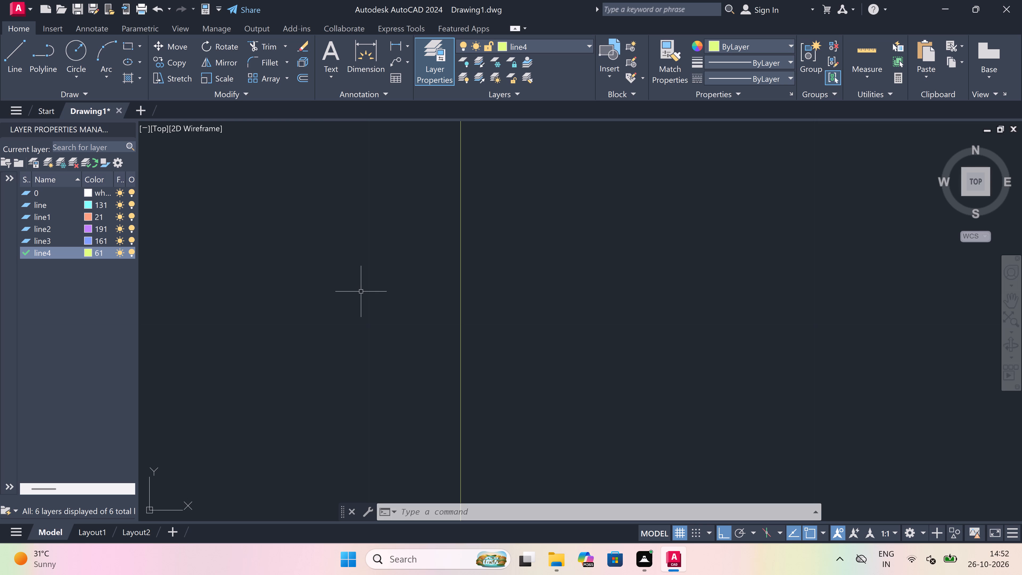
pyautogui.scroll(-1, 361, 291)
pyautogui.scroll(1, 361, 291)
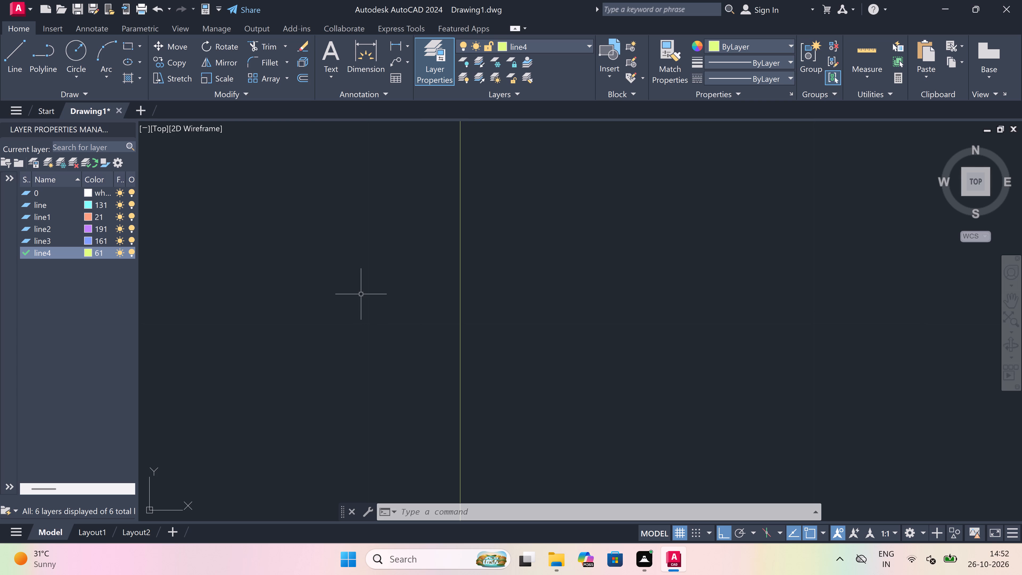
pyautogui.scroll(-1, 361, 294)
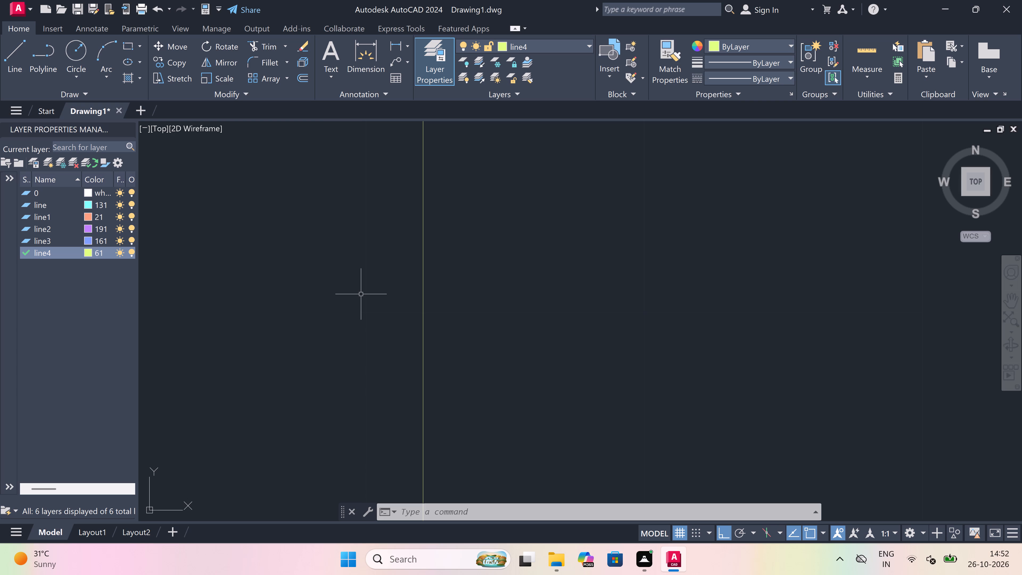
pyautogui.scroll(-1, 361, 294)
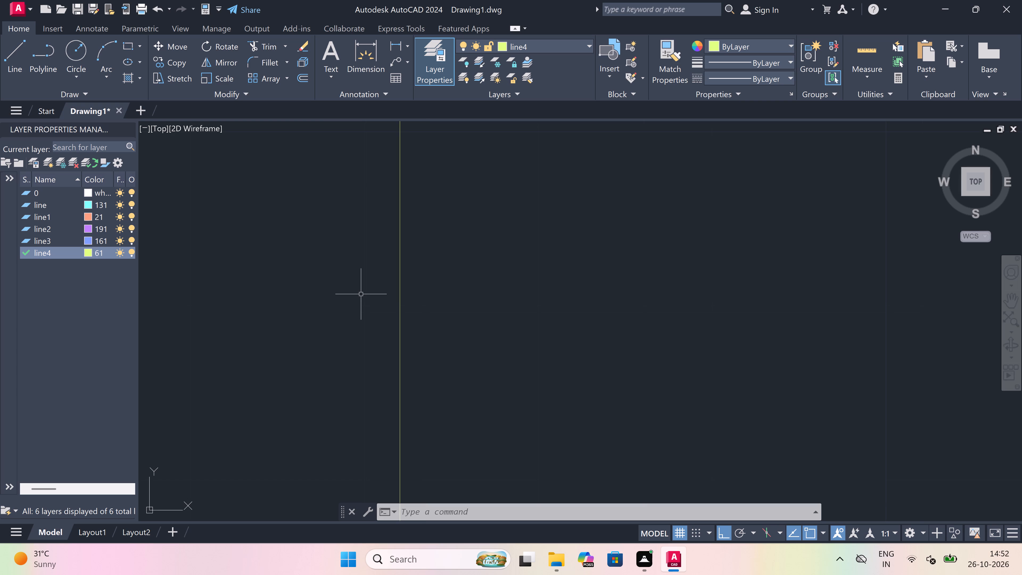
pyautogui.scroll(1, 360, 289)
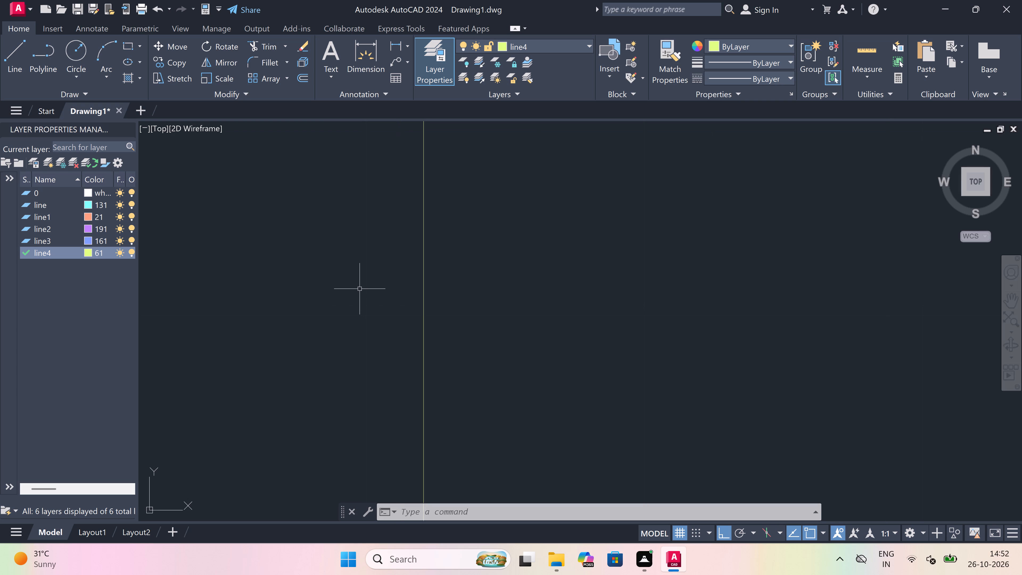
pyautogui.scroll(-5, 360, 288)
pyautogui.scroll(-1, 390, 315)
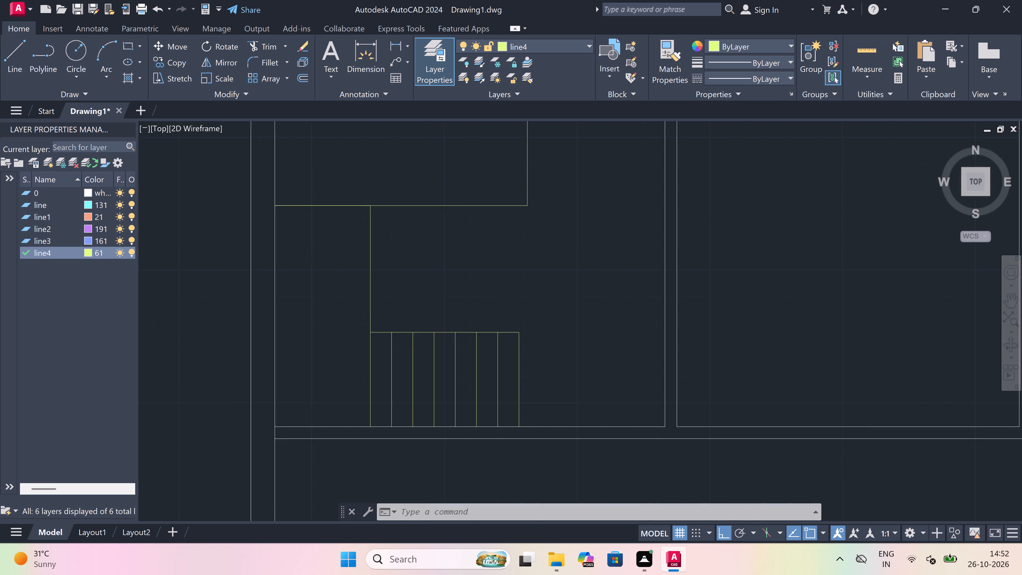
# Draw a horizontal line from the lower flight's top-left corner across to the inner face of the left wall.
pyautogui.scroll(-2, 390, 315)
pyautogui.scroll(4, 384, 312)
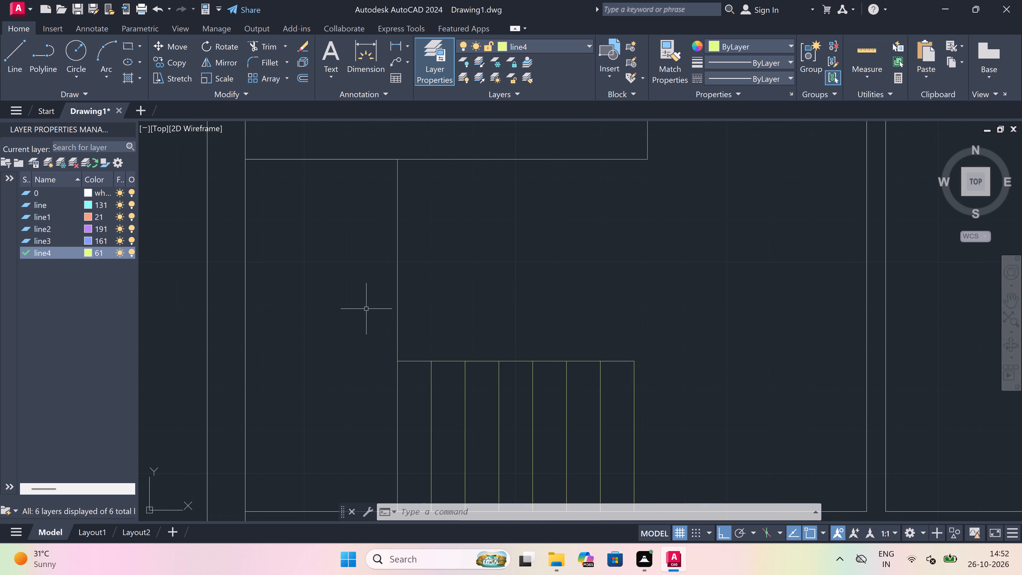
pyautogui.press('l')
pyautogui.press('space')
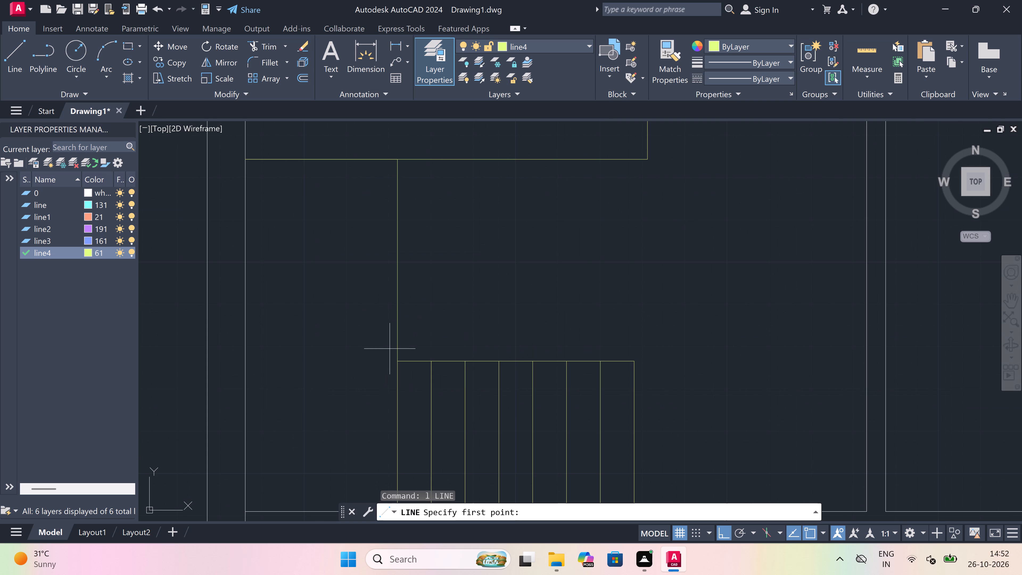
pyautogui.moveTo(398, 356); pyautogui.dragTo(382, 356)
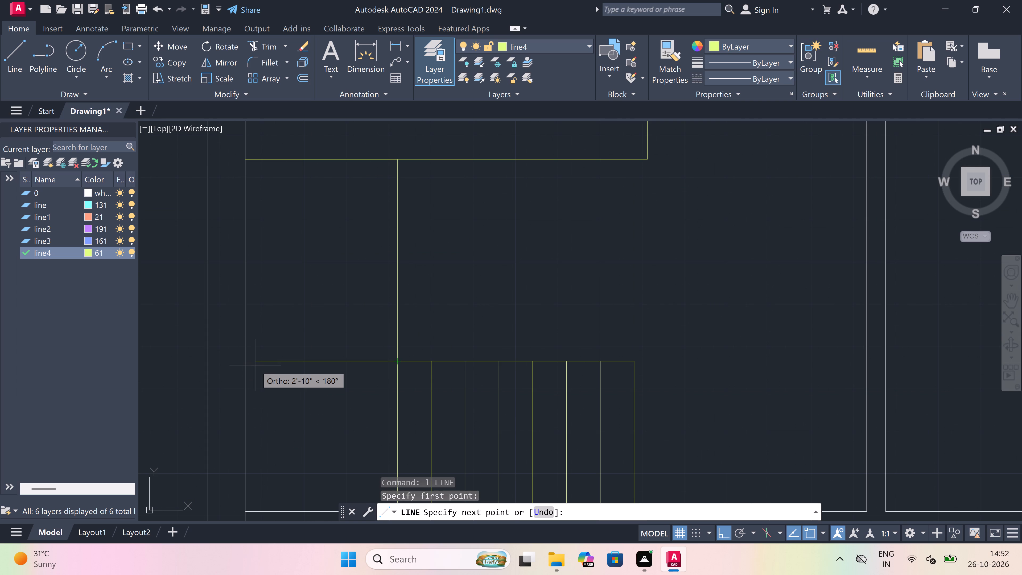
pyautogui.click(248, 357)
pyautogui.press('Escape')
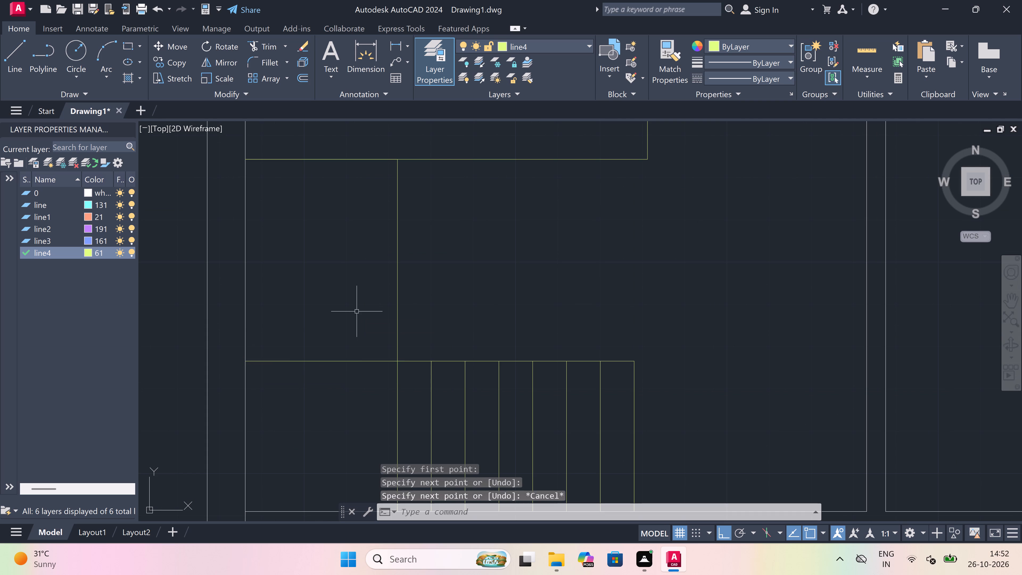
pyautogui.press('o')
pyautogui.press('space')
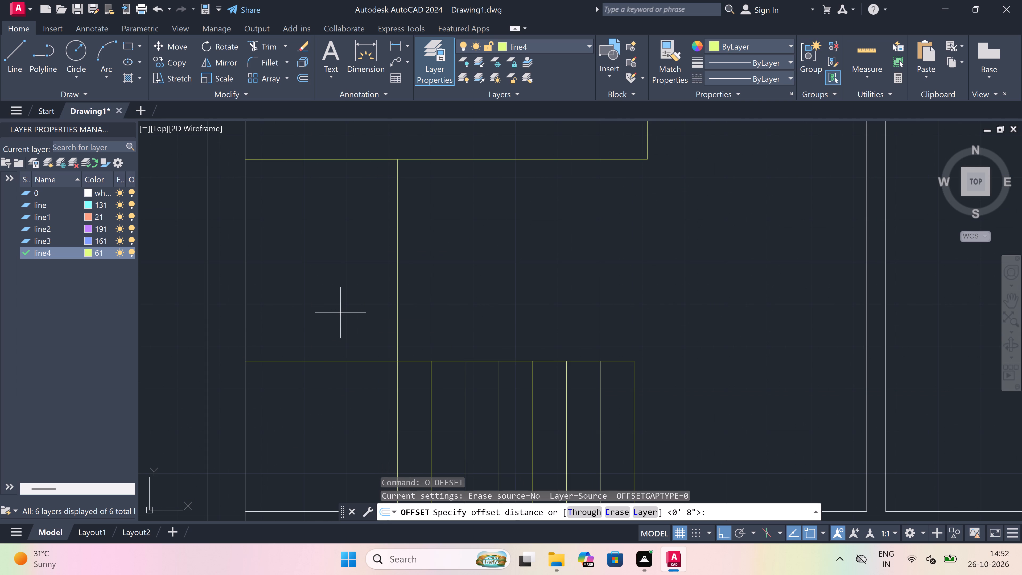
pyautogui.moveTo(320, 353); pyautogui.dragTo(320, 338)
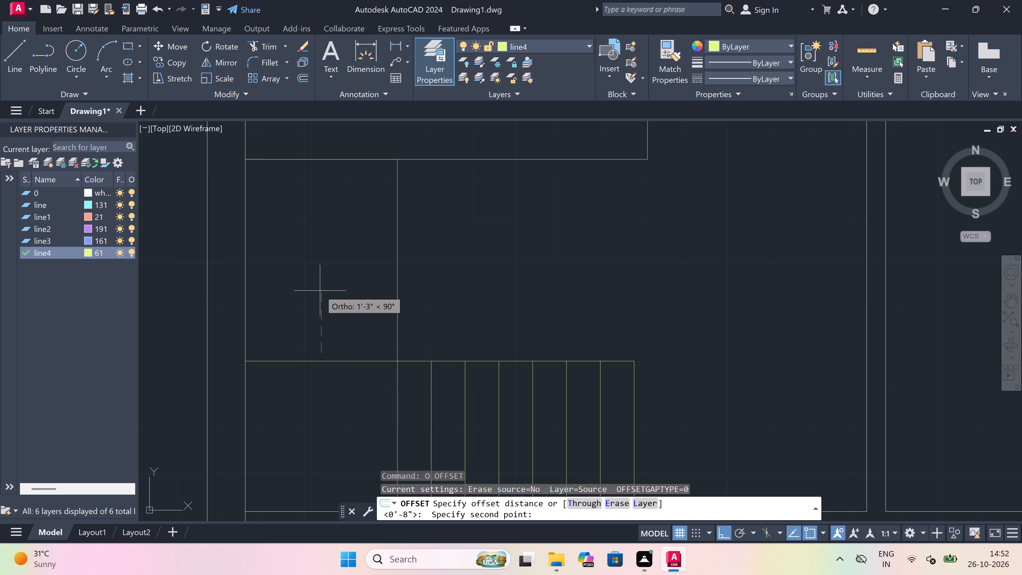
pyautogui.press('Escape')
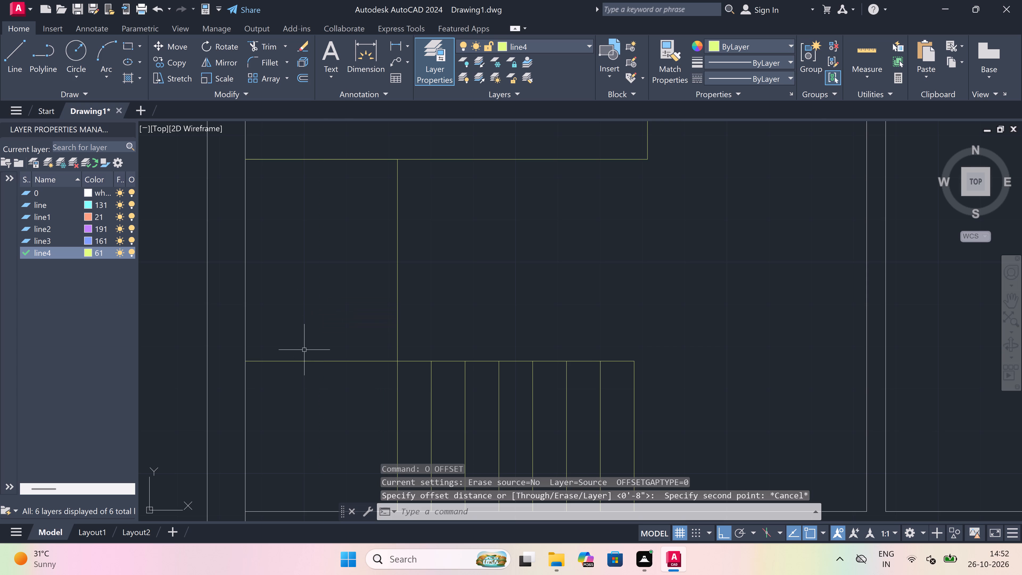
# Offset the new landing line upward repeatedly by 8" with the Multiple option, making the left flight's treads up to the upper flight.
pyautogui.press('space')
pyautogui.moveTo(306, 360); pyautogui.dragTo(307, 357)
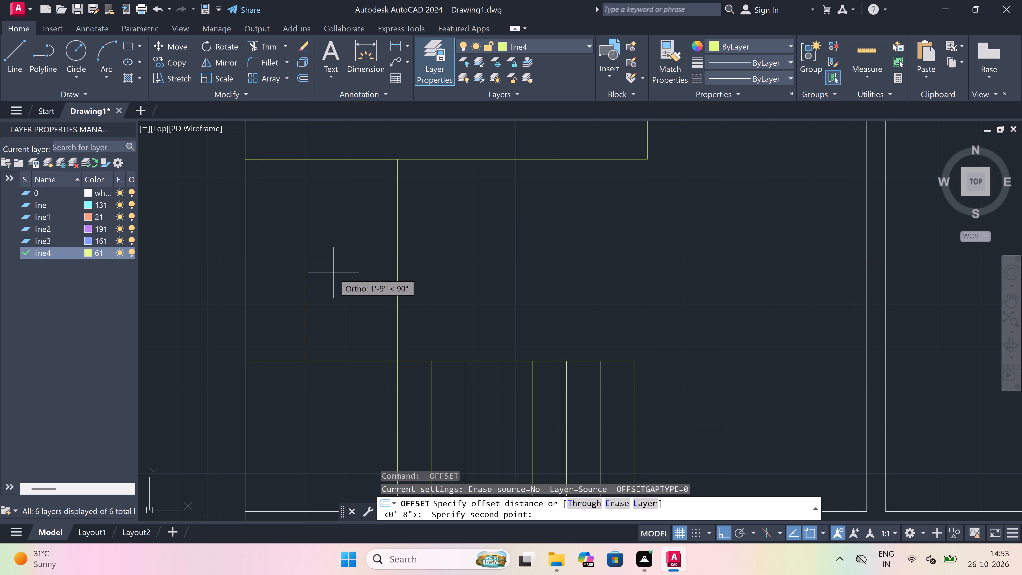
pyautogui.press('8')
pyautogui.write('"')
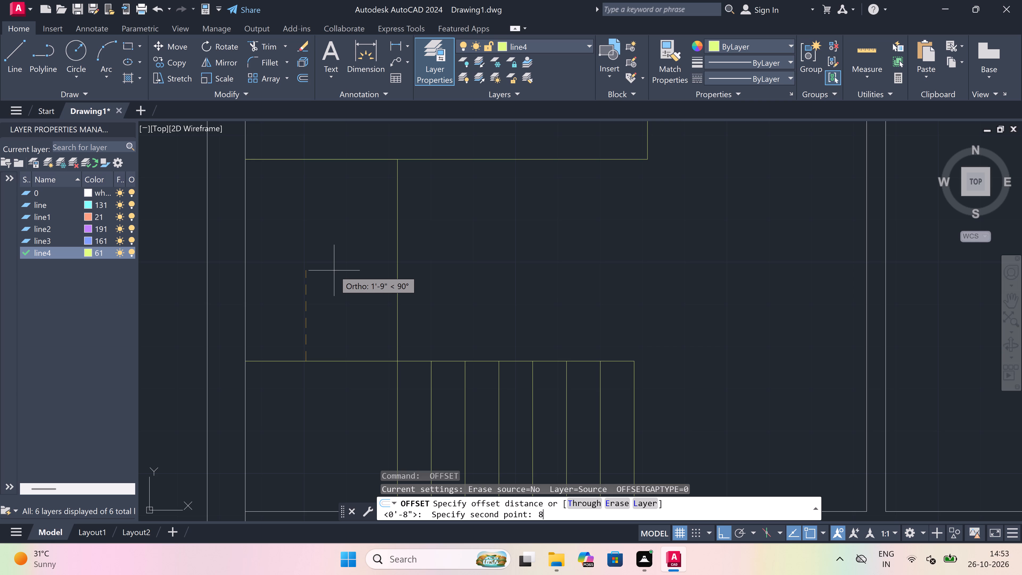
pyautogui.press('space')
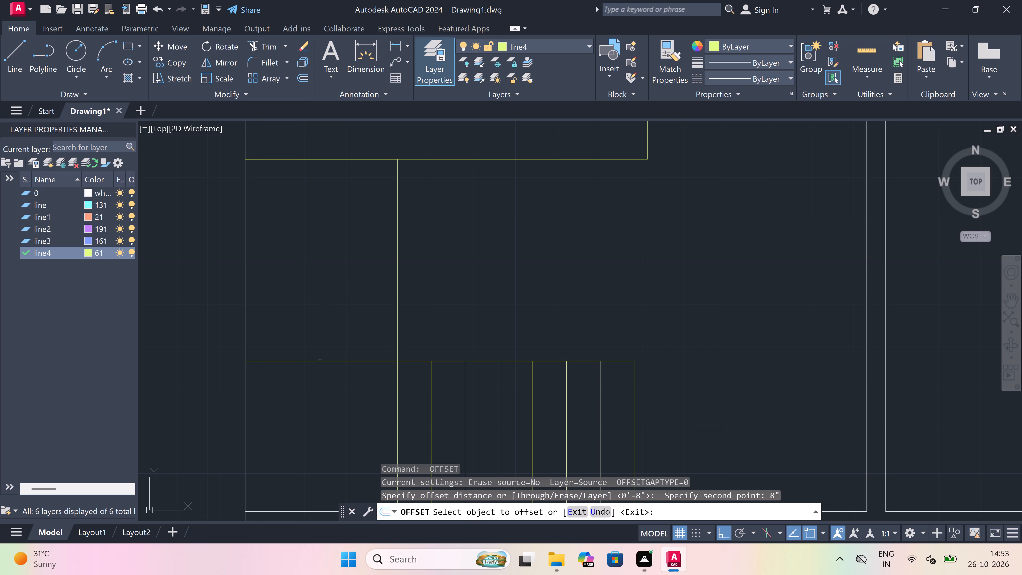
pyautogui.moveTo(320, 361); pyautogui.dragTo(320, 315)
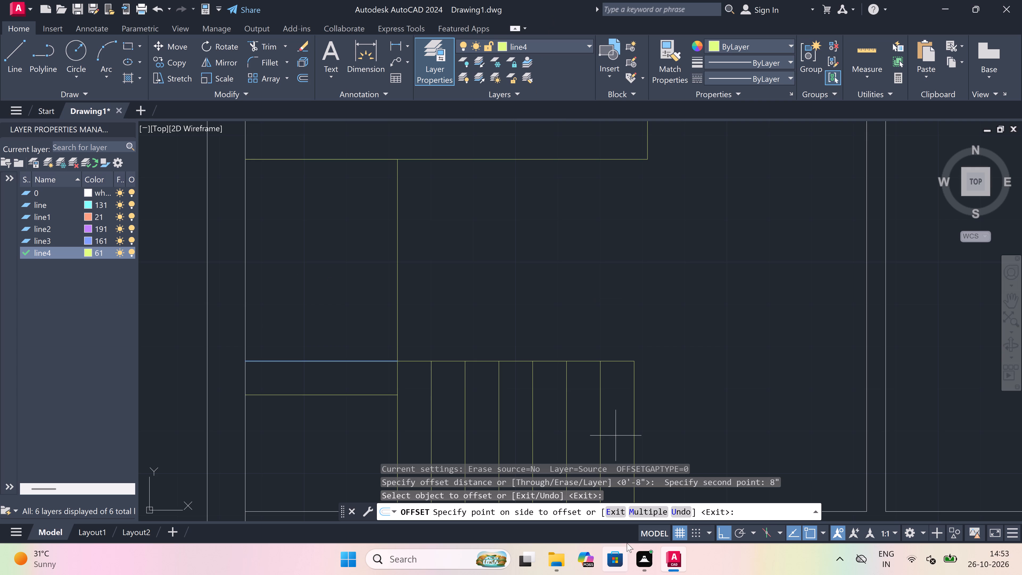
pyautogui.click(644, 510)
pyautogui.tripleClick(365, 209)
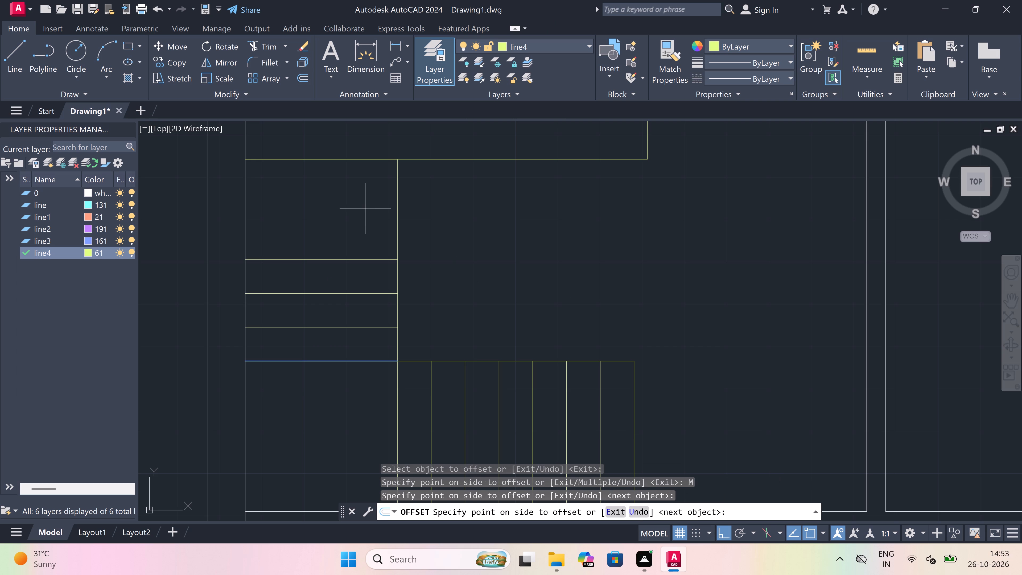
pyautogui.moveTo(365, 204); pyautogui.dragTo(365, 200)
pyautogui.doubleClick(363, 190)
pyautogui.scroll(-4, 361, 187)
pyautogui.scroll(3, 351, 159)
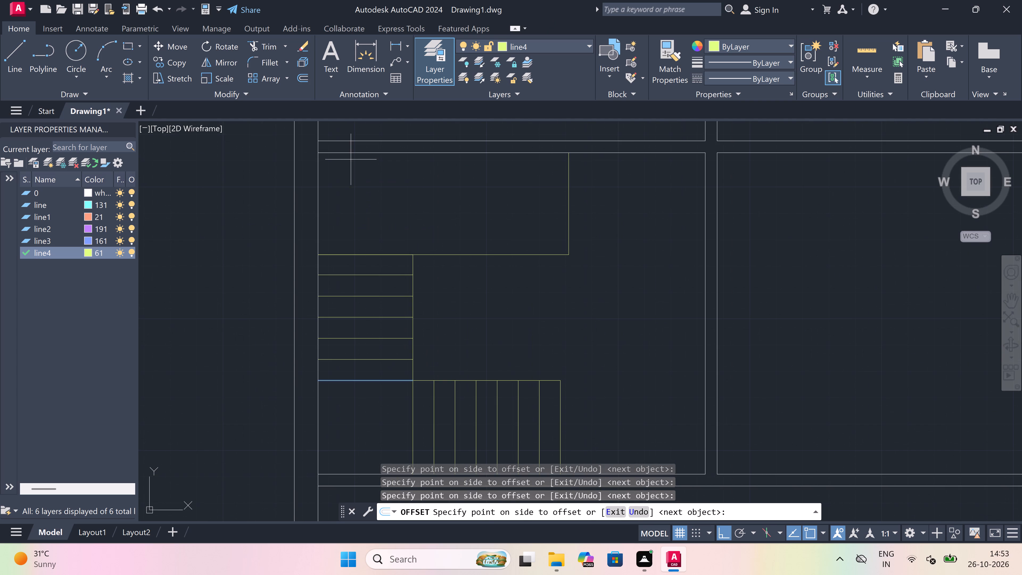
pyautogui.click(351, 179)
pyautogui.press('Escape')
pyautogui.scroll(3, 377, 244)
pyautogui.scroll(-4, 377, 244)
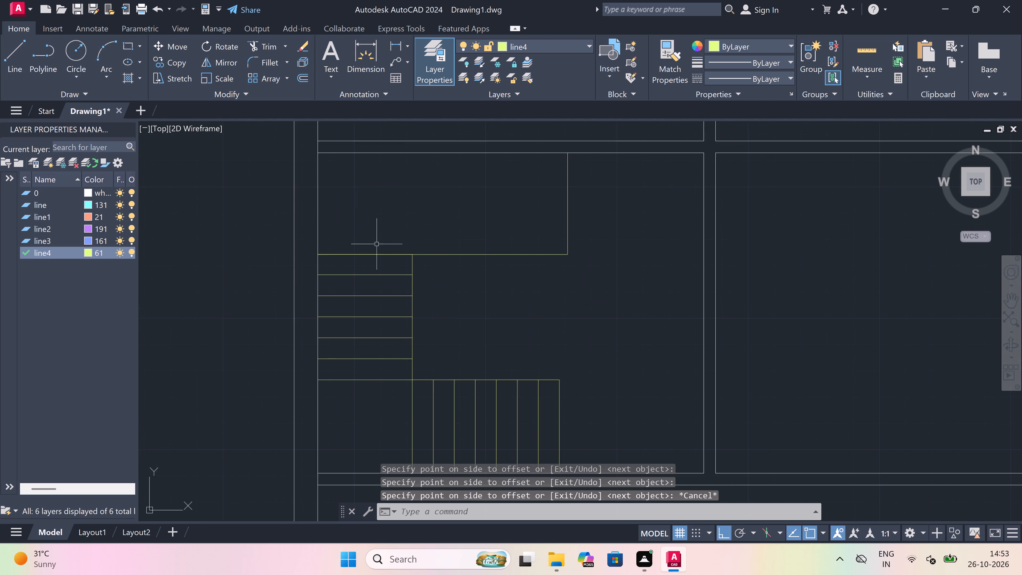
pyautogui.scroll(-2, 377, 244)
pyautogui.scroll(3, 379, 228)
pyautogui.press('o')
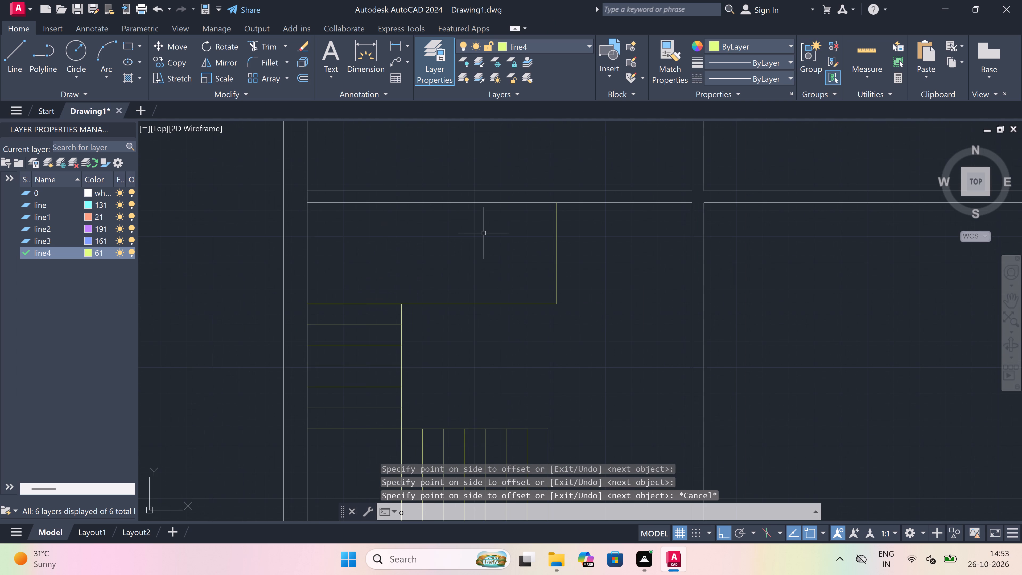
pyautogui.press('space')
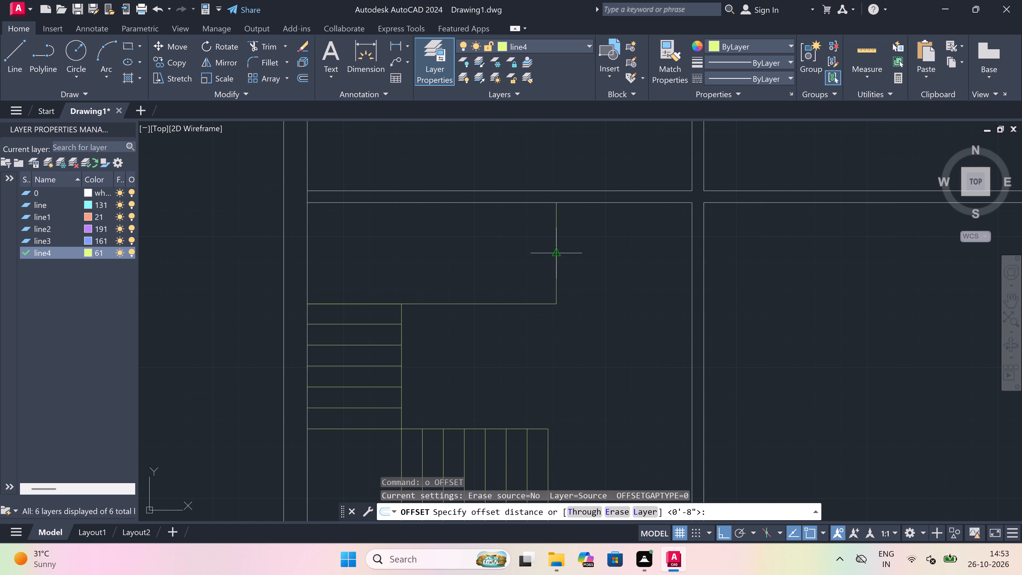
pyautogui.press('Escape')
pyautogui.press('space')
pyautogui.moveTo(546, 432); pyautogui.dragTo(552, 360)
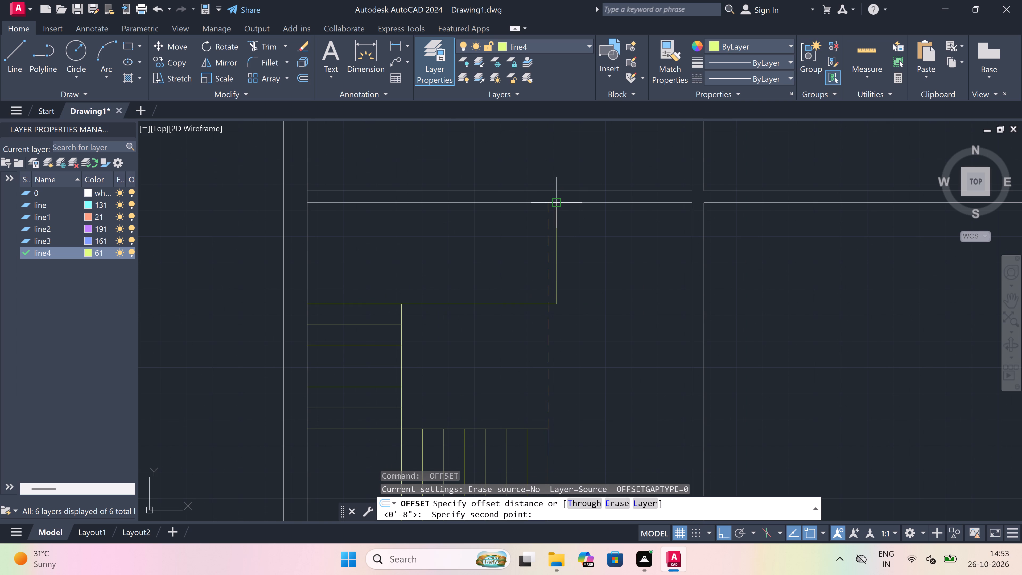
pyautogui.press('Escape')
# Draw a vertical line from the lower flight's top-right corner up to the room's top wall line.
pyautogui.press('l')
pyautogui.press('space')
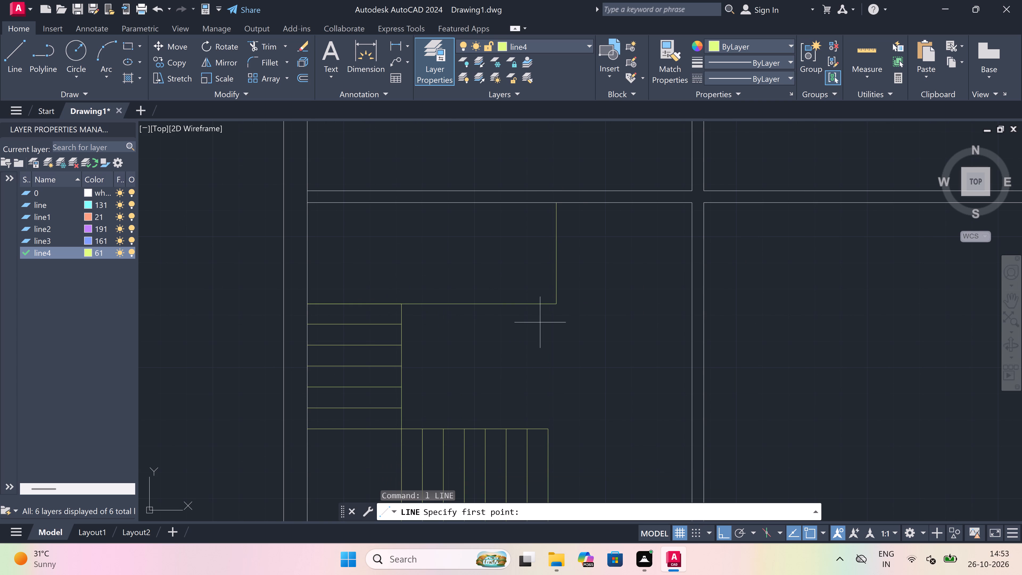
pyautogui.moveTo(549, 431); pyautogui.dragTo(549, 430)
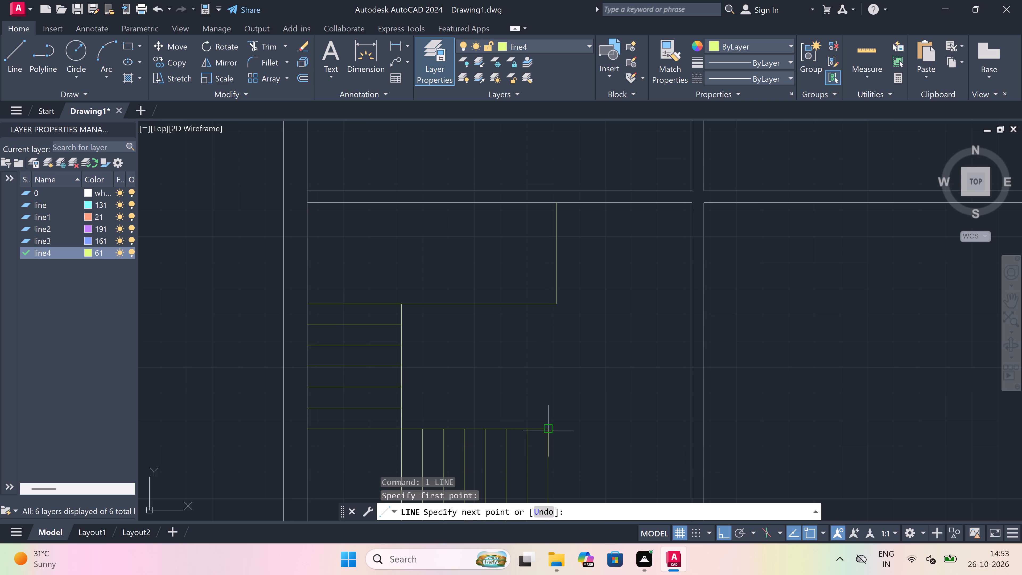
pyautogui.moveTo(549, 430); pyautogui.dragTo(549, 410)
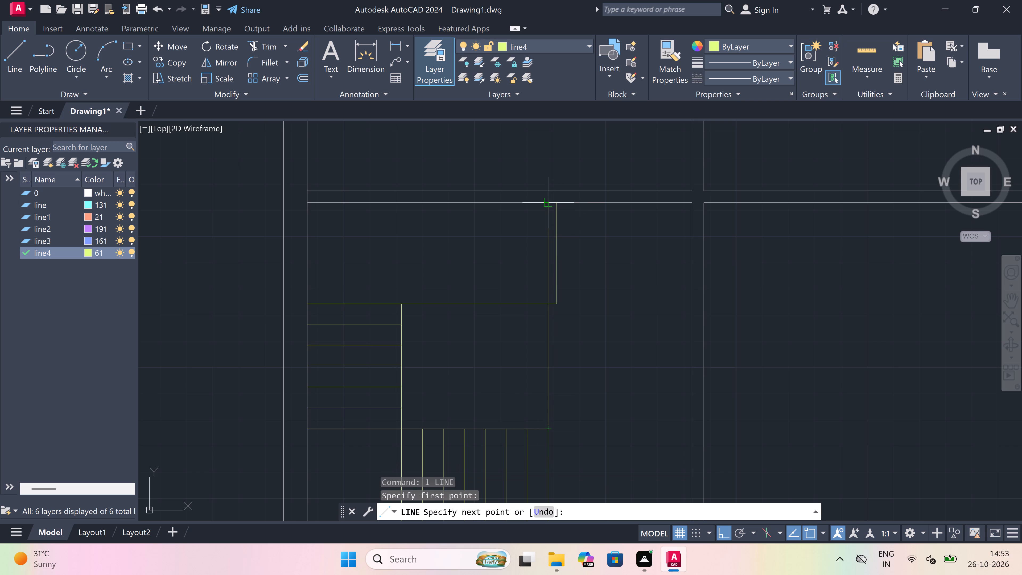
pyautogui.click(545, 203)
pyautogui.press('Escape')
# Trim the upper flight's bottom line back to the new vertical line and remove the old right edge beside it.
pyautogui.write('tr')
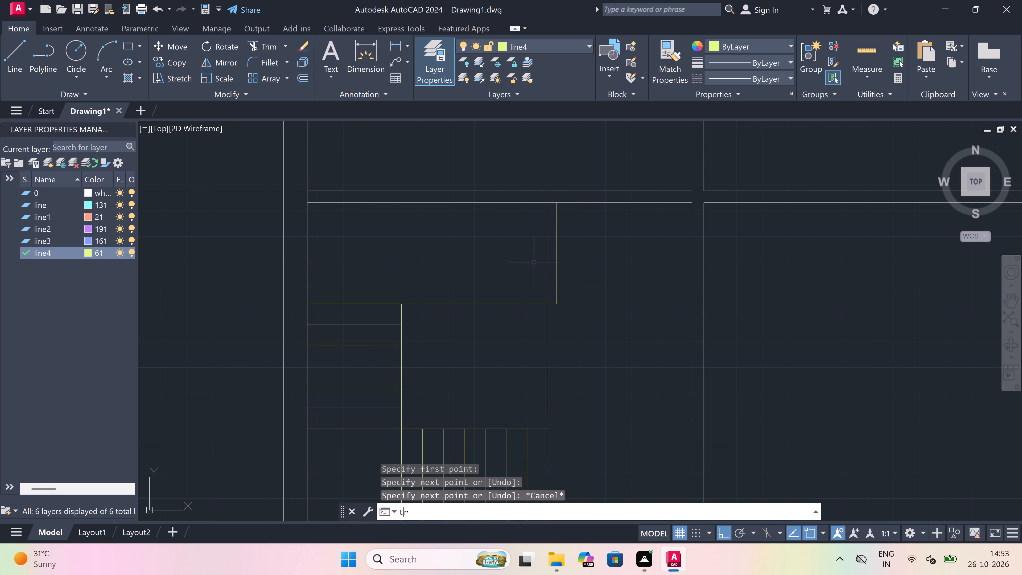
pyautogui.press('space')
pyautogui.scroll(4, 547, 279)
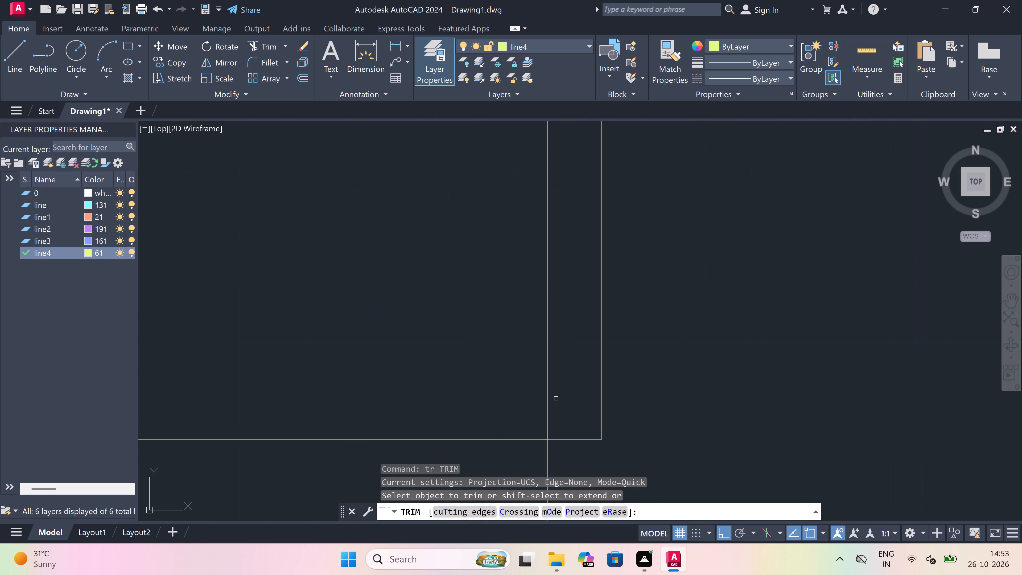
pyautogui.click(555, 454)
pyautogui.click(575, 407)
pyautogui.moveTo(587, 391); pyautogui.dragTo(593, 384)
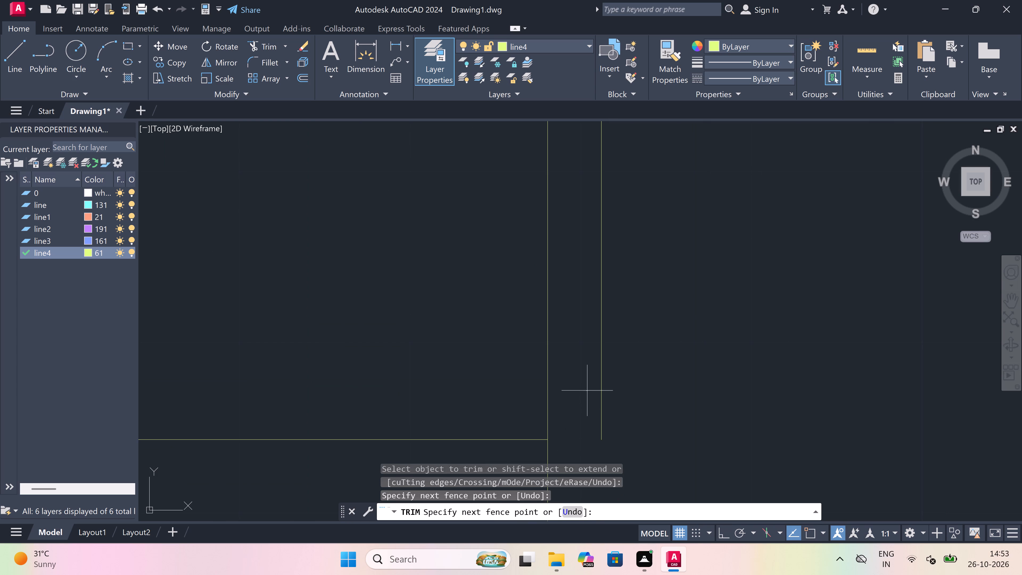
pyautogui.scroll(-3, 722, 334)
pyautogui.click(722, 334)
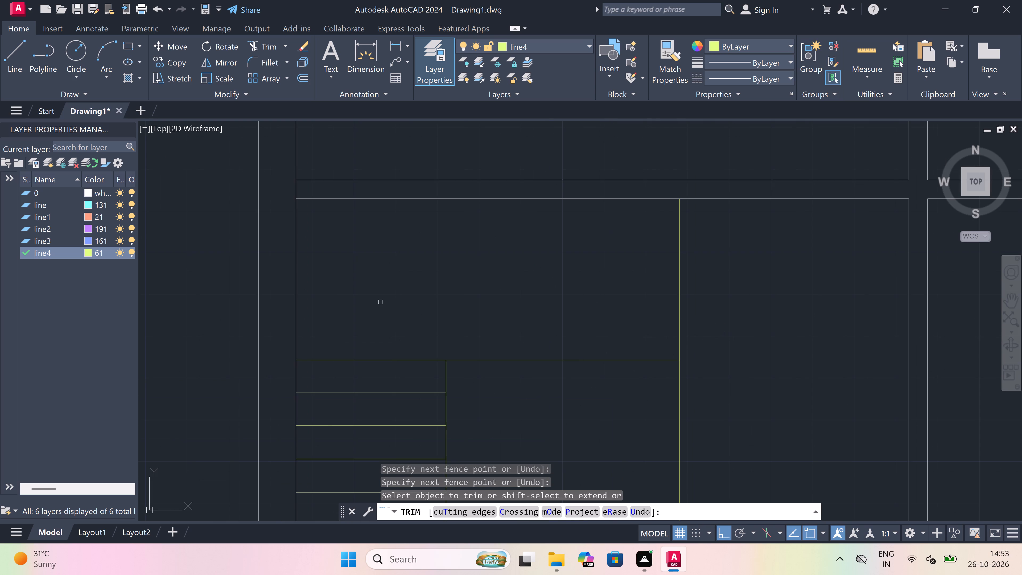
pyautogui.press('Escape')
# Trim away the section of the new vertical line between the upper and lower flights.
pyautogui.scroll(-3, 380, 302)
pyautogui.scroll(2, 430, 349)
pyautogui.press('space')
pyautogui.moveTo(431, 349); pyautogui.dragTo(435, 349)
pyautogui.click(512, 337)
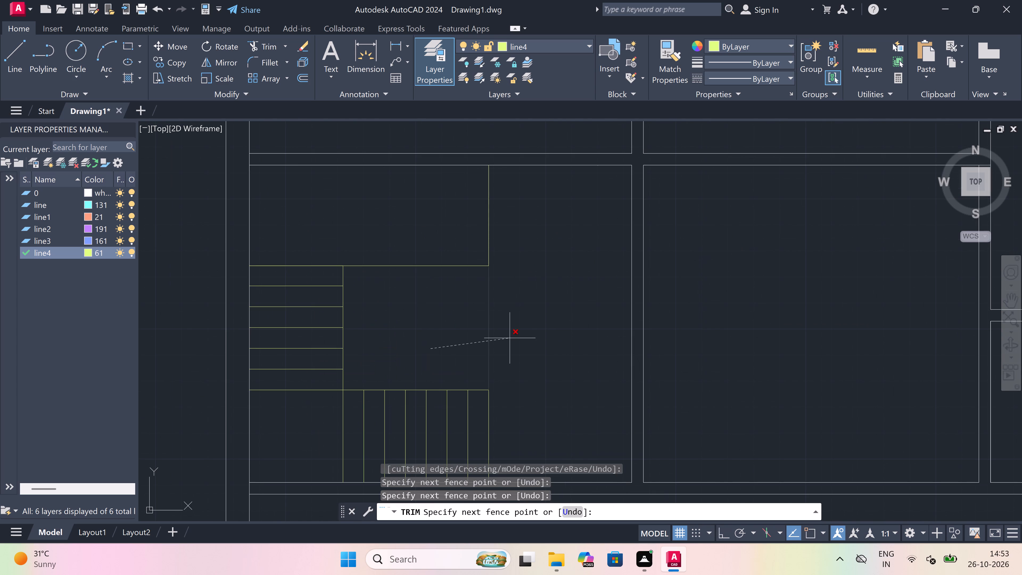
pyautogui.press('Escape')
# Offset the upper flight's right edge leftward repeatedly by 8" with the Multiple option, making treads as far as the left flight.
pyautogui.scroll(-2, 434, 319)
pyautogui.scroll(3, 438, 284)
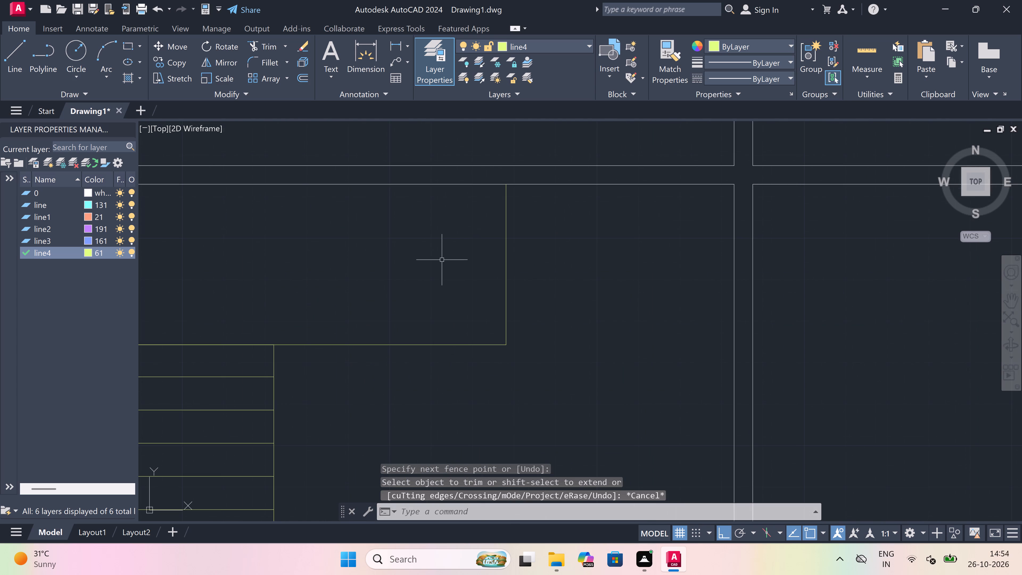
pyautogui.press('o')
pyautogui.press('space')
pyautogui.click(509, 237)
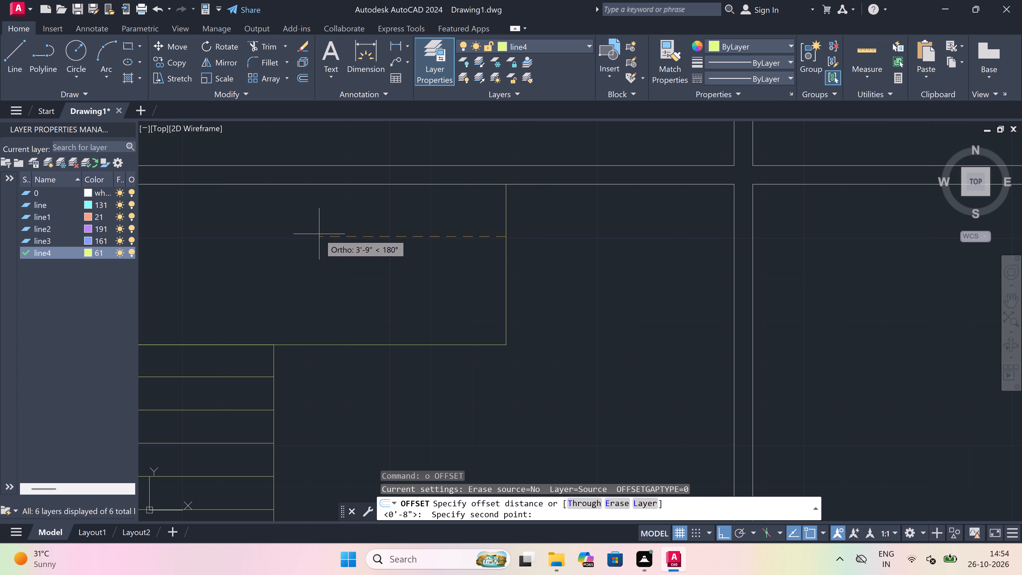
pyautogui.press('8')
pyautogui.write('"')
pyautogui.press('space')
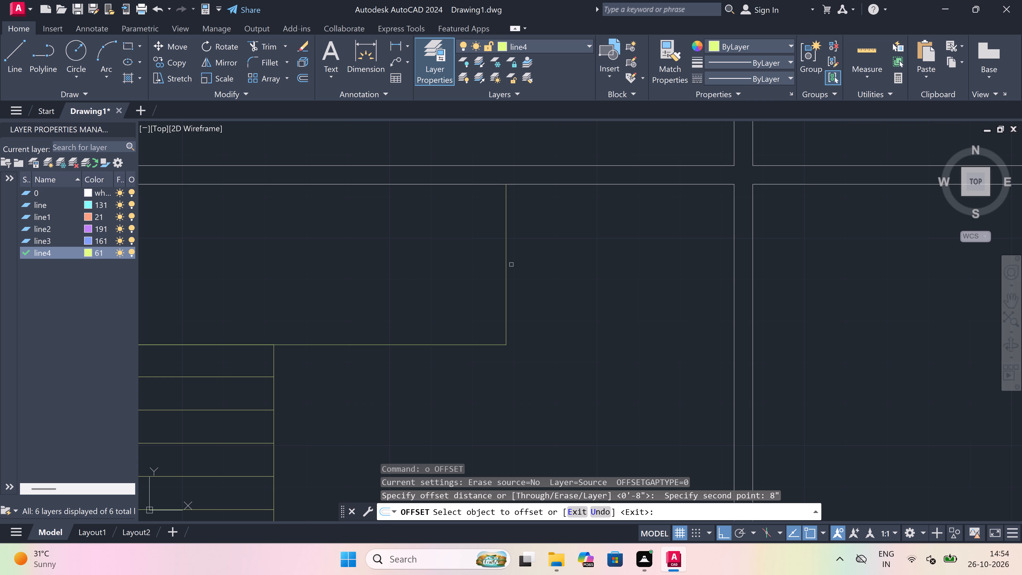
pyautogui.moveTo(507, 257); pyautogui.dragTo(379, 231)
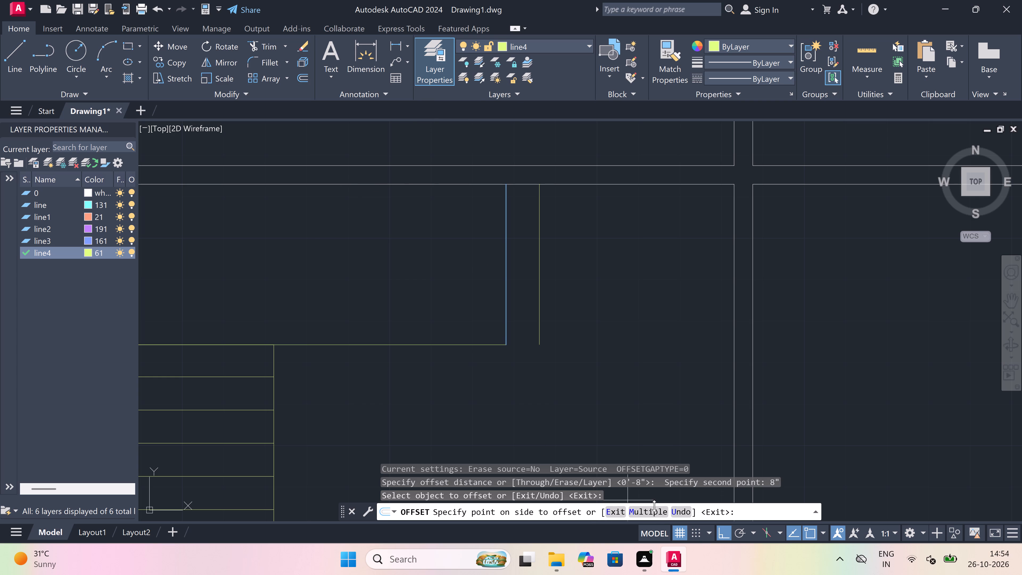
pyautogui.click(649, 513)
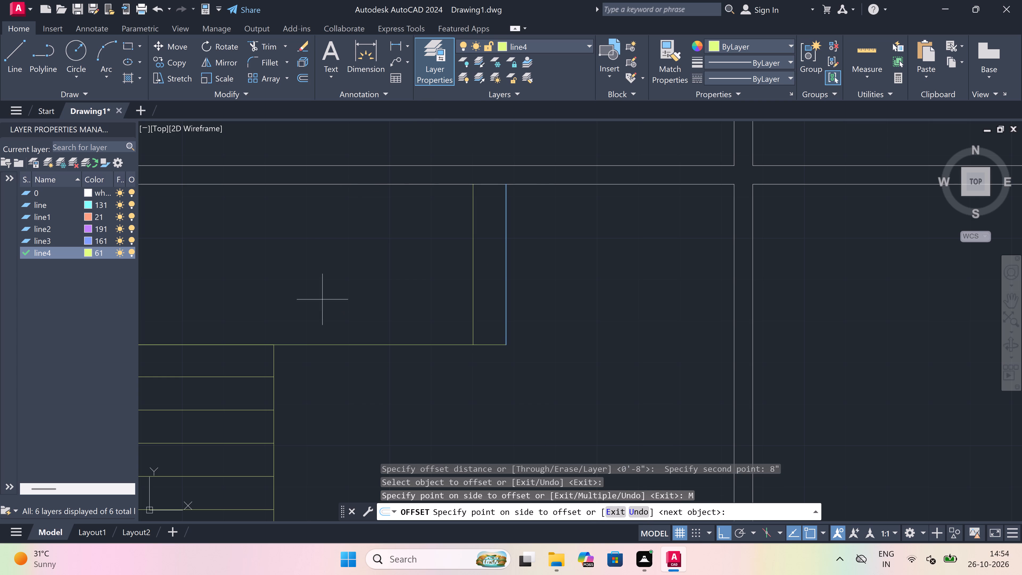
pyautogui.doubleClick(271, 267)
pyautogui.moveTo(270, 263); pyautogui.dragTo(268, 260)
pyautogui.doubleClick(260, 251)
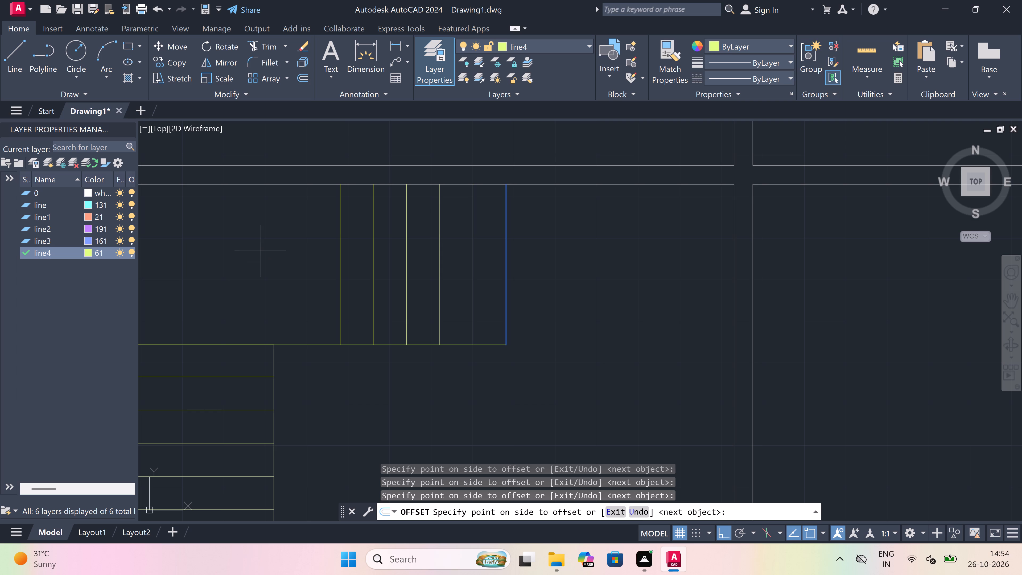
pyautogui.click(252, 242)
pyautogui.scroll(1, 252, 242)
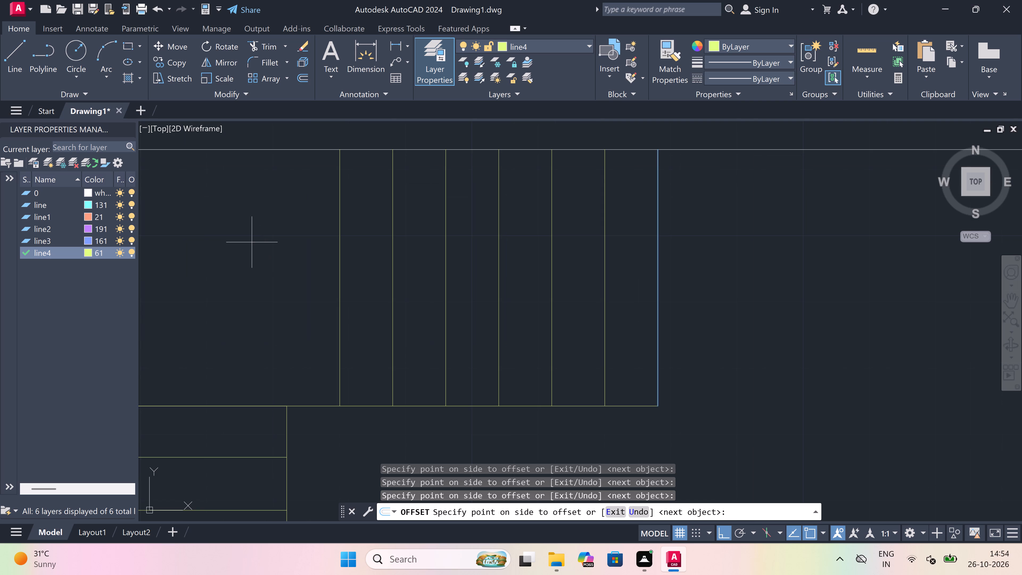
pyautogui.click(252, 242)
pyautogui.click(204, 237)
pyautogui.press('Escape')
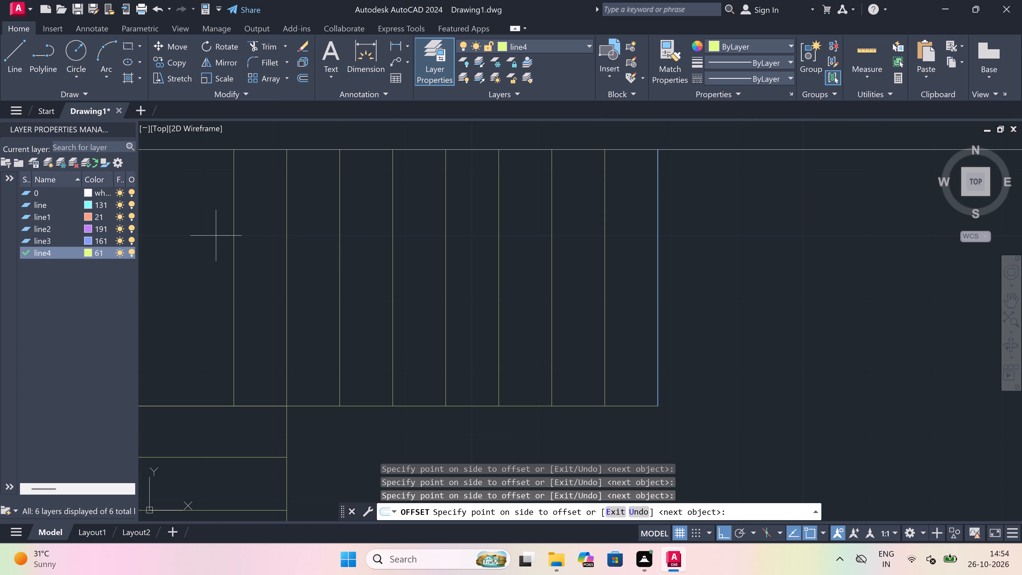
# Examine the finished staircase and the surrounding rooms across the floor plan.
pyautogui.scroll(-4, 407, 235)
pyautogui.scroll(1, 410, 266)
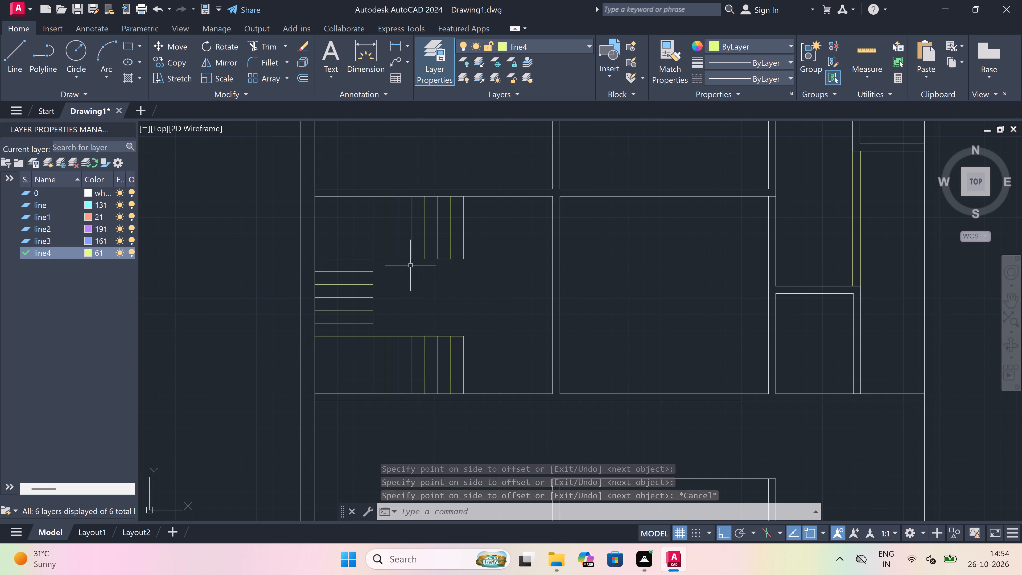
pyautogui.scroll(1, 410, 265)
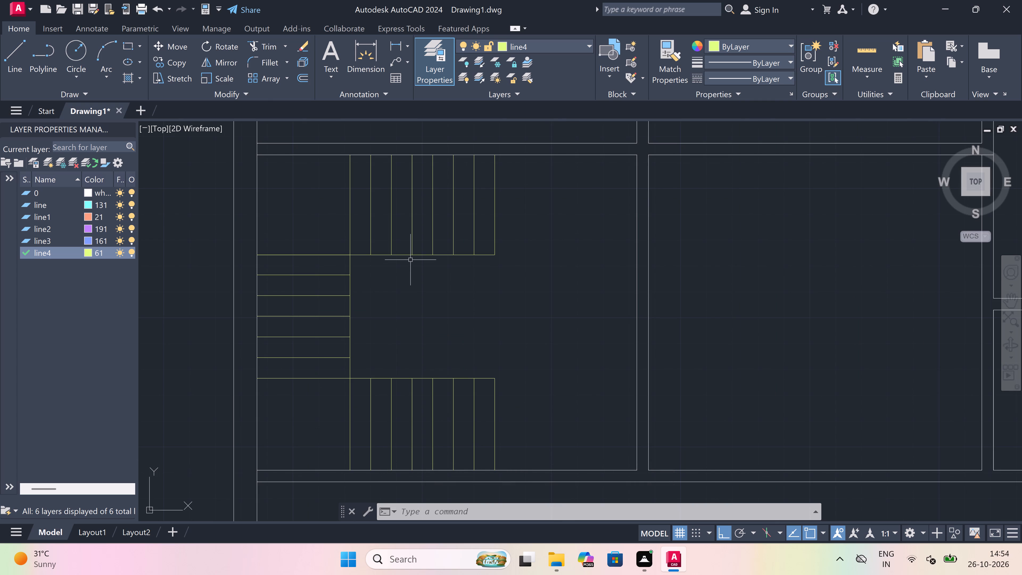
pyautogui.scroll(-5, 410, 260)
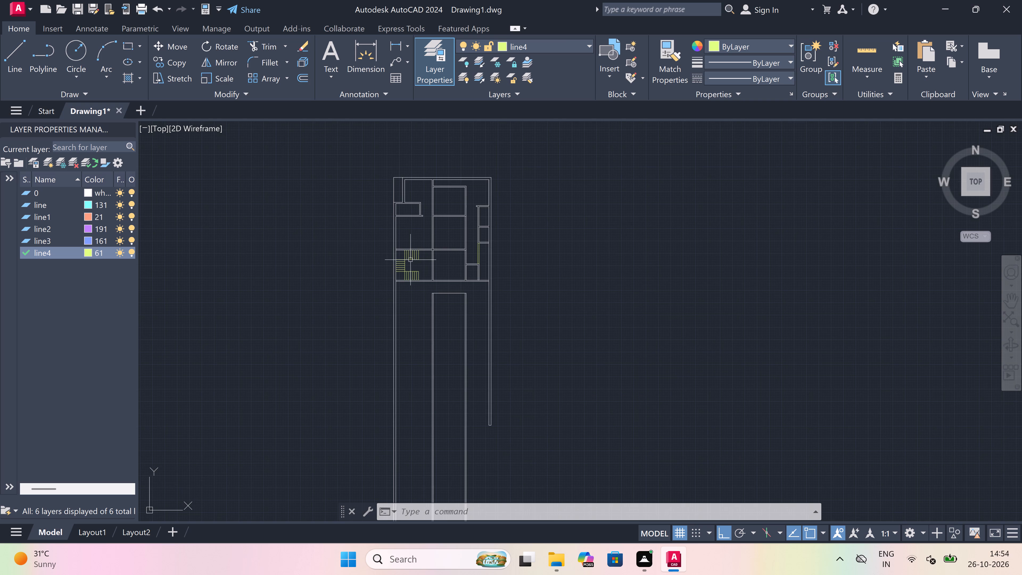
pyautogui.scroll(2, 418, 247)
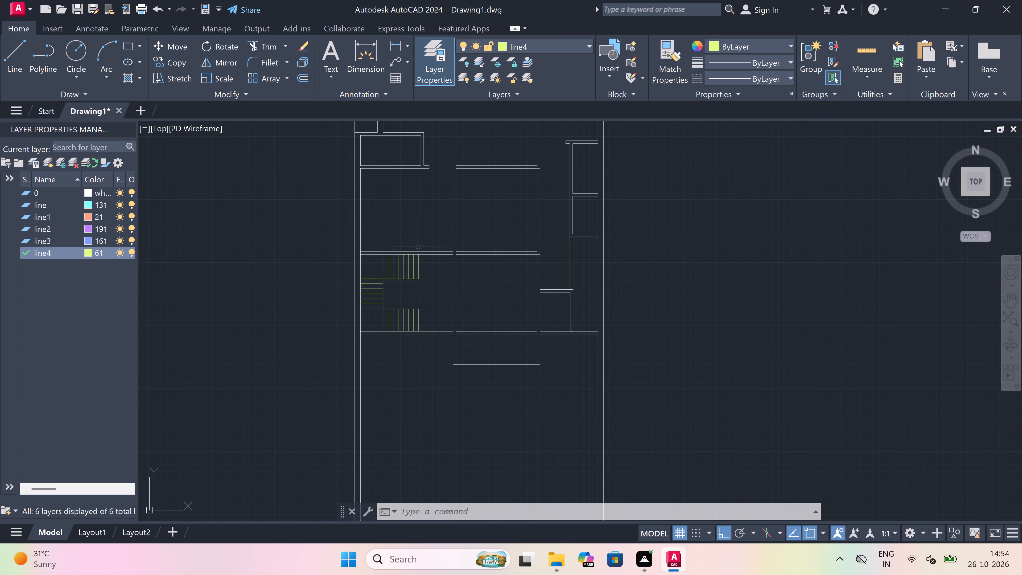
pyautogui.scroll(-1, 418, 247)
pyautogui.scroll(4, 418, 247)
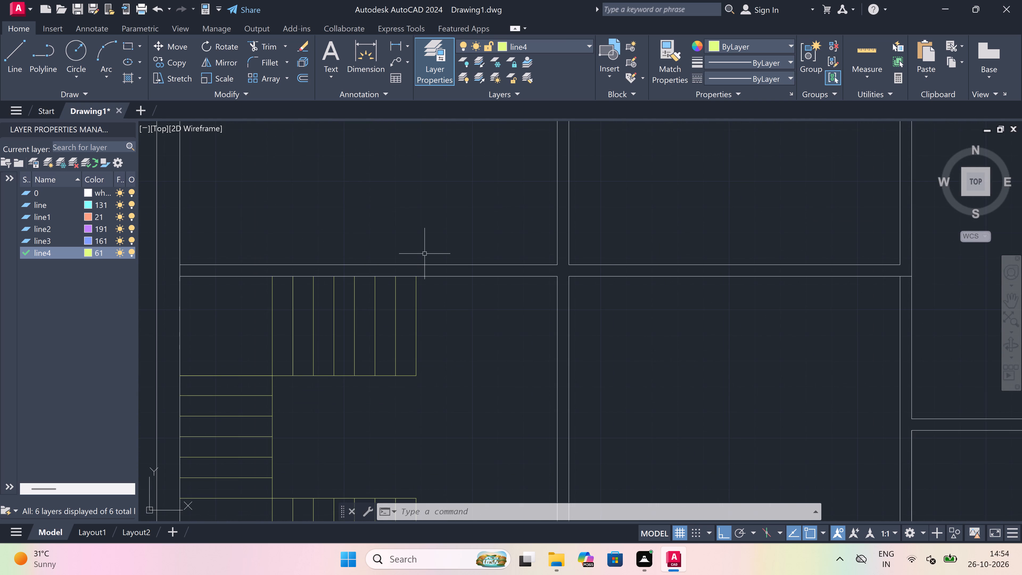
pyautogui.scroll(-3, 432, 258)
pyautogui.scroll(2, 440, 256)
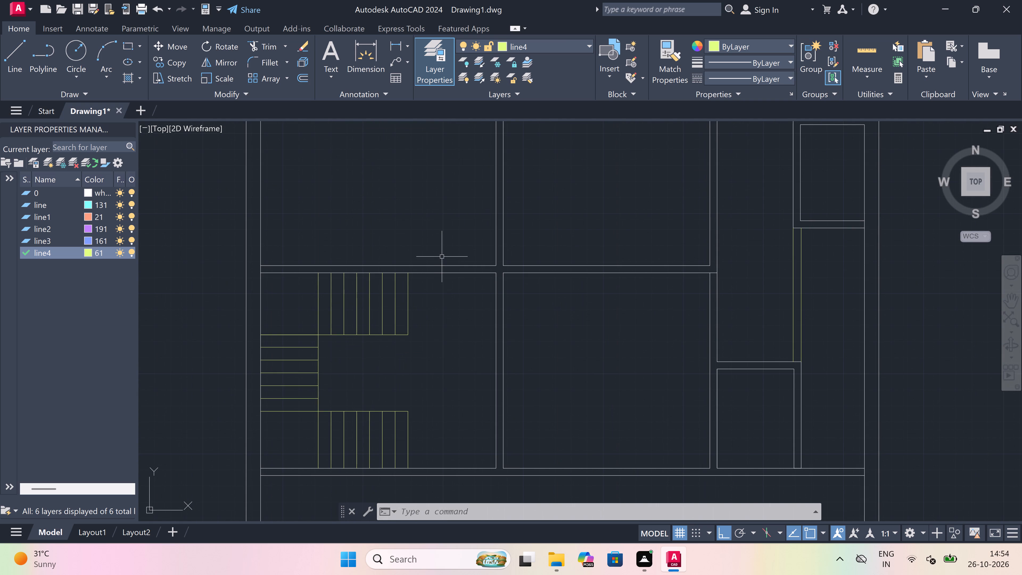
pyautogui.scroll(1, 459, 295)
pyautogui.scroll(-2, 459, 294)
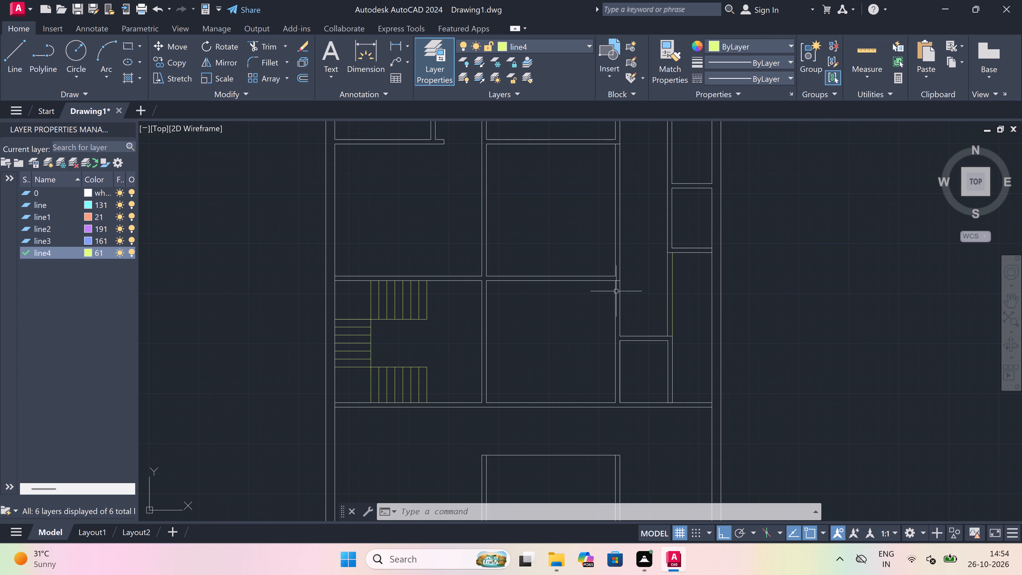
pyautogui.scroll(-3, 536, 255)
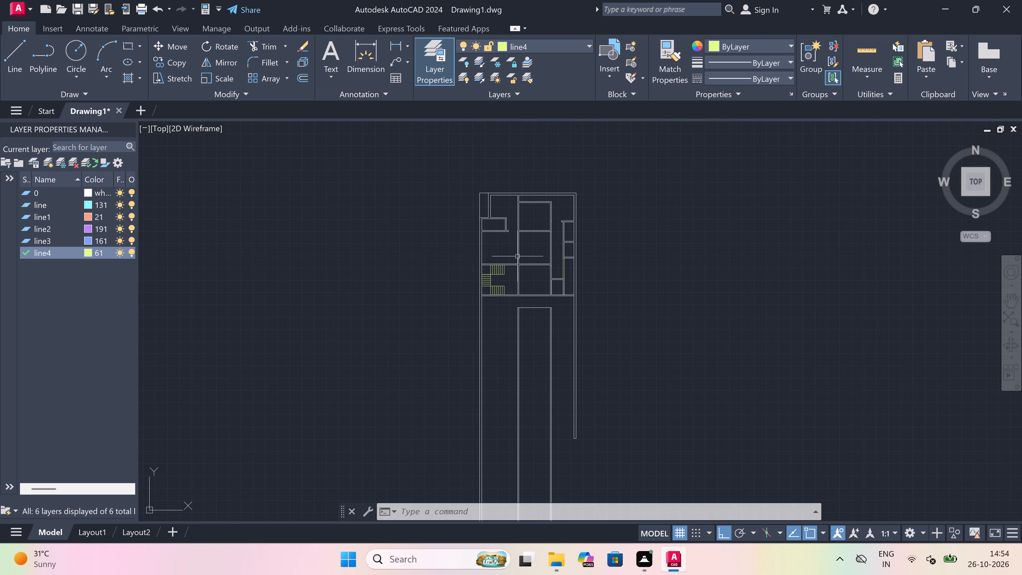
pyautogui.scroll(3, 505, 212)
pyautogui.scroll(-1, 505, 212)
# On layer line2, draw a line across the upper-left room's left wall near its upper end, returning to the line's midpoint.
pyautogui.scroll(2, 507, 168)
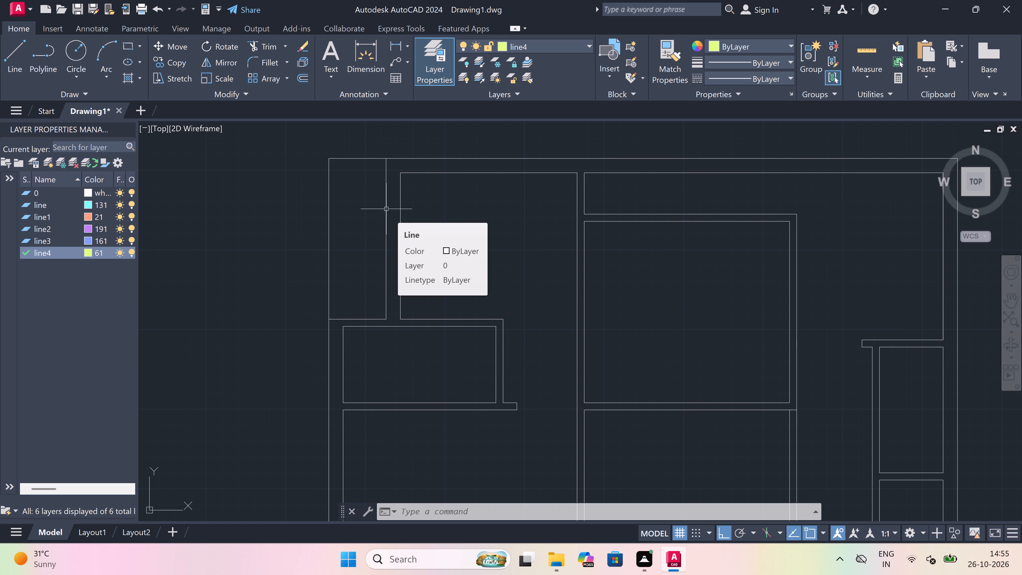
pyautogui.scroll(-1, 386, 209)
pyautogui.scroll(1, 399, 208)
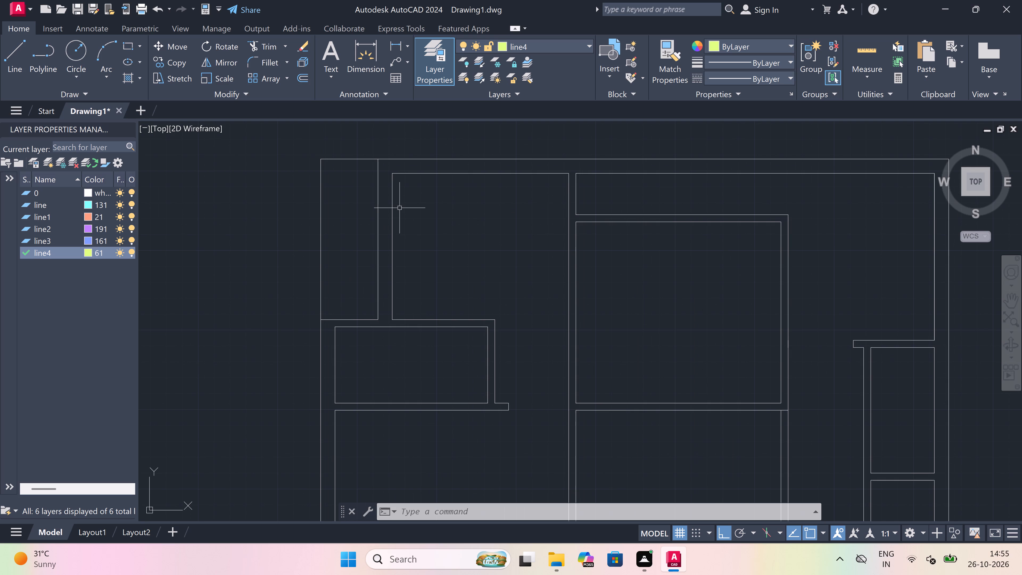
pyautogui.scroll(1, 381, 189)
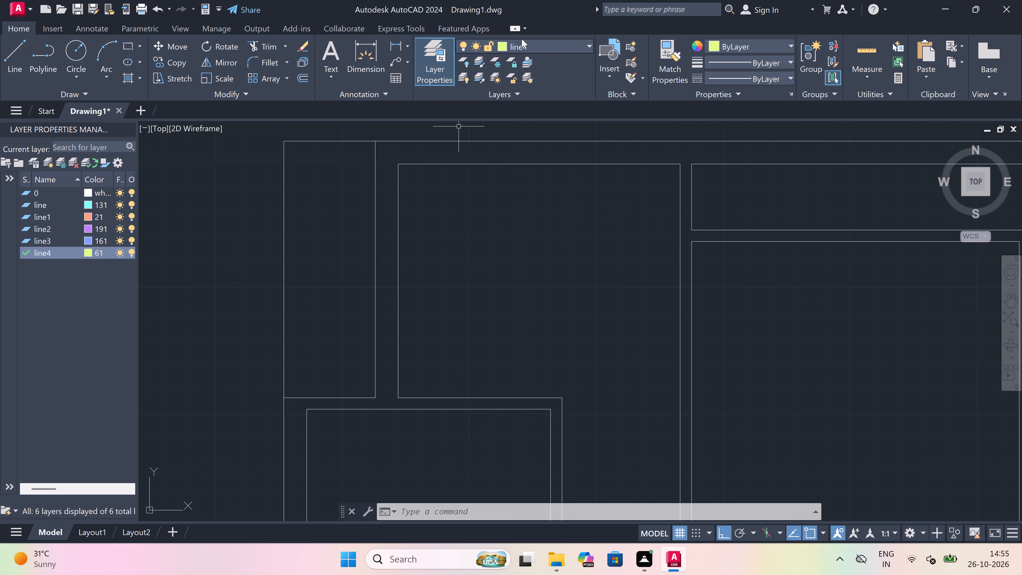
pyautogui.click(549, 47)
pyautogui.moveTo(537, 82); pyautogui.dragTo(508, 105)
pyautogui.write('l')
pyautogui.press('space')
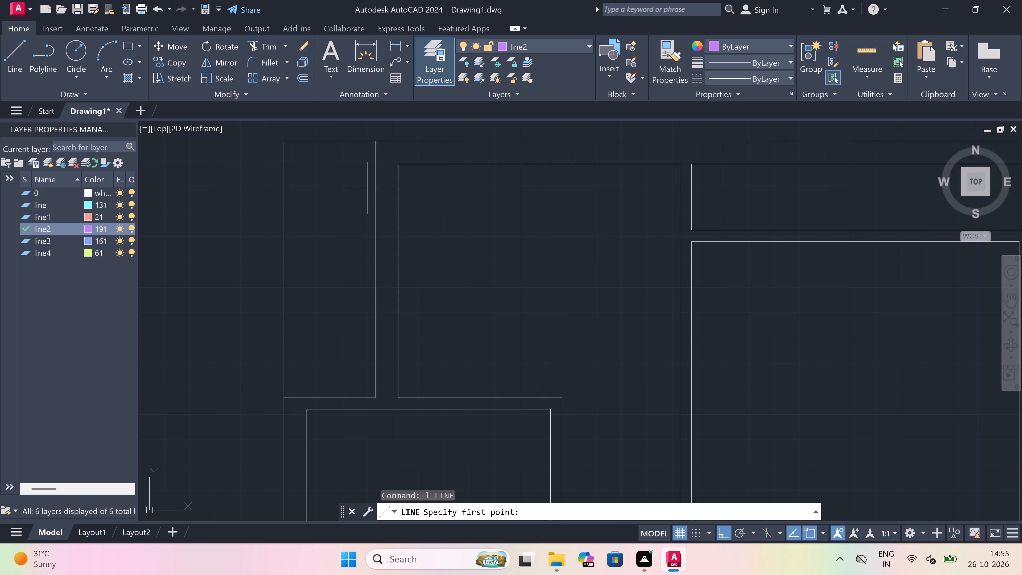
pyautogui.click(371, 188)
pyautogui.moveTo(400, 189); pyautogui.dragTo(397, 189)
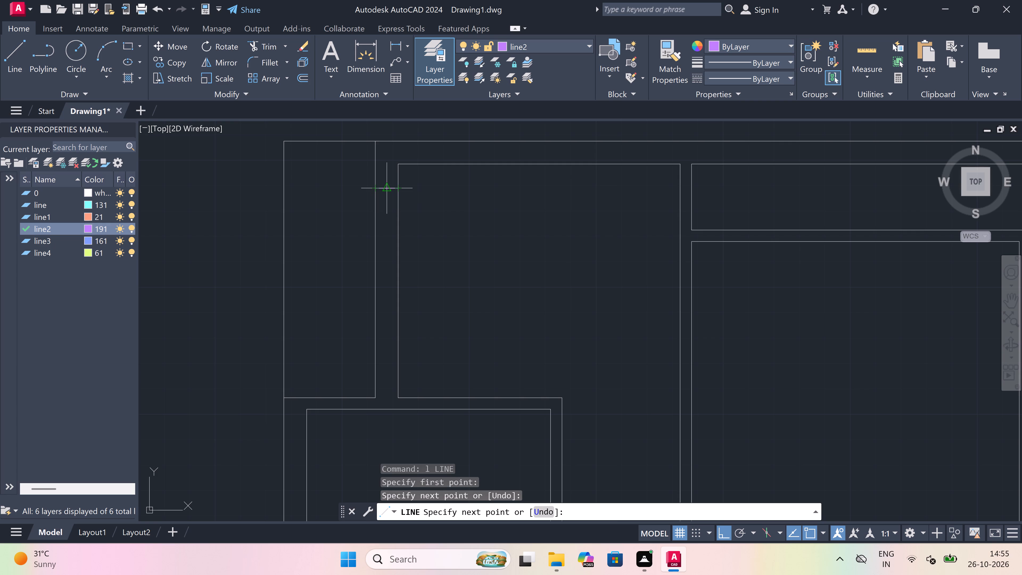
pyautogui.click(388, 188)
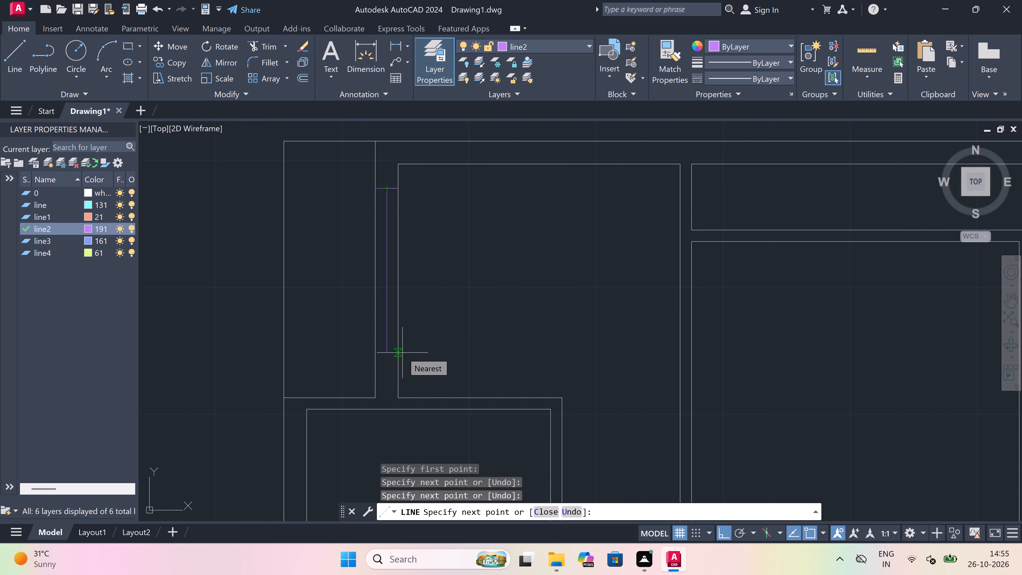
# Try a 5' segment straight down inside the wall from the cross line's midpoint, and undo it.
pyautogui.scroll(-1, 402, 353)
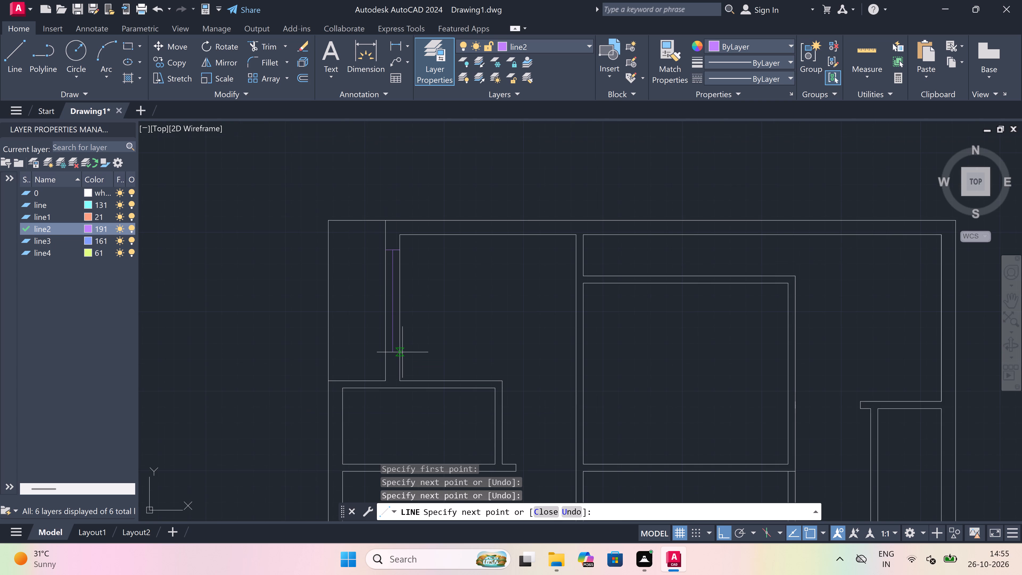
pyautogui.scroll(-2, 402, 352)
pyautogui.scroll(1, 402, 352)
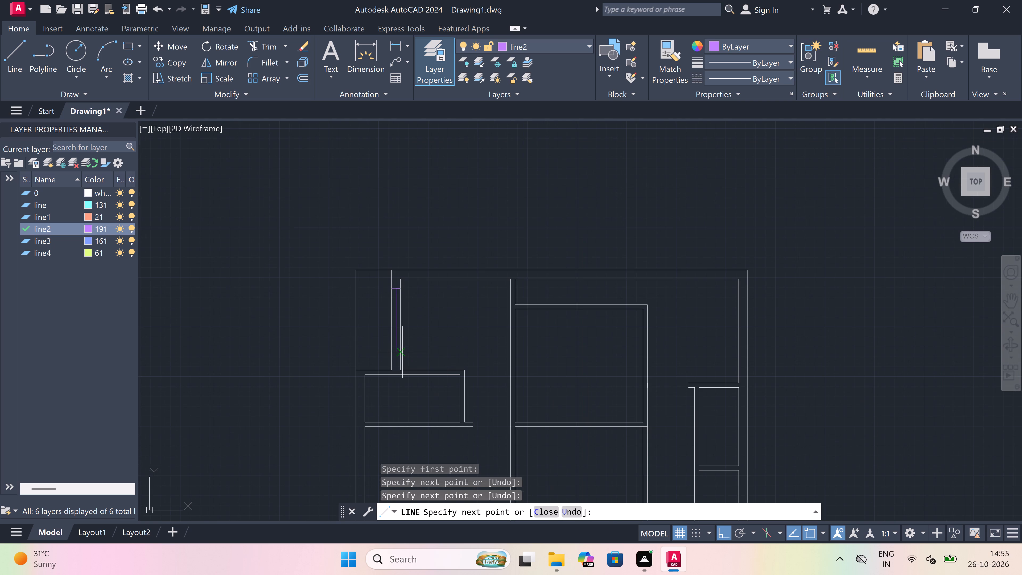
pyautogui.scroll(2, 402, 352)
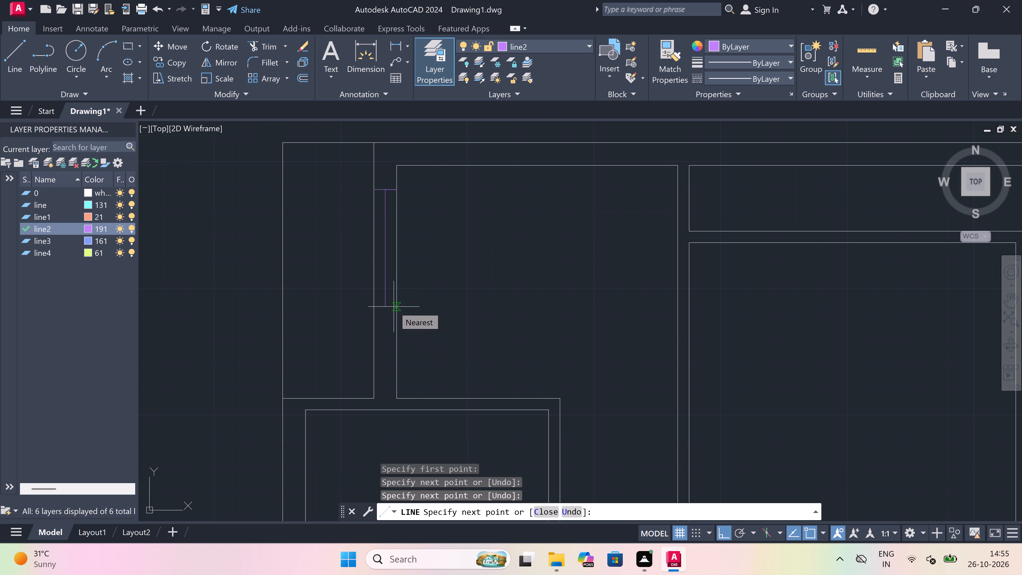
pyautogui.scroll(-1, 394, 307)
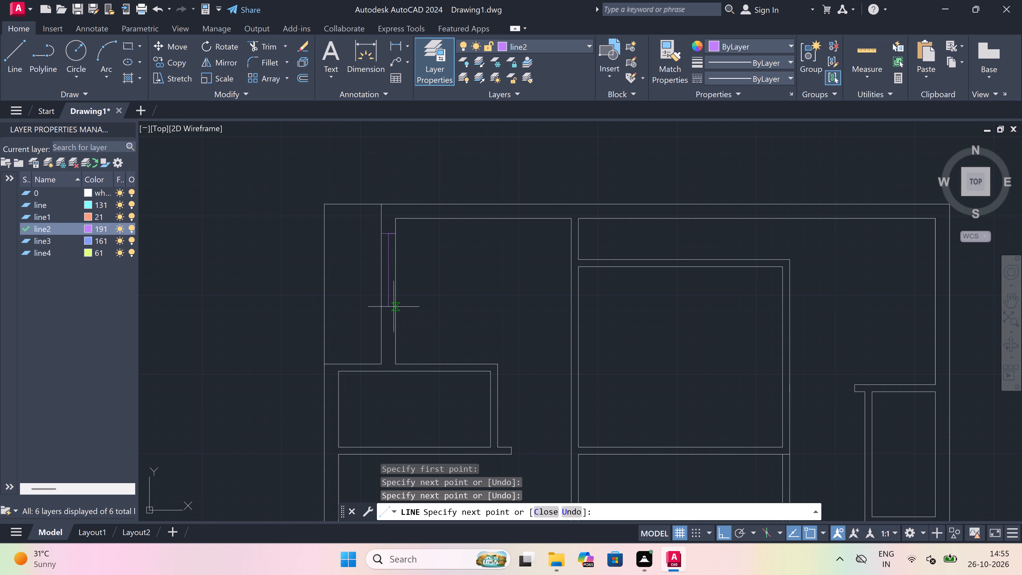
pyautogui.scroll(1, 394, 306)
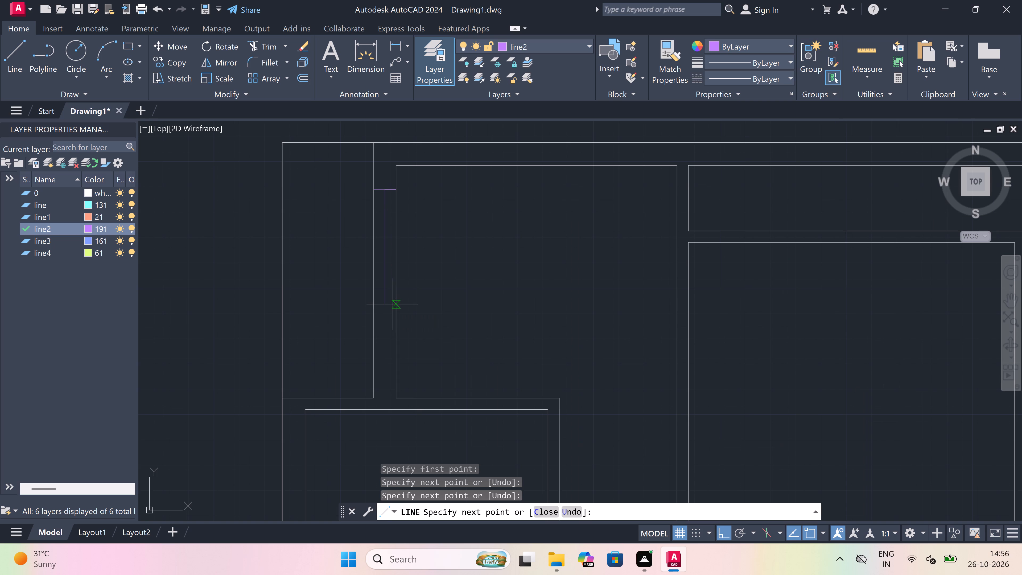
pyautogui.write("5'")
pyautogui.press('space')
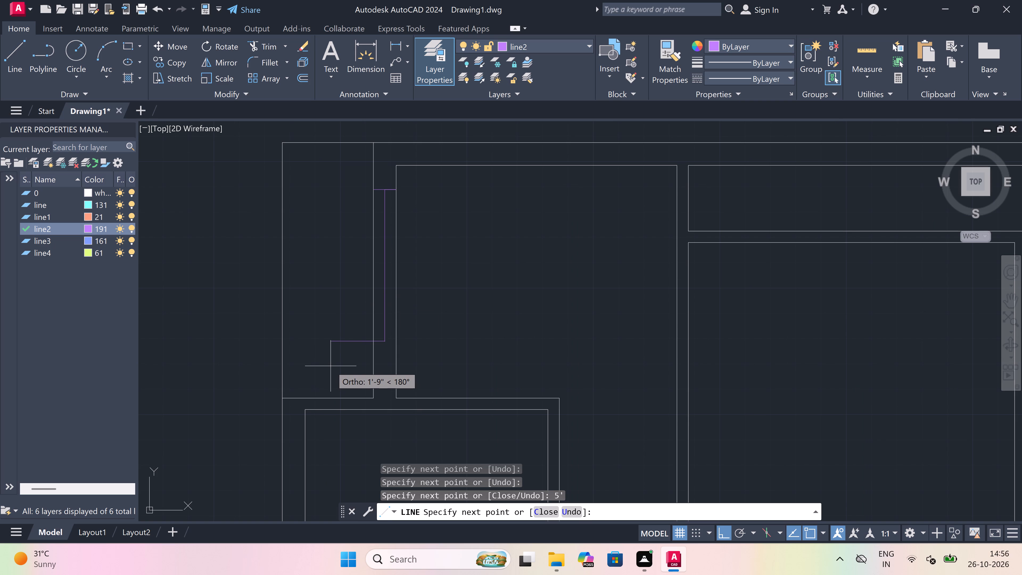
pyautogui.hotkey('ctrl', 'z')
# Draw the window's centre line 4' down from the midpoint and close its lower end across both wall faces.
pyautogui.write("4'")
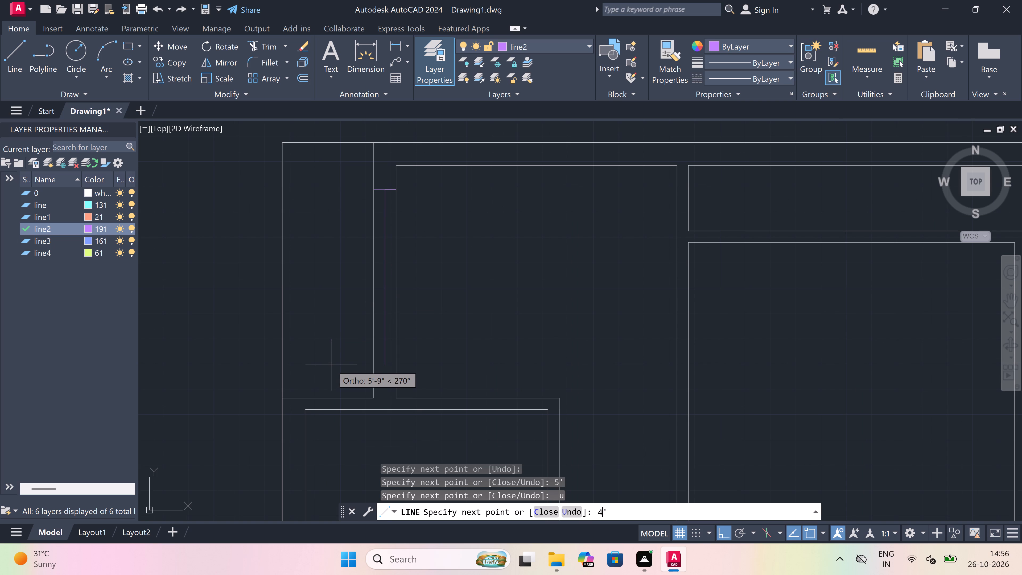
pyautogui.press('space')
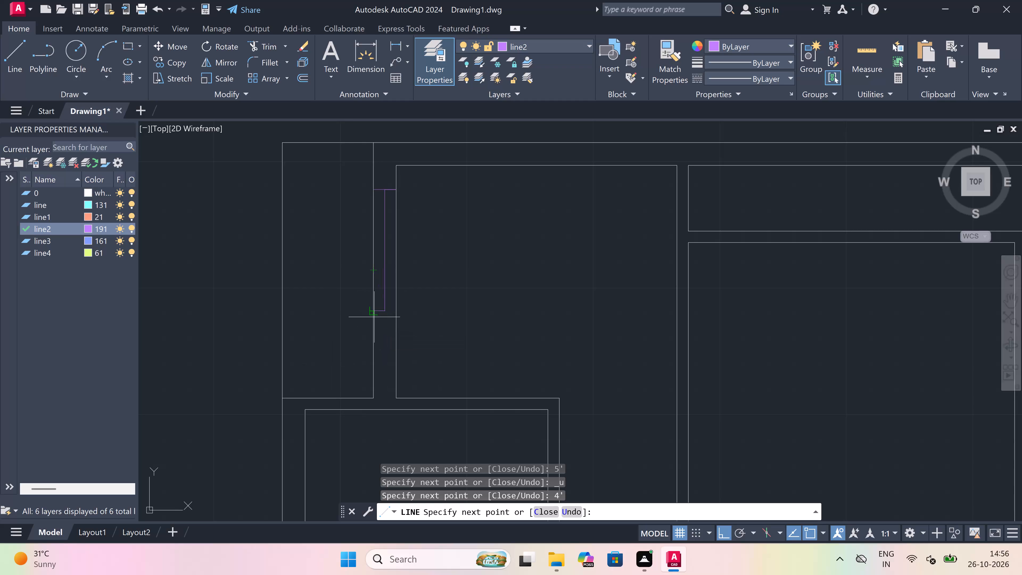
pyautogui.click(369, 312)
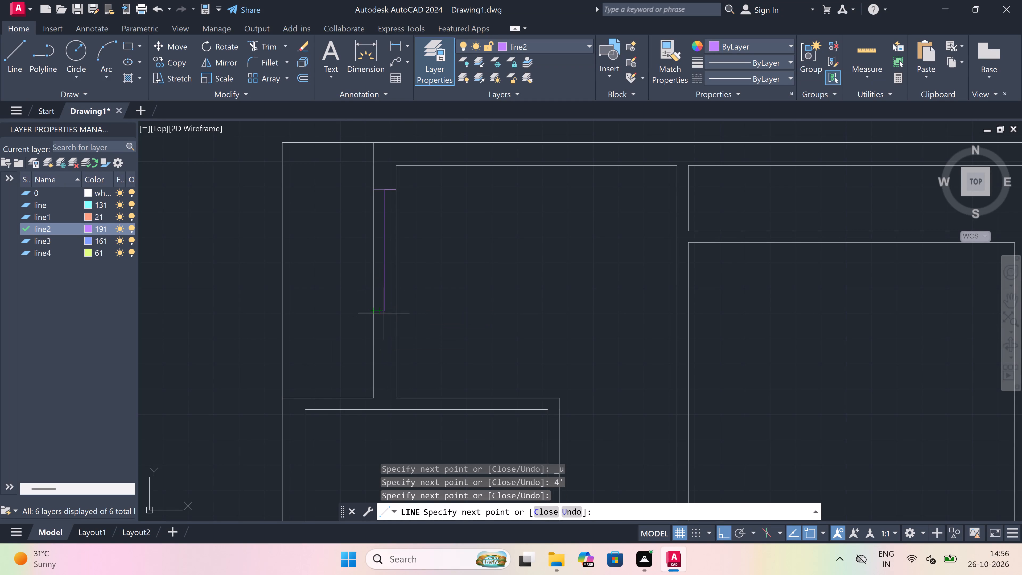
pyautogui.click(398, 309)
pyautogui.press('Escape')
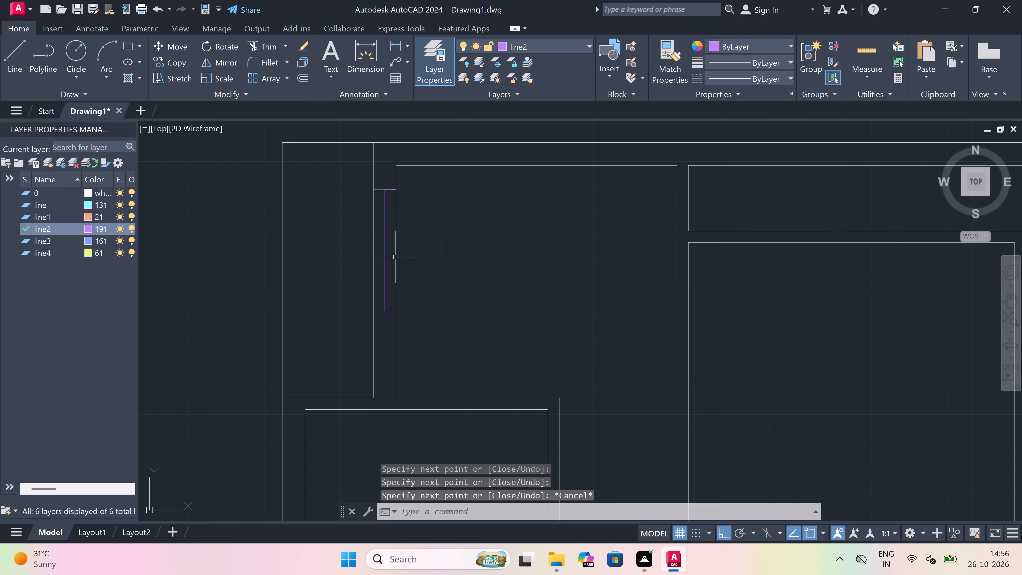
# Trim both wall face lines between the window's upper and lower cross lines.
pyautogui.scroll(1, 392, 210)
pyautogui.write('tr')
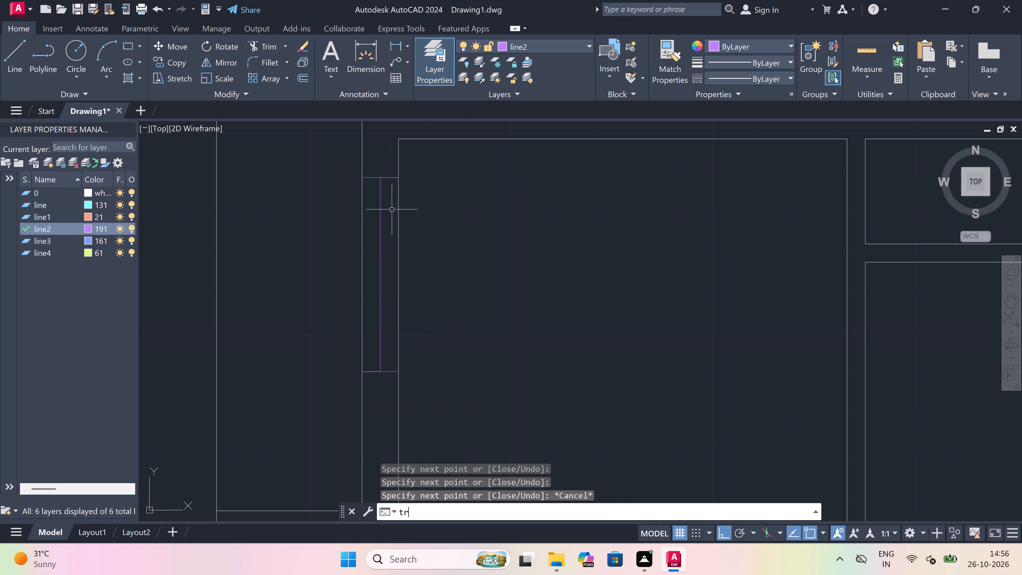
pyautogui.press('space')
pyautogui.click(392, 210)
pyautogui.click(407, 274)
pyautogui.click(397, 269)
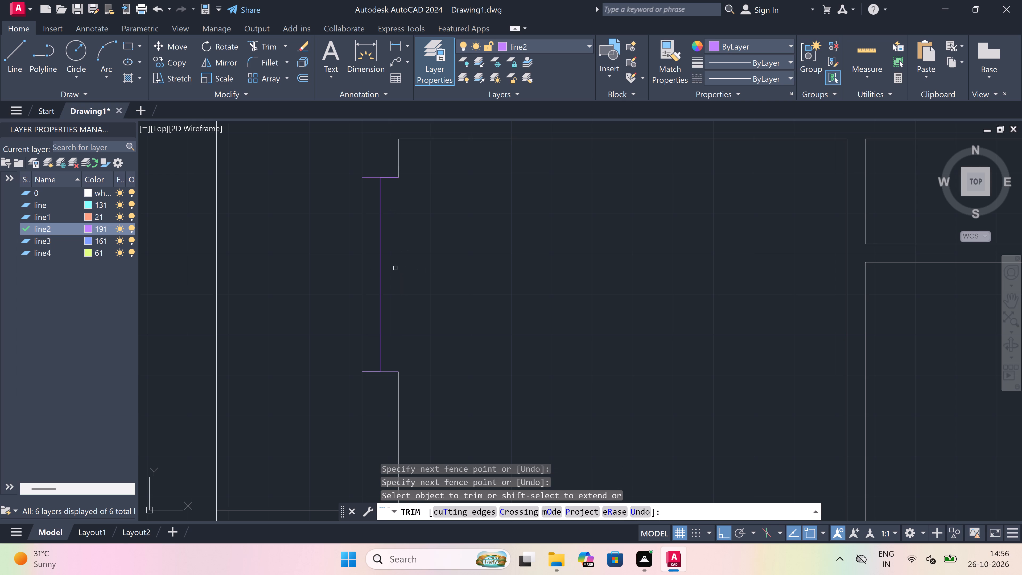
pyautogui.click(375, 258)
pyautogui.click(303, 290)
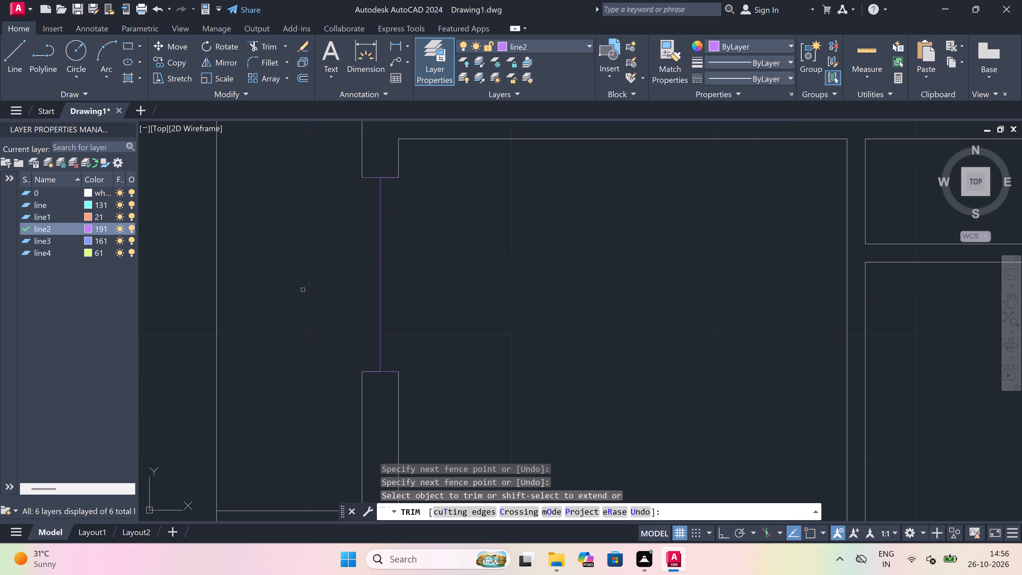
pyautogui.press('Escape')
# Draw vertical line2 lines along both wall faces, joining the ends of the window's upper and lower cross lines.
pyautogui.press('l')
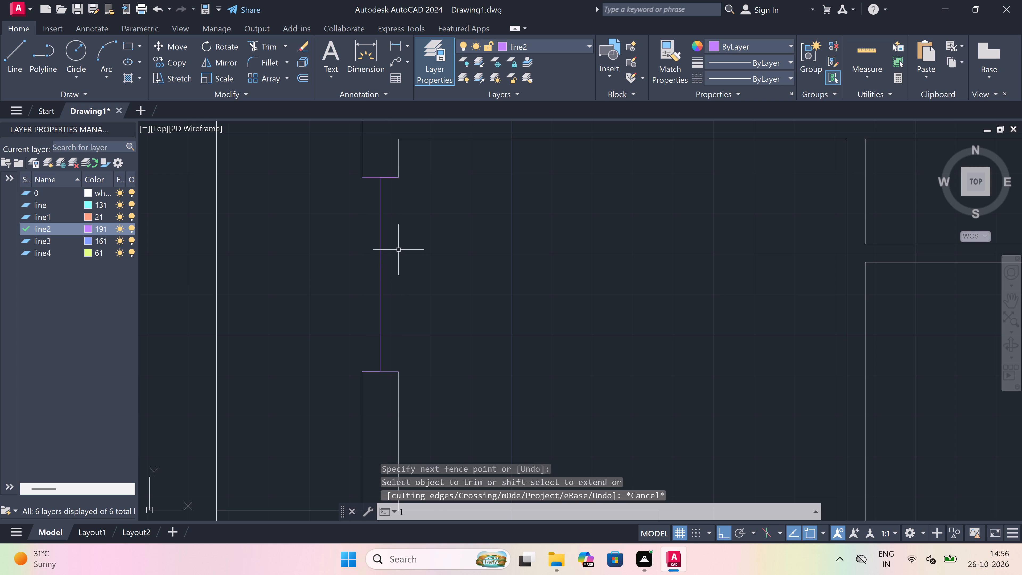
pyautogui.press('space')
pyautogui.click(359, 179)
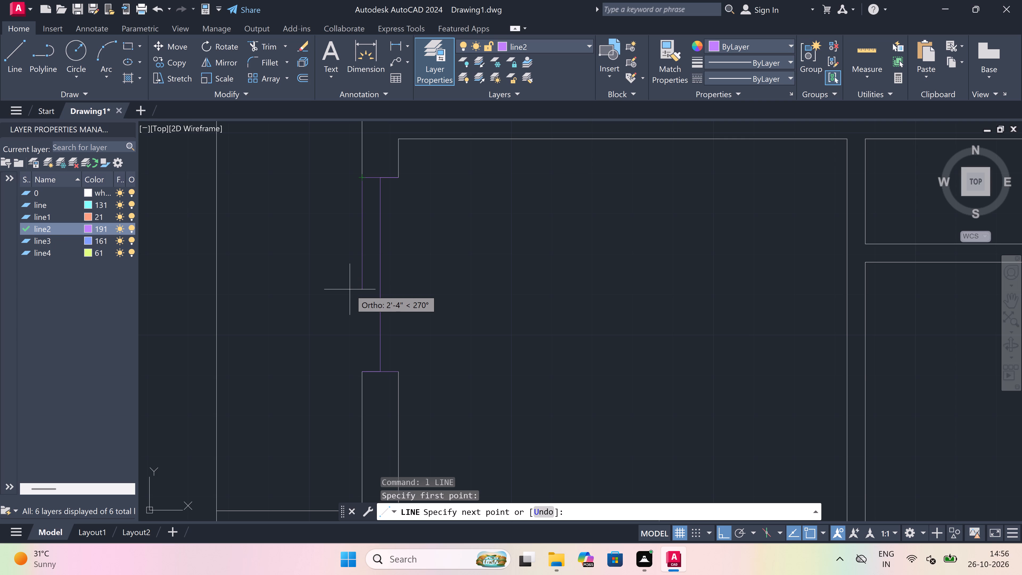
pyautogui.click(358, 372)
pyautogui.press('Escape')
pyautogui.press('space')
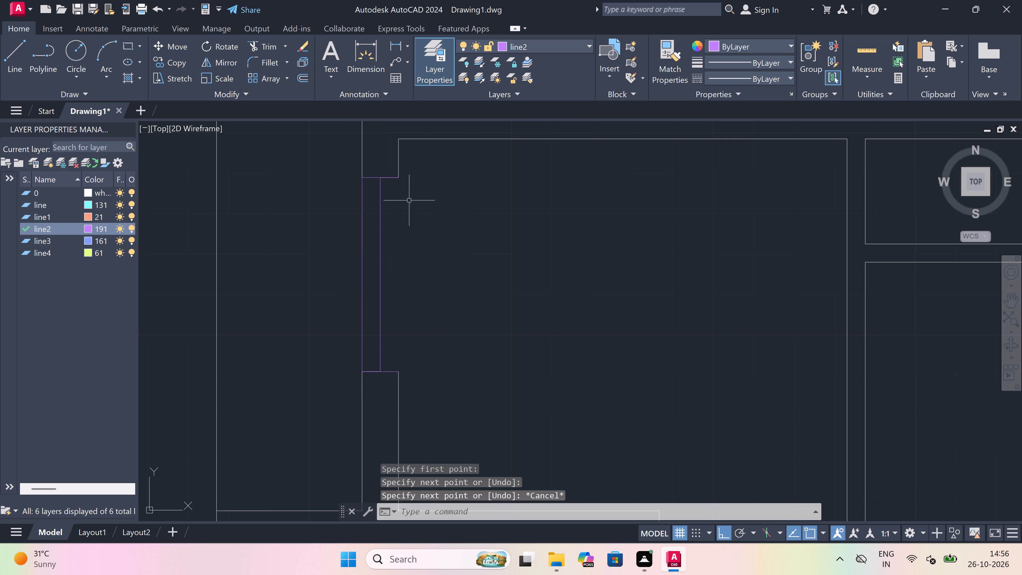
pyautogui.moveTo(395, 178); pyautogui.dragTo(395, 184)
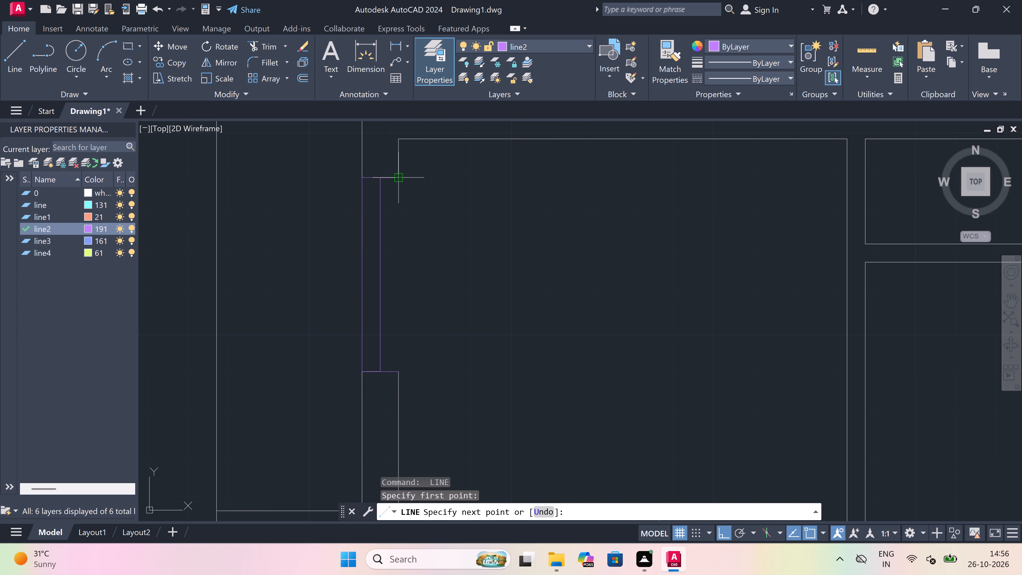
pyautogui.click(392, 371)
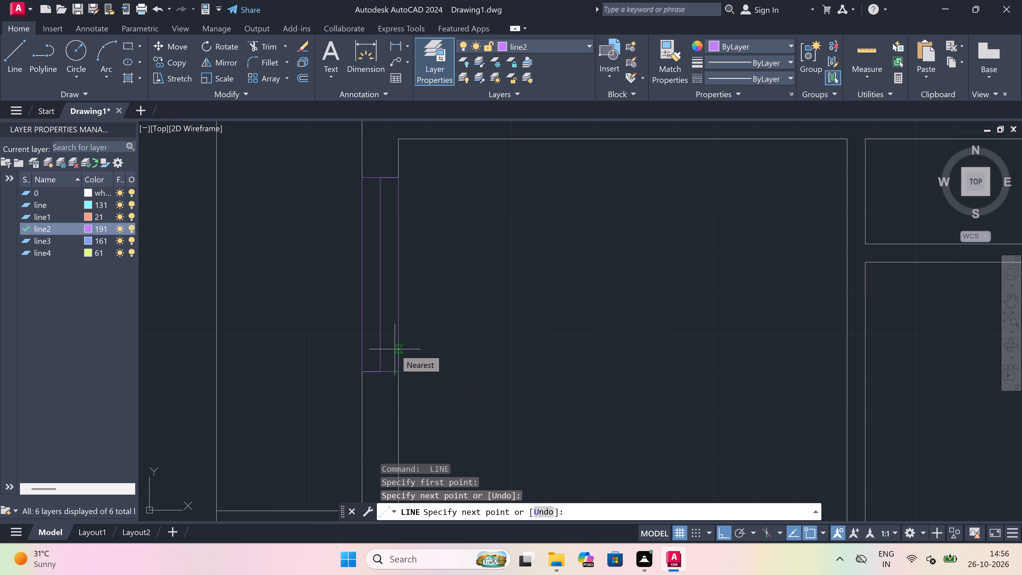
pyautogui.press('Escape')
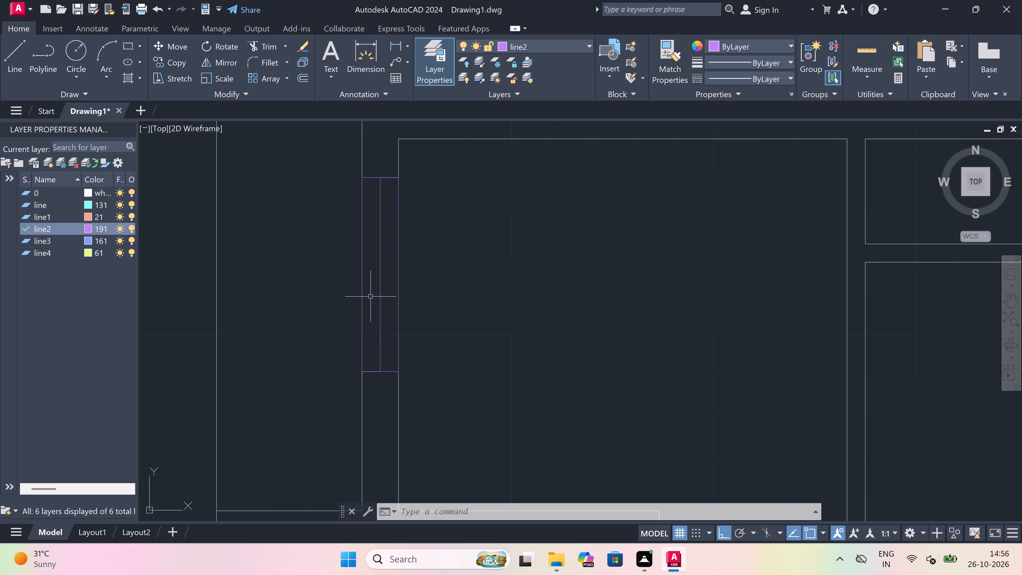
pyautogui.scroll(1, 363, 291)
pyautogui.scroll(-4, 363, 291)
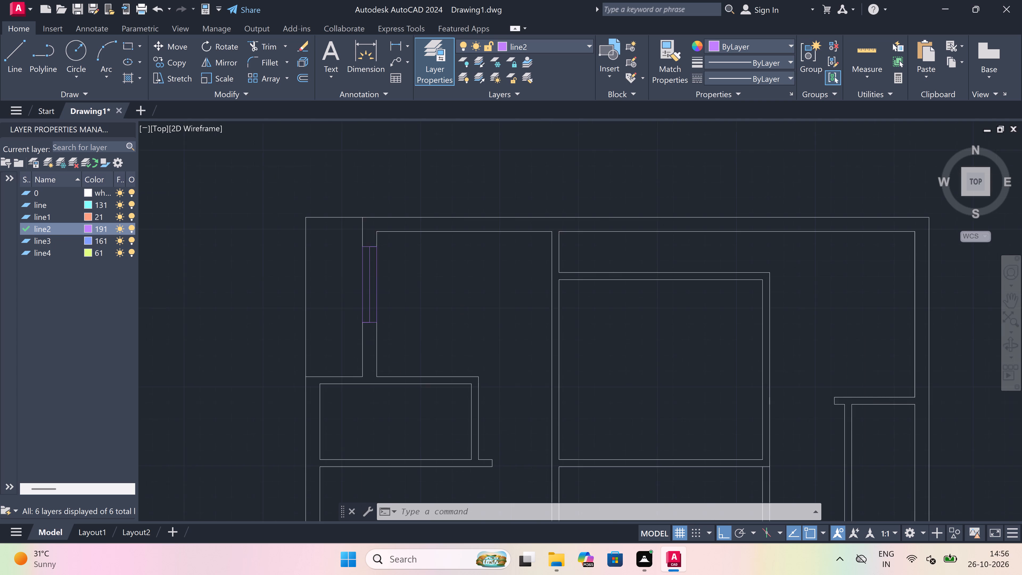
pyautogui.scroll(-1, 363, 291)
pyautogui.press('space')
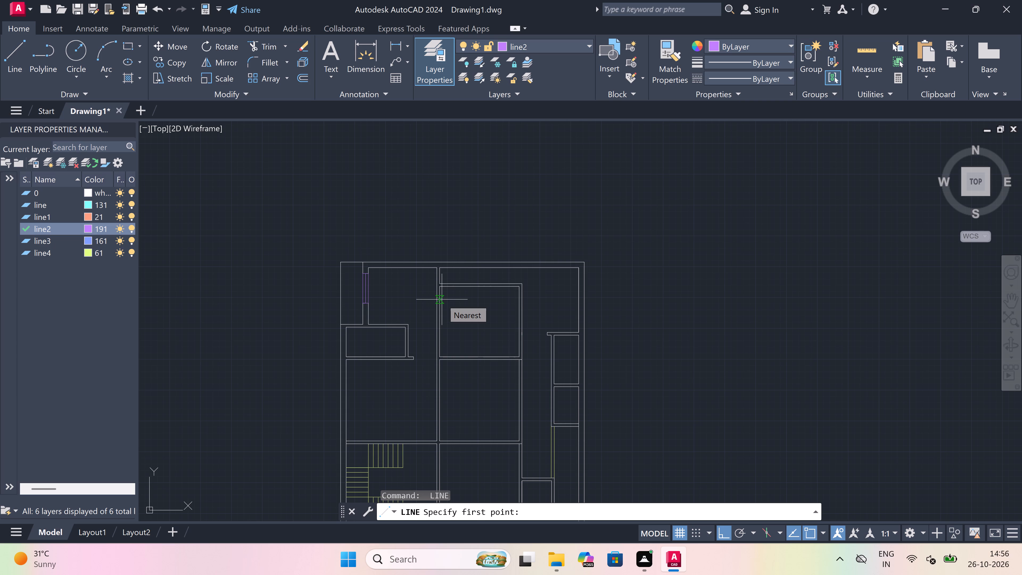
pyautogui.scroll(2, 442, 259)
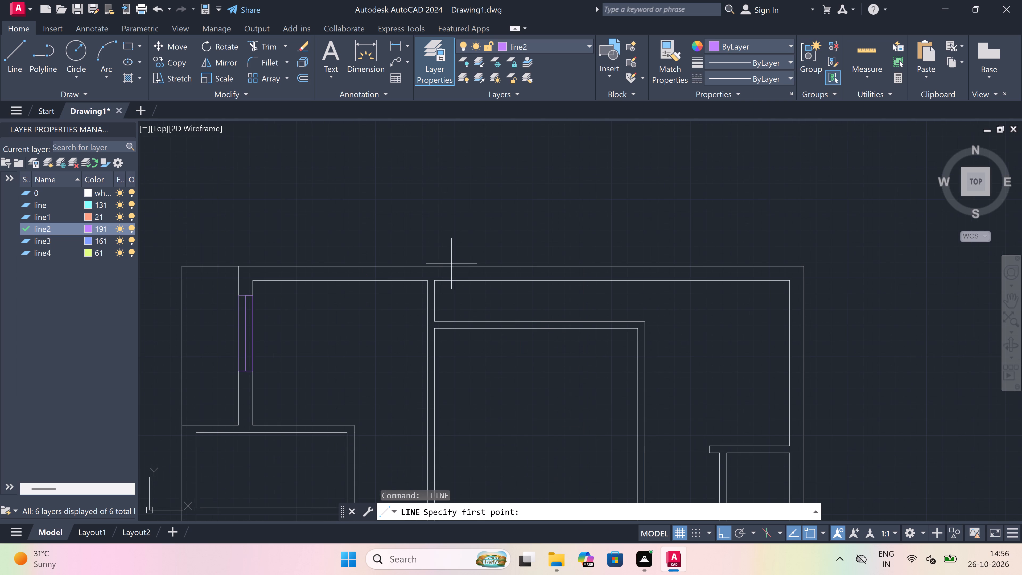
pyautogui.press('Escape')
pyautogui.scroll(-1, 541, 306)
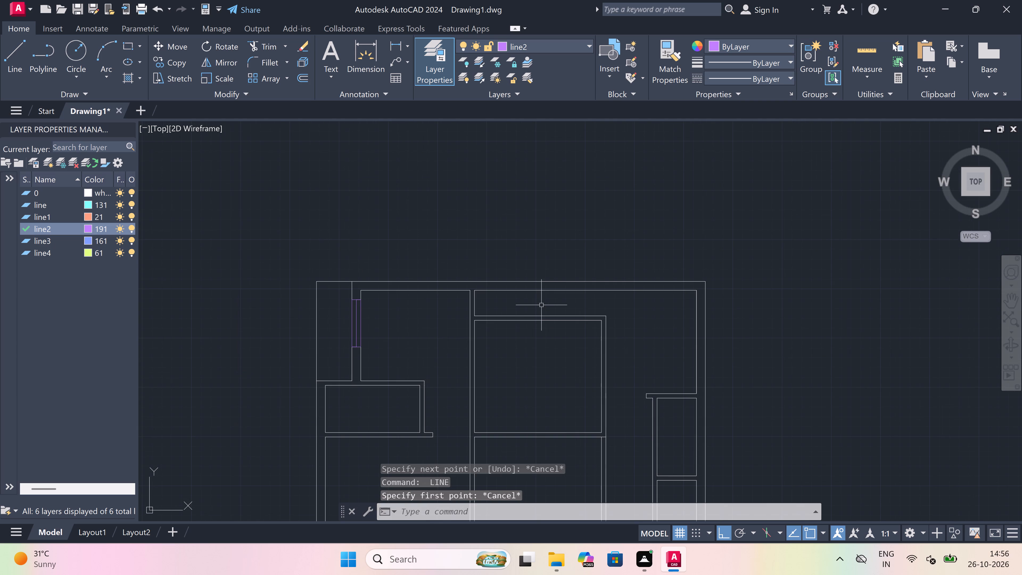
# Draw a cross line through the central upper room's top wall, a 5' centre line rightward from its midpoint, and a closing cross line.
pyautogui.scroll(2, 570, 296)
pyautogui.press('space')
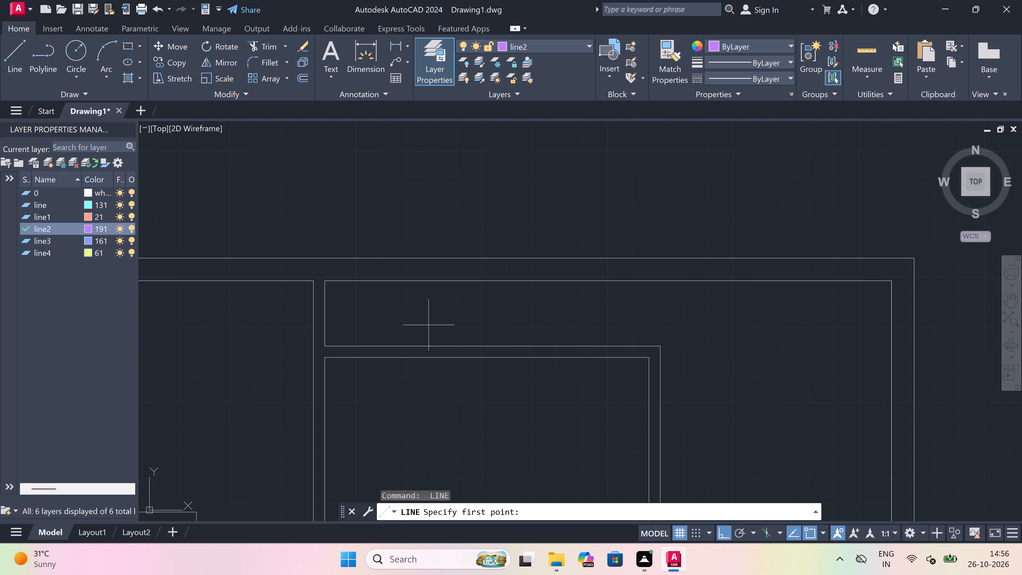
pyautogui.click(404, 344)
pyautogui.click(403, 359)
pyautogui.scroll(2, 403, 354)
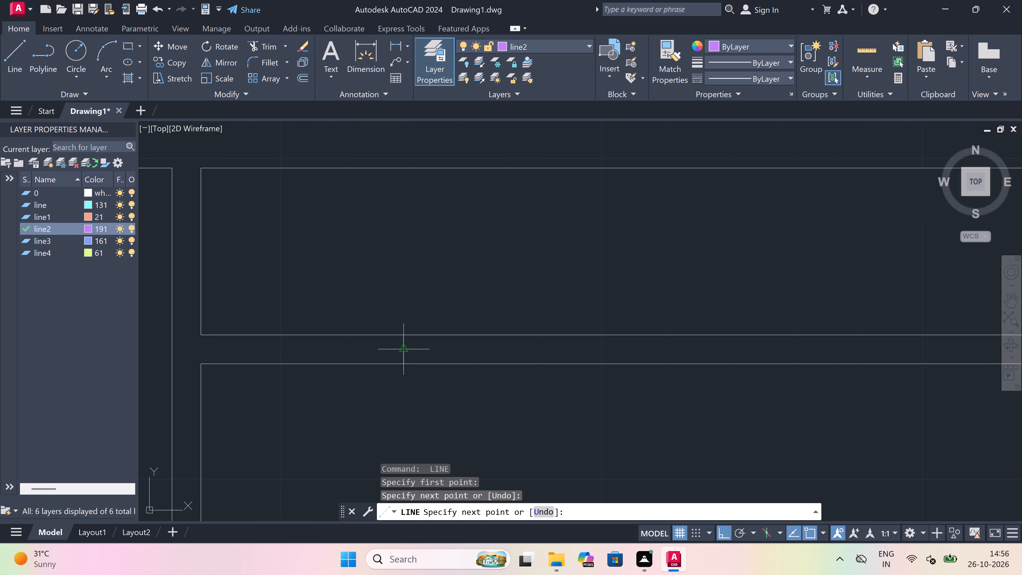
pyautogui.moveTo(403, 350); pyautogui.dragTo(500, 353)
pyautogui.write("5'")
pyautogui.press('space')
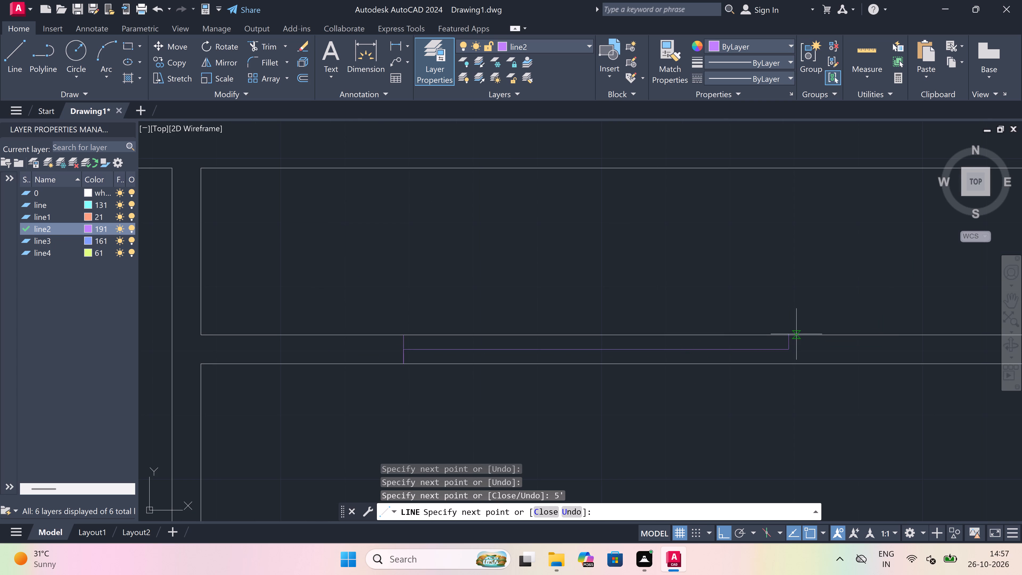
pyautogui.click(785, 332)
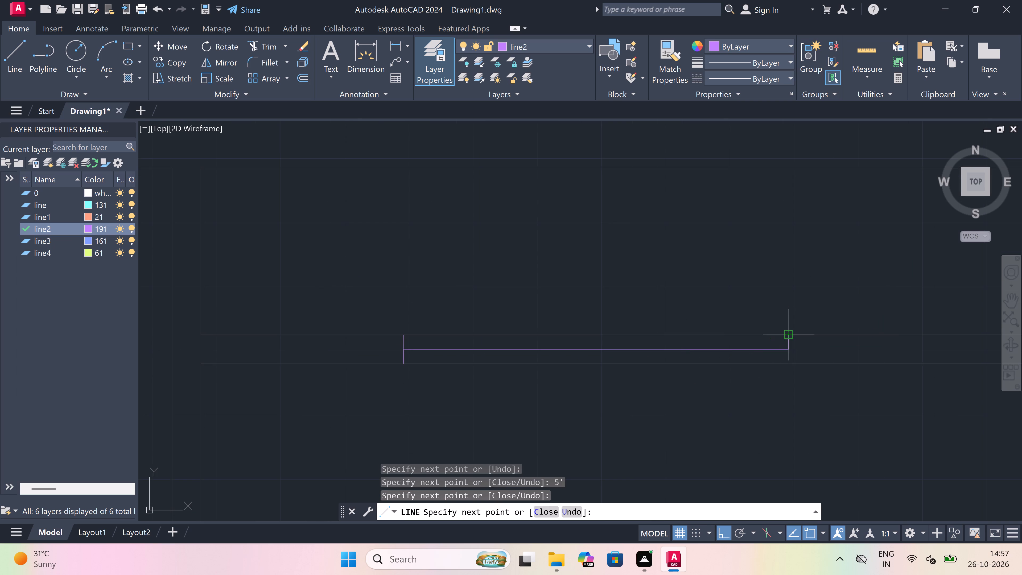
pyautogui.click(785, 360)
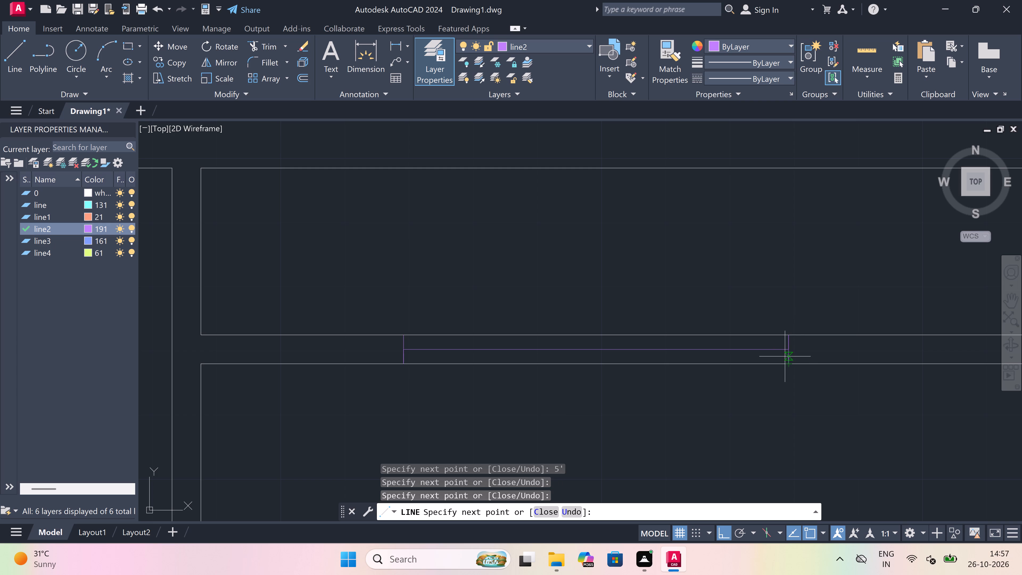
pyautogui.press('Escape')
# Trim both face lines of the central upper room's top wall between the new window's two cross lines.
pyautogui.write('tr')
pyautogui.press('space')
pyautogui.click(681, 364)
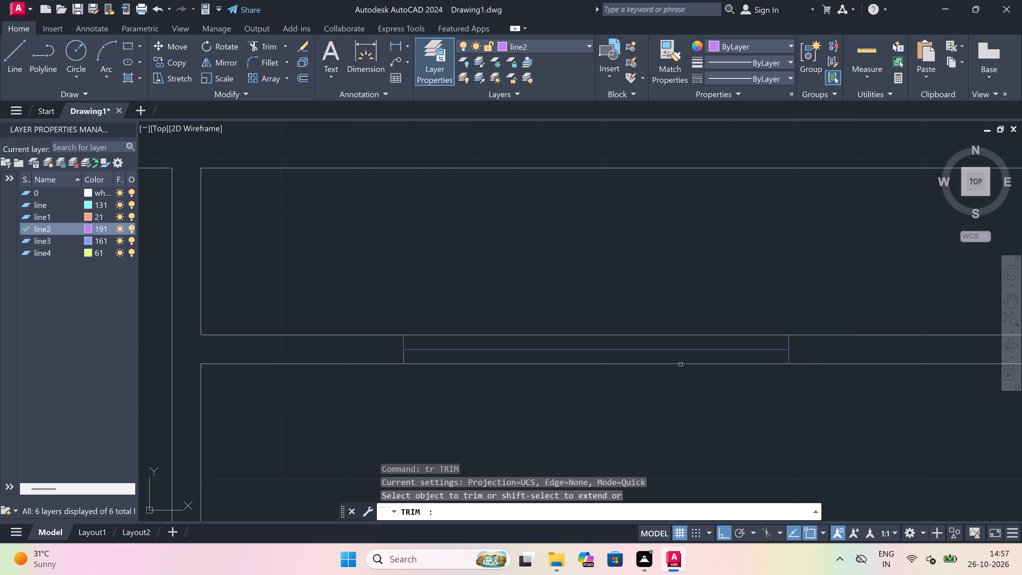
pyautogui.click(605, 335)
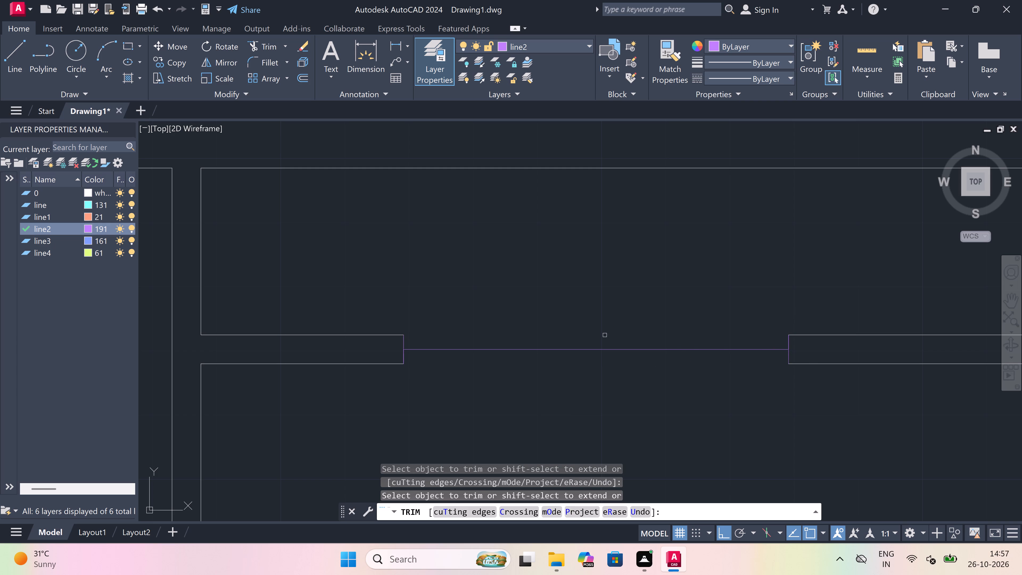
pyautogui.press('Escape')
# Draw horizontal line2 lines along both wall faces, joining the ends of the 5' window's cross lines.
pyautogui.press('l')
pyautogui.press('space')
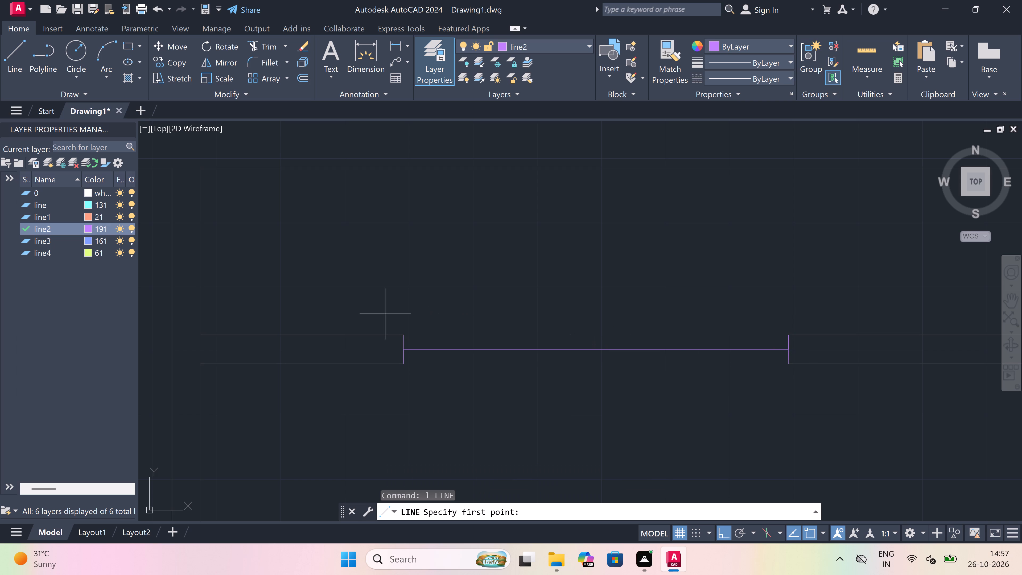
pyautogui.moveTo(399, 335); pyautogui.dragTo(497, 333)
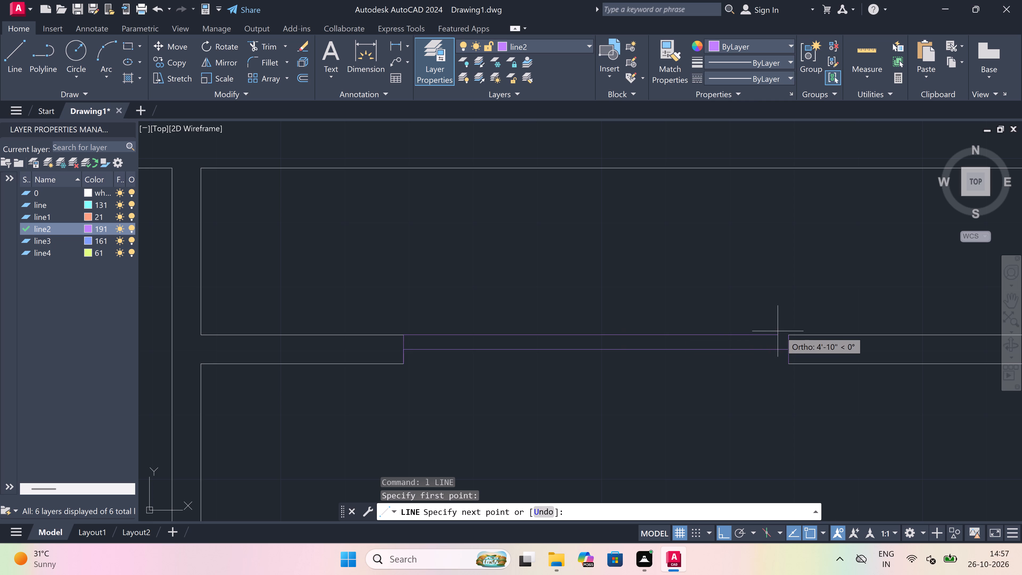
pyautogui.click(786, 336)
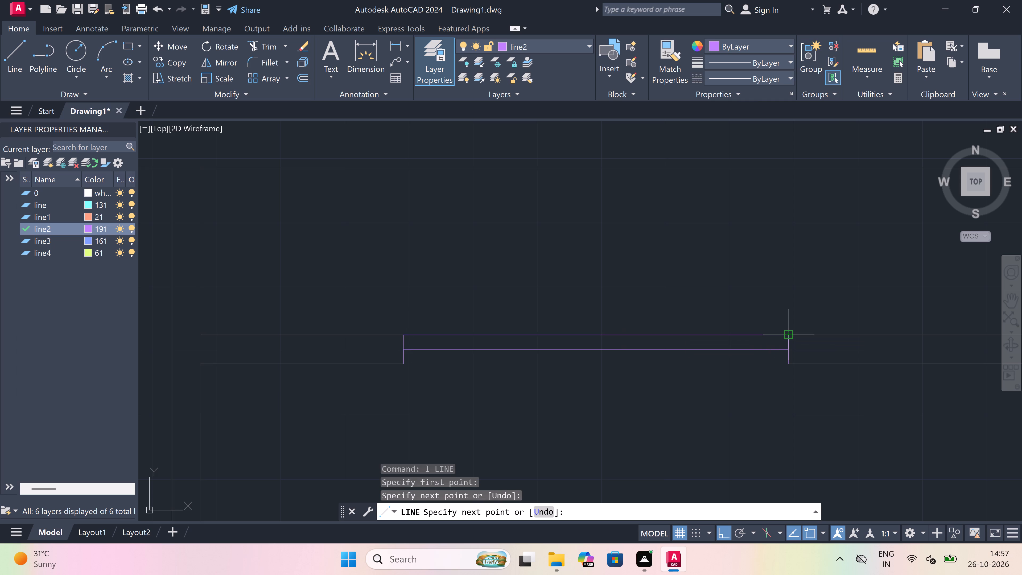
pyautogui.press('Escape')
pyautogui.press('space')
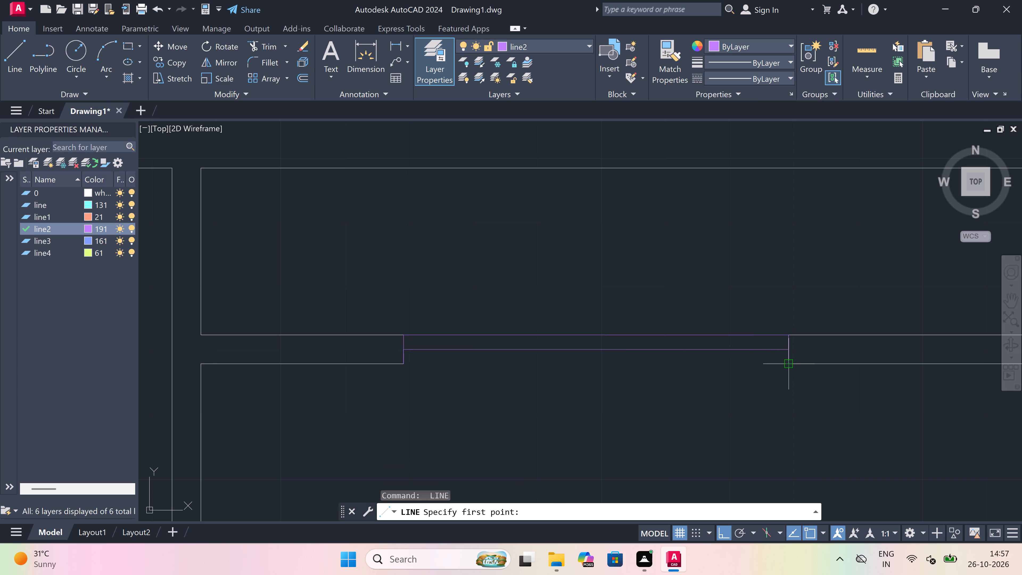
pyautogui.moveTo(787, 360); pyautogui.dragTo(740, 360)
pyautogui.click(396, 362)
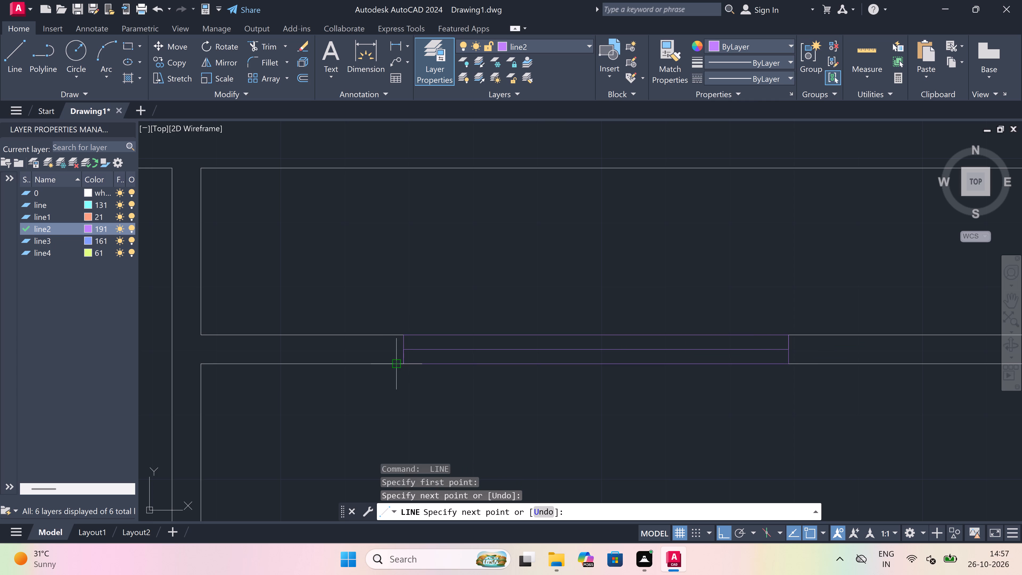
pyautogui.press('Escape')
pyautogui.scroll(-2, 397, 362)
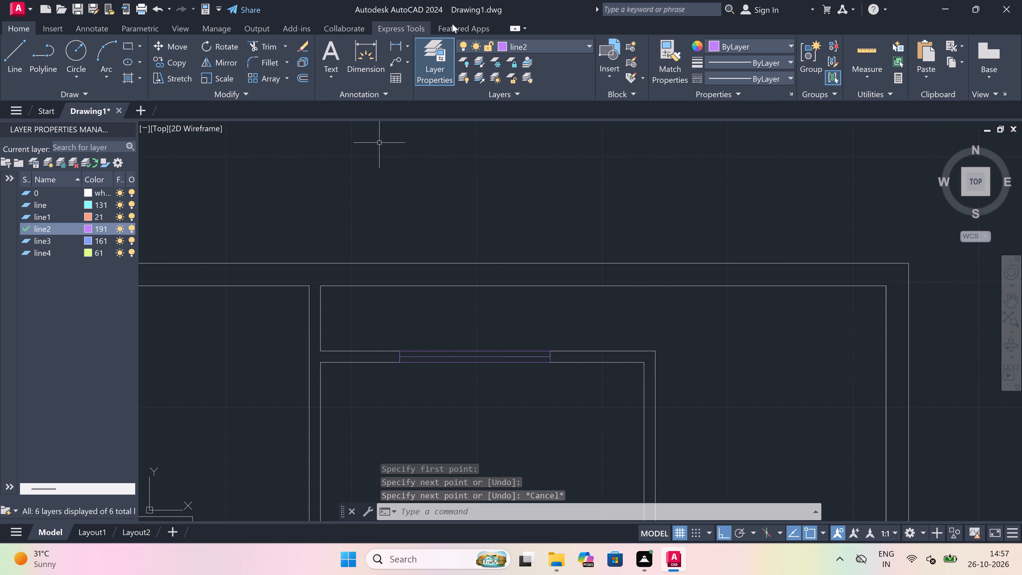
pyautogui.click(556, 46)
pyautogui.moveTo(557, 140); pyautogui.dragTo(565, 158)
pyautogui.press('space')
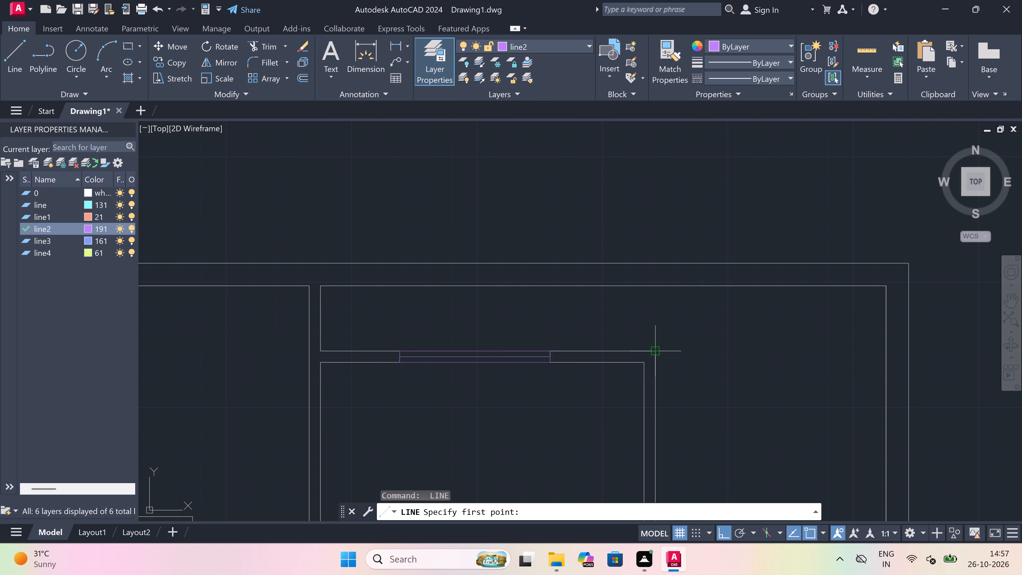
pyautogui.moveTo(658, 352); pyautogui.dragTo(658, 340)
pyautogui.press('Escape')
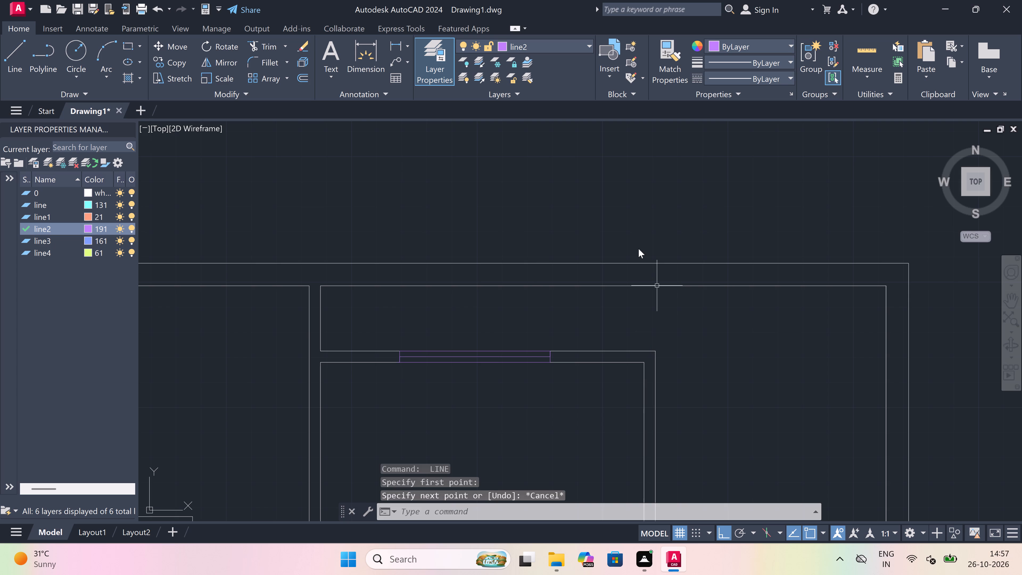
# On layer line4, draw a vertical line from the central upper room's outer top-right corner up to the exterior wall's inner face.
pyautogui.click(559, 45)
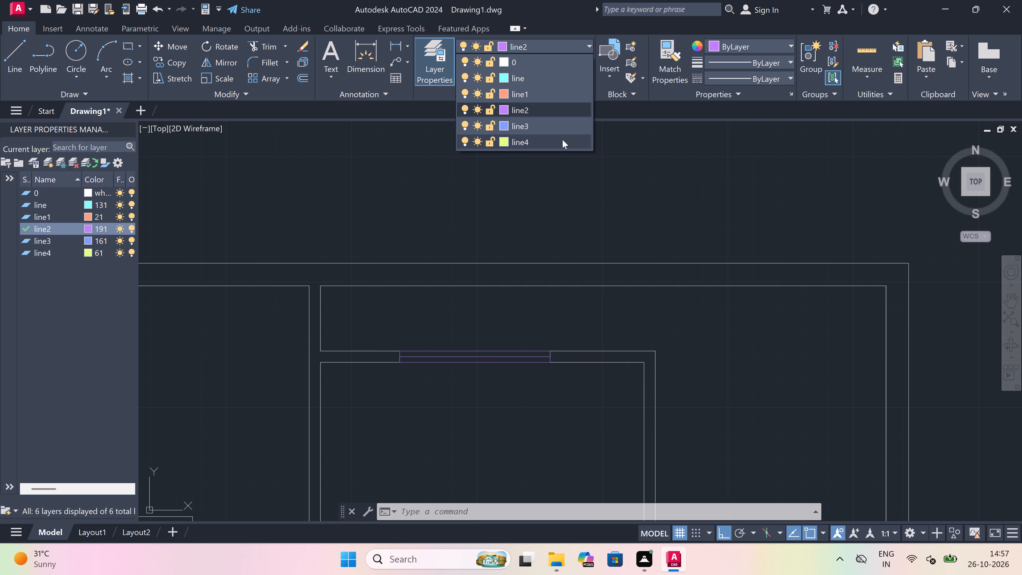
pyautogui.click(562, 139)
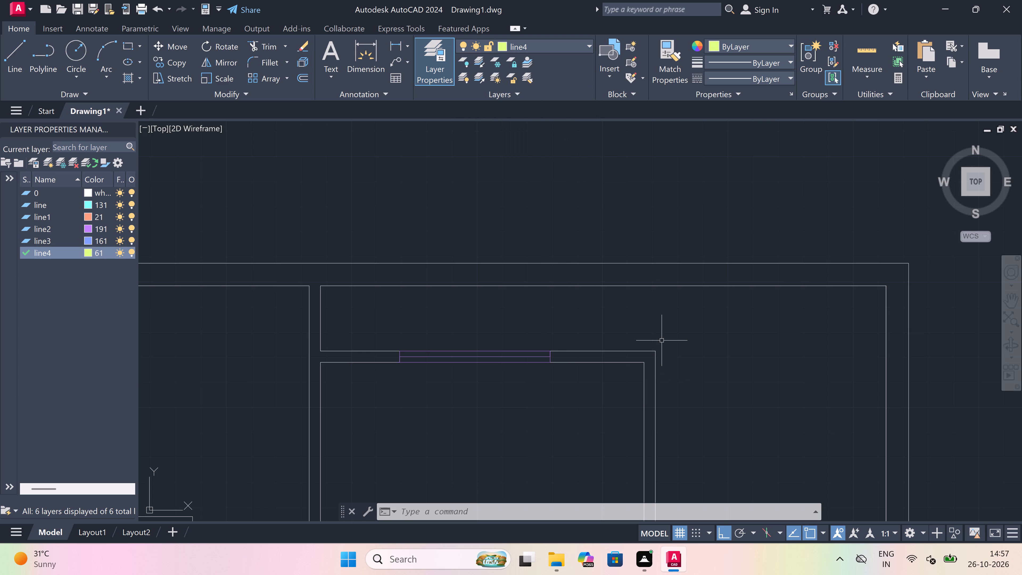
pyautogui.scroll(3, 660, 339)
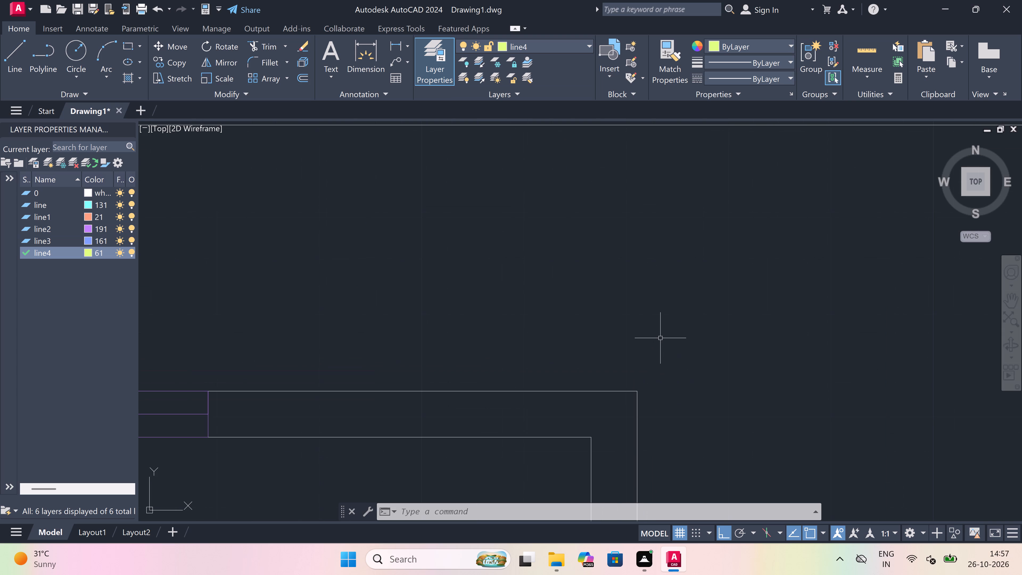
pyautogui.scroll(-2, 660, 338)
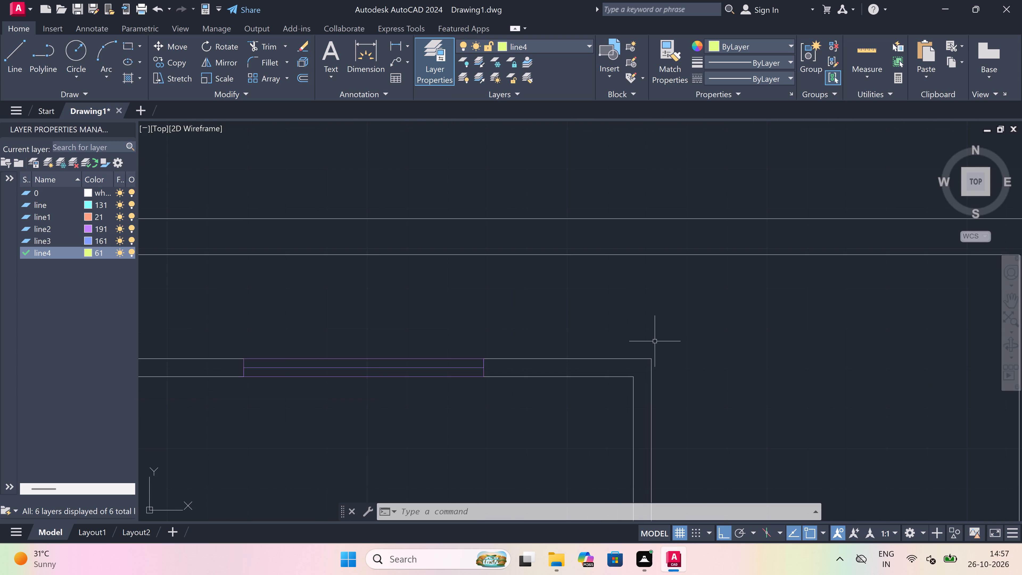
pyautogui.press('l')
pyautogui.press('space')
pyautogui.moveTo(653, 355); pyautogui.dragTo(653, 342)
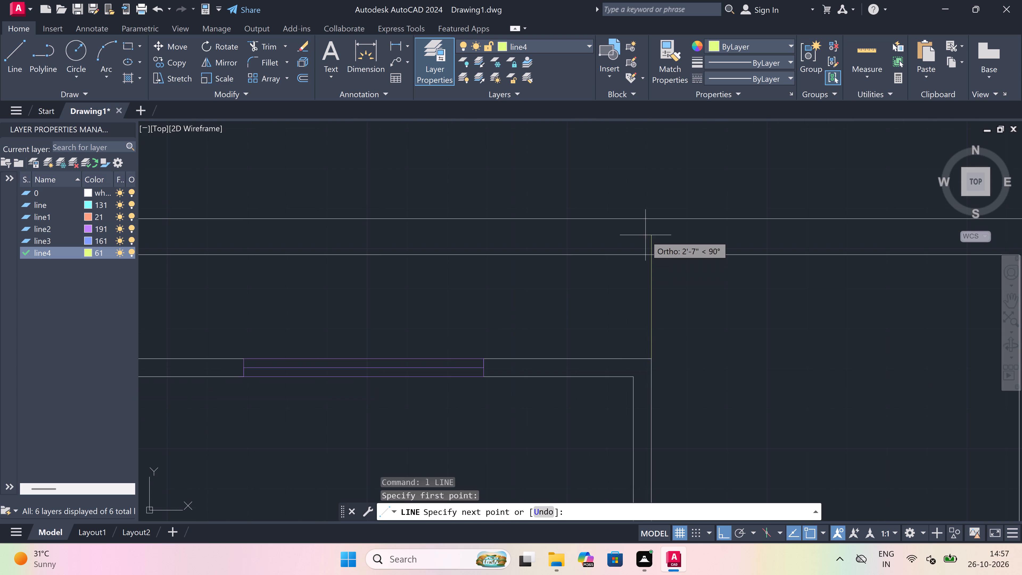
pyautogui.click(653, 257)
pyautogui.press('Escape')
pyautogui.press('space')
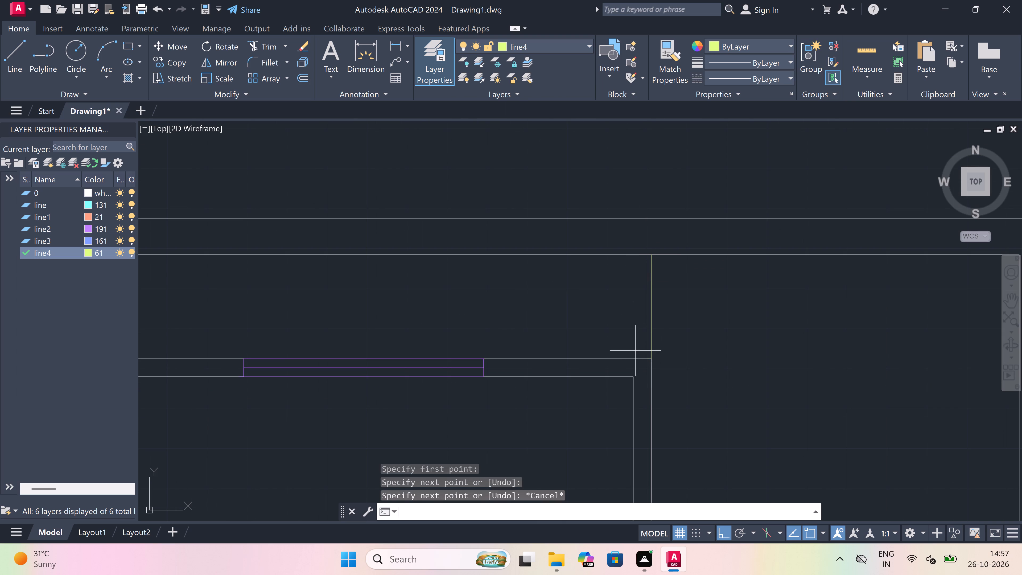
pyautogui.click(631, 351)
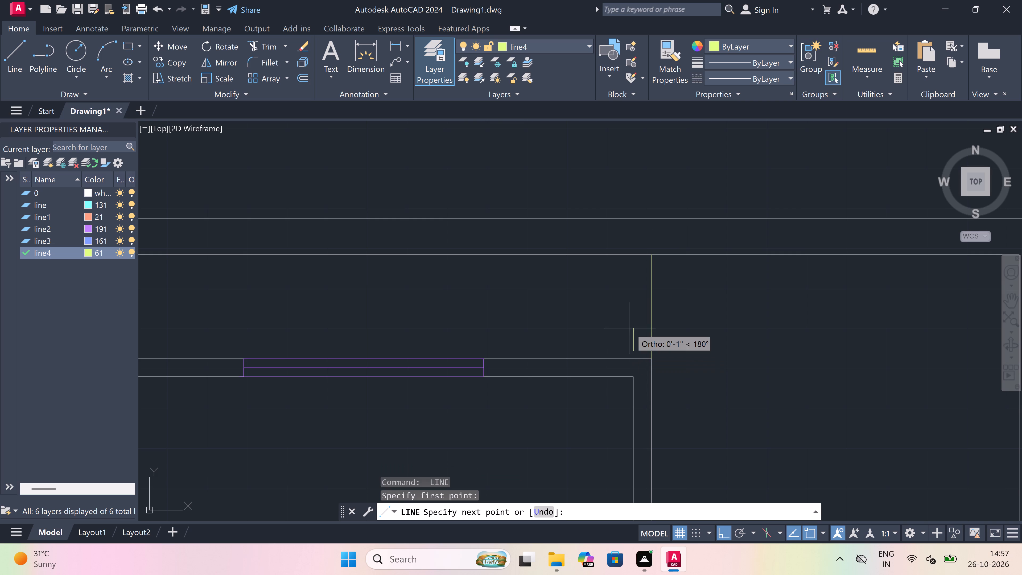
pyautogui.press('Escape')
# Draw a parallel line4 line, aligned with the room's inner right wall face, from its top wall up to the exterior wall's inner face.
pyautogui.press('space')
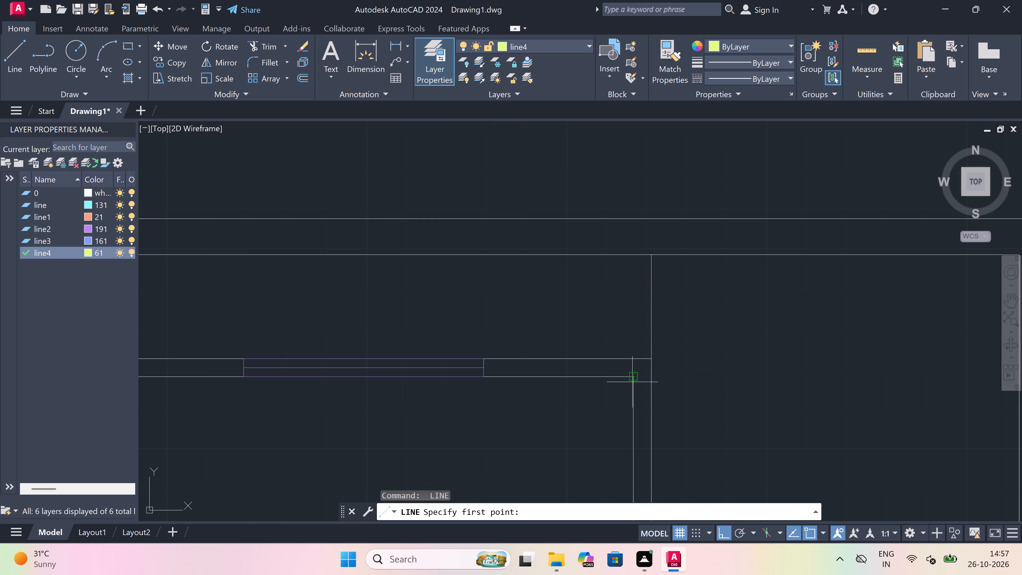
pyautogui.click(629, 359)
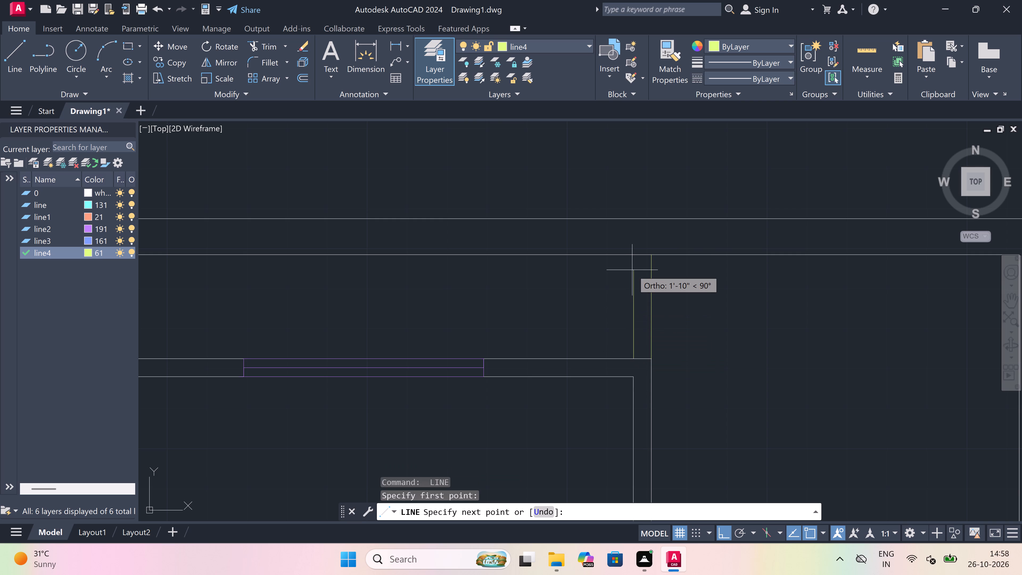
pyautogui.click(633, 257)
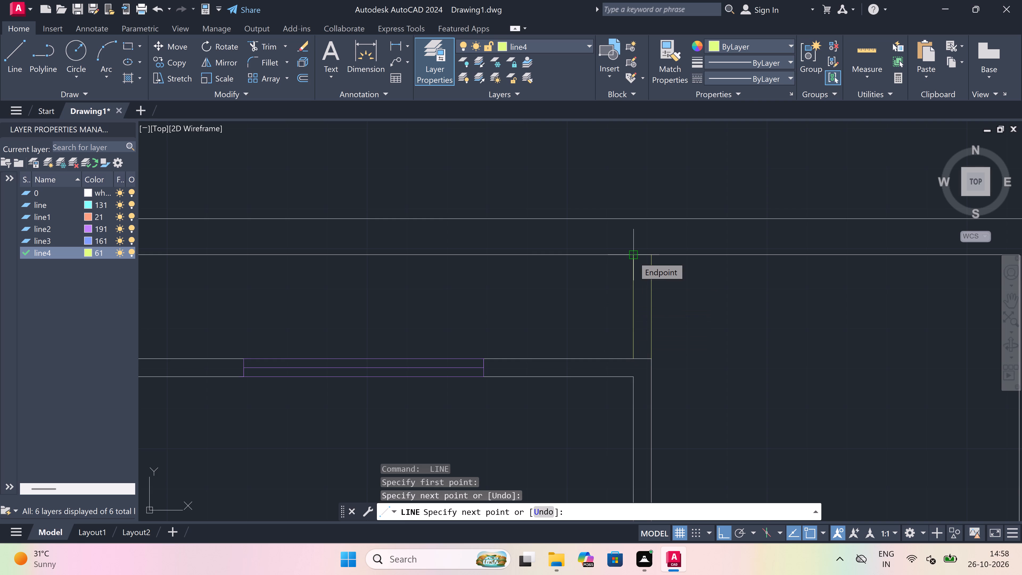
pyautogui.press('Escape')
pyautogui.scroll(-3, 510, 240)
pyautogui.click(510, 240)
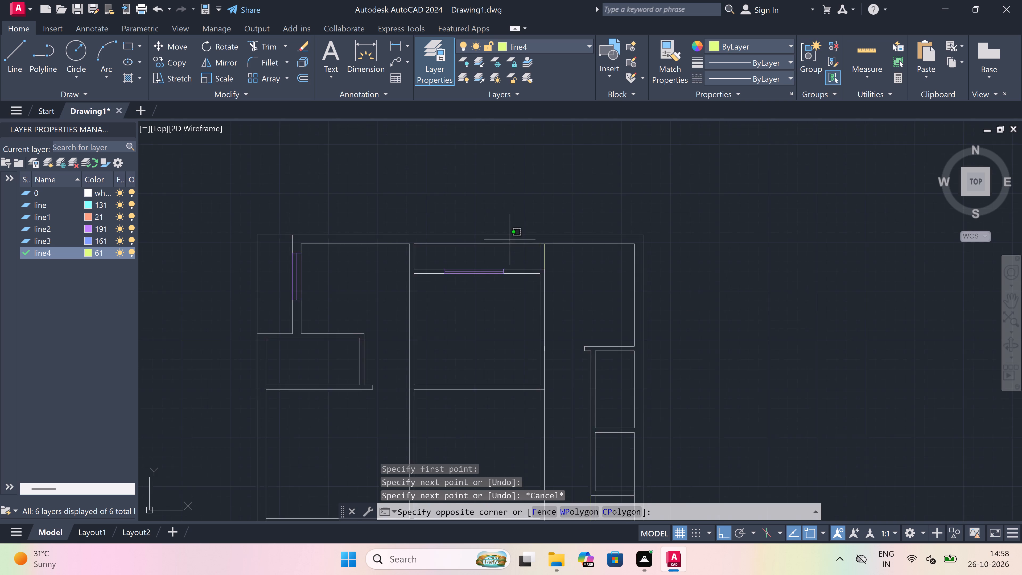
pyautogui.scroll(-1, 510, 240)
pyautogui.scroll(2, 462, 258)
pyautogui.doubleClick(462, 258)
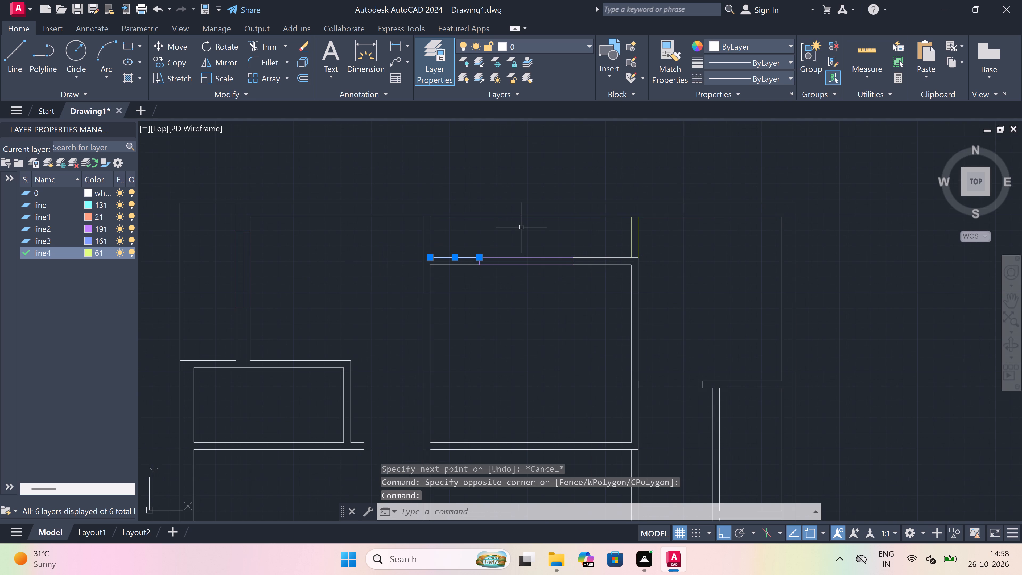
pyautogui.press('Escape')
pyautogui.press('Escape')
# Draw a line4 diagonal across the strip above the windowed wall, from its upper-right corner to its lower-left corner.
pyautogui.scroll(2, 568, 220)
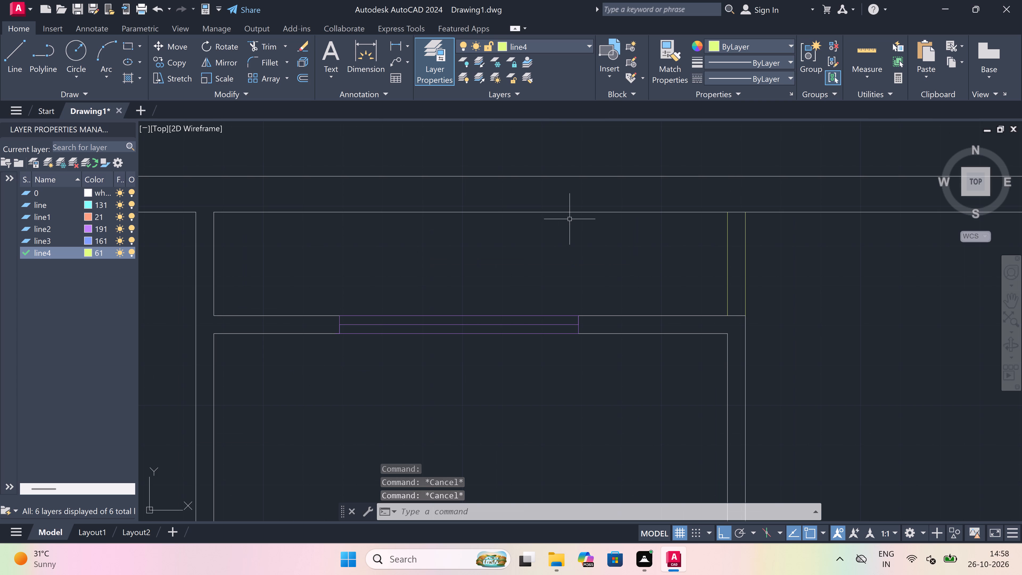
pyautogui.press('l')
pyautogui.press('space')
pyautogui.moveTo(724, 211); pyautogui.dragTo(713, 212)
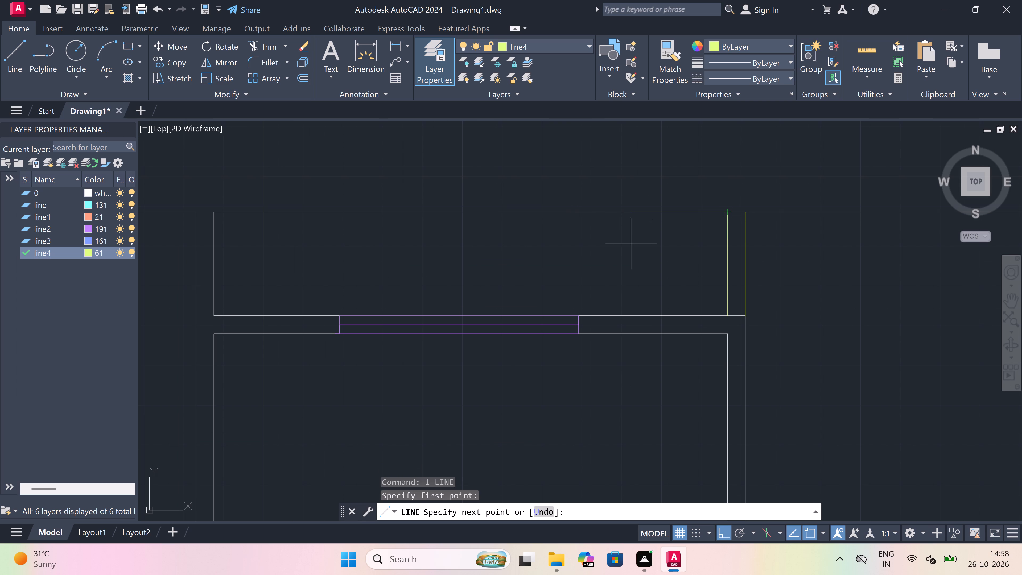
pyautogui.click(211, 314)
pyautogui.press('Escape')
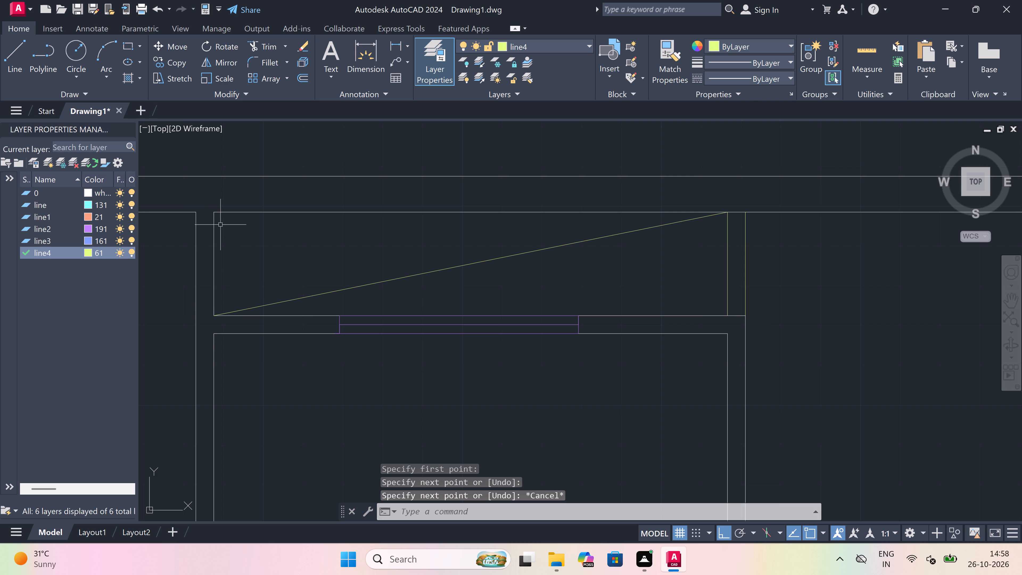
# Draw the second line4 diagonal across the strip above the windowed wall, from its upper-left corner to its lower-right corner.
pyautogui.press('space')
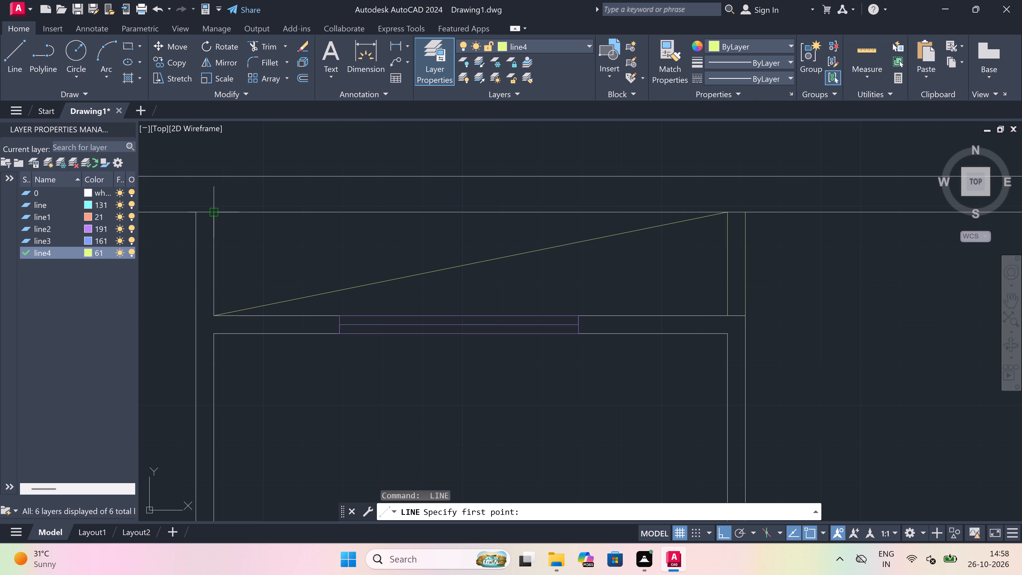
pyautogui.moveTo(214, 213); pyautogui.dragTo(222, 213)
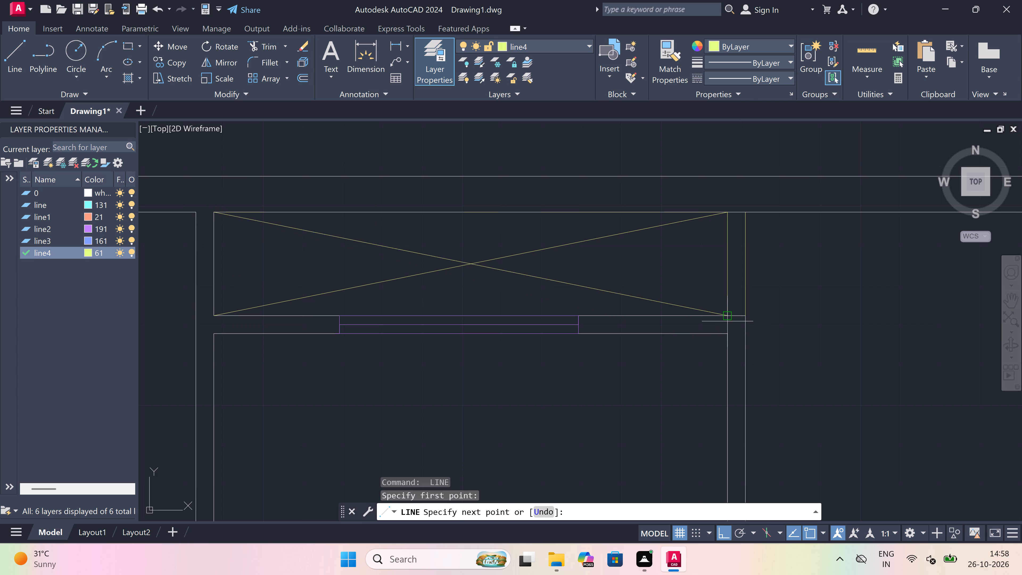
pyautogui.click(727, 318)
pyautogui.press('Escape')
# Make line2 the current layer.
pyautogui.scroll(-1, 461, 261)
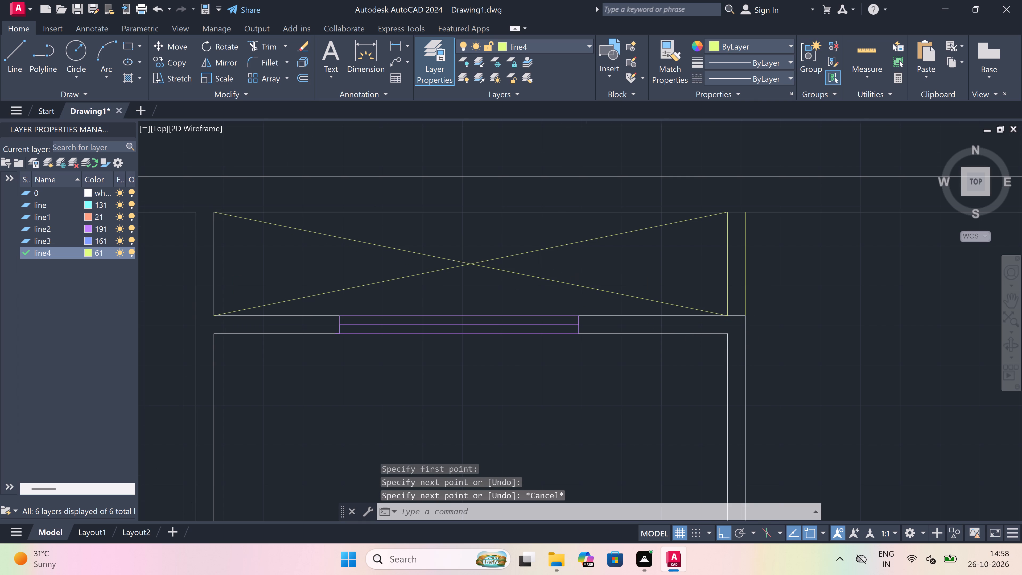
pyautogui.scroll(-4, 461, 261)
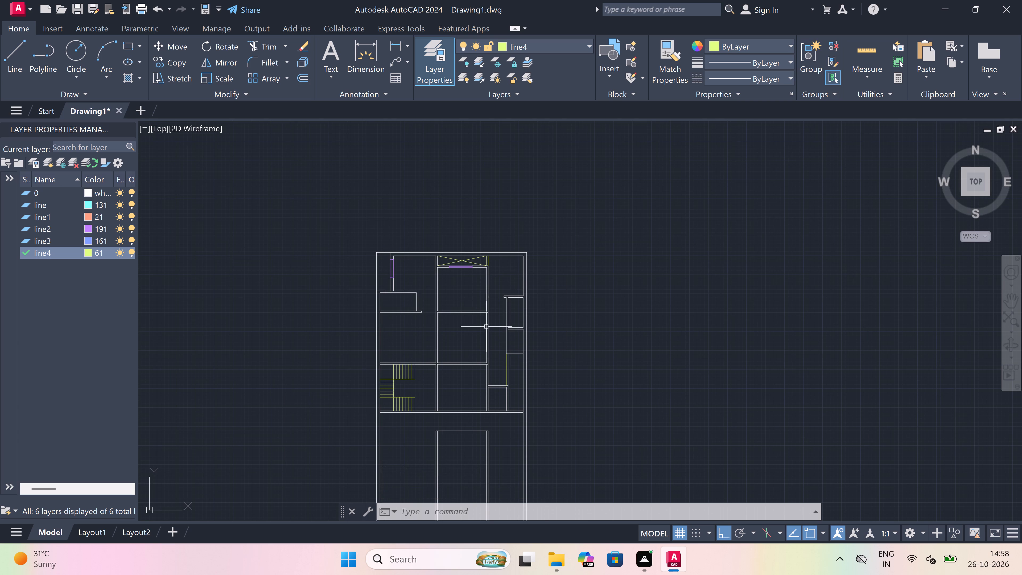
pyautogui.scroll(3, 486, 326)
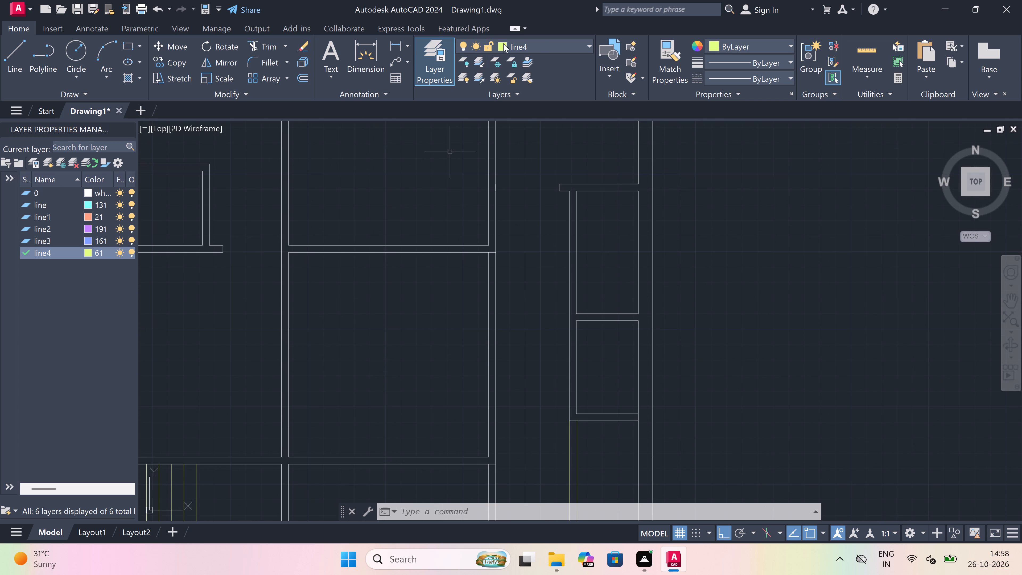
pyautogui.click(540, 43)
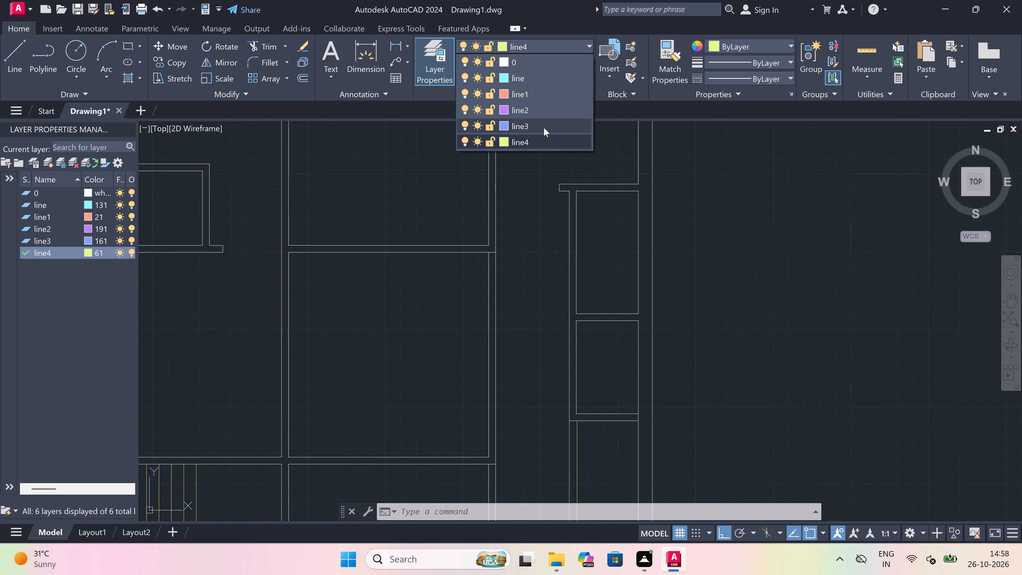
pyautogui.click(549, 103)
pyautogui.scroll(-2, 495, 266)
pyautogui.scroll(2, 495, 295)
pyautogui.scroll(1, 494, 361)
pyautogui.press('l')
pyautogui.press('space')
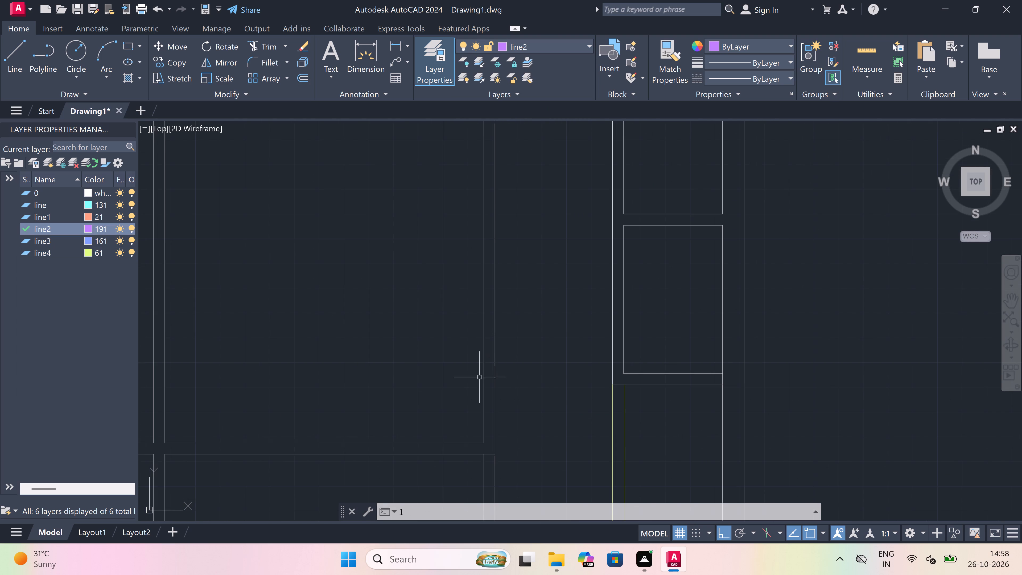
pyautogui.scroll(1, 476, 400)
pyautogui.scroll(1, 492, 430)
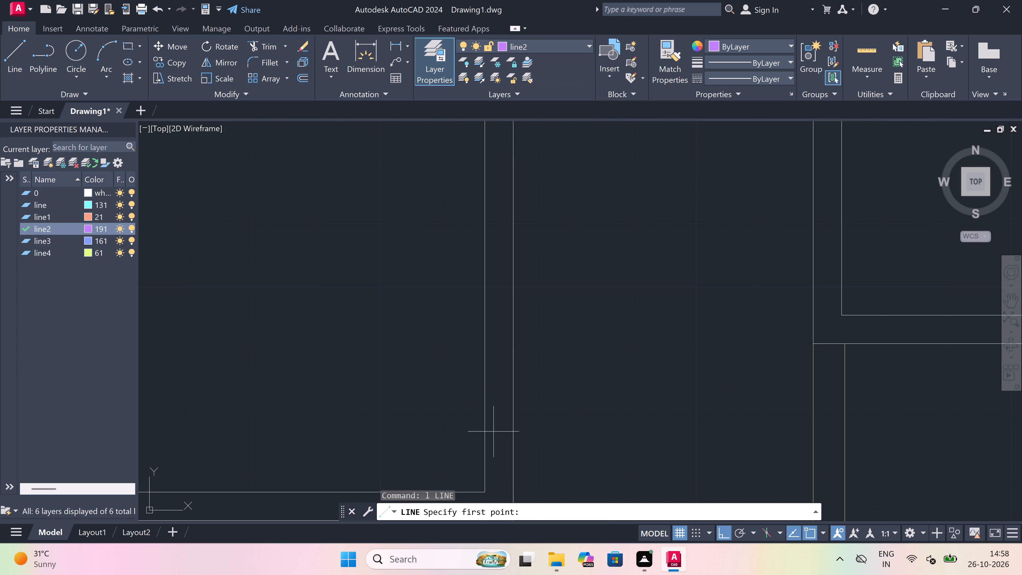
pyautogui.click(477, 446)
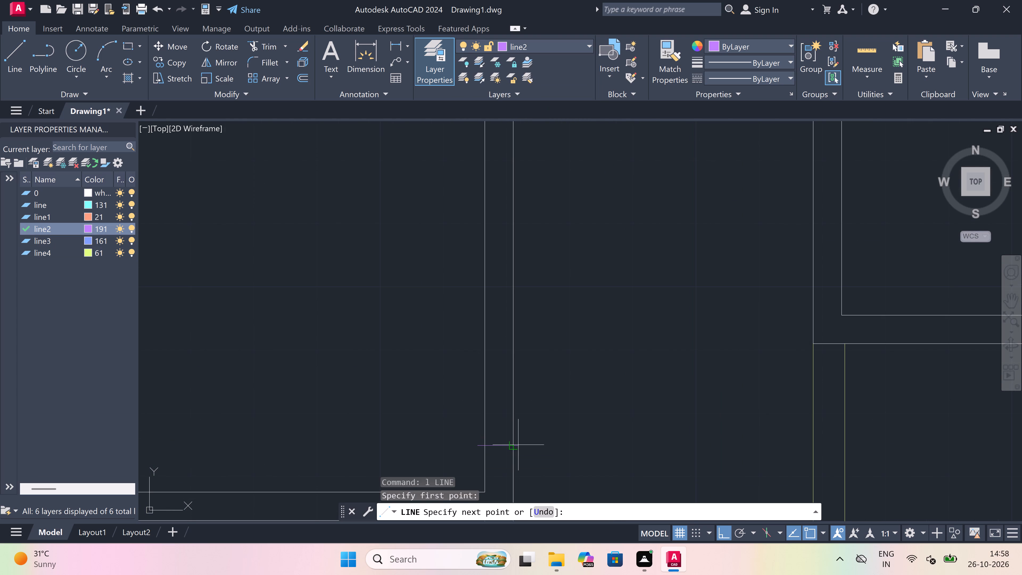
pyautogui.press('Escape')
# Near the lower end of the central middle room's right wall, draw a cross line, a 5' centre line upward, and a second cross line.
pyautogui.press('space')
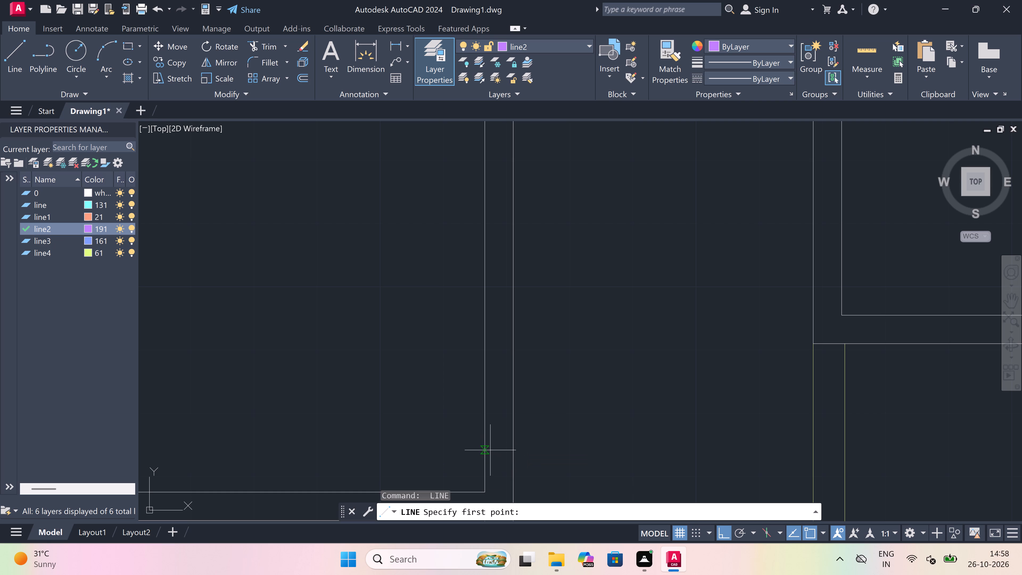
pyautogui.click(487, 445)
pyautogui.click(508, 443)
pyautogui.moveTo(497, 442); pyautogui.dragTo(504, 413)
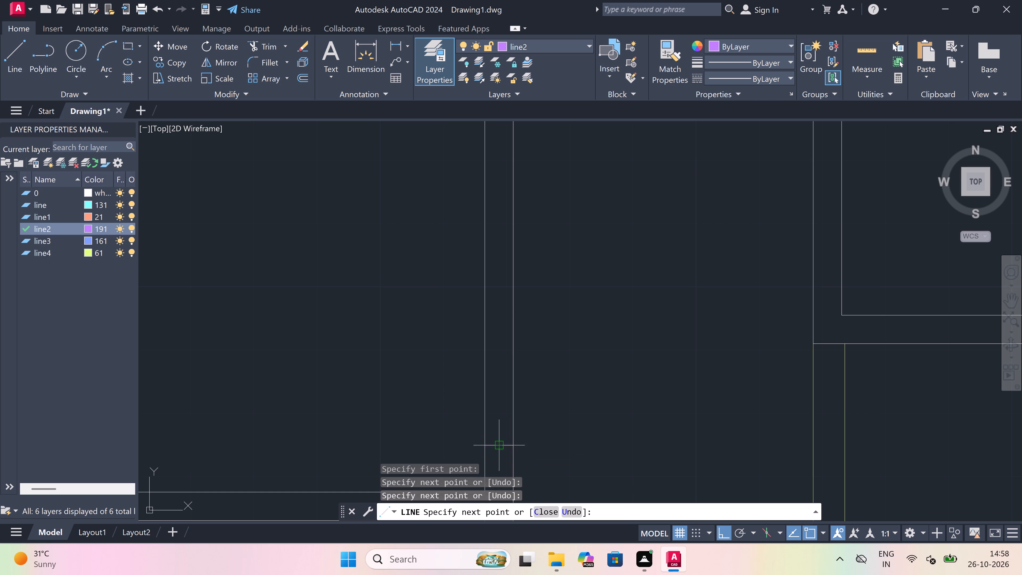
pyautogui.write("5'")
pyautogui.press('space')
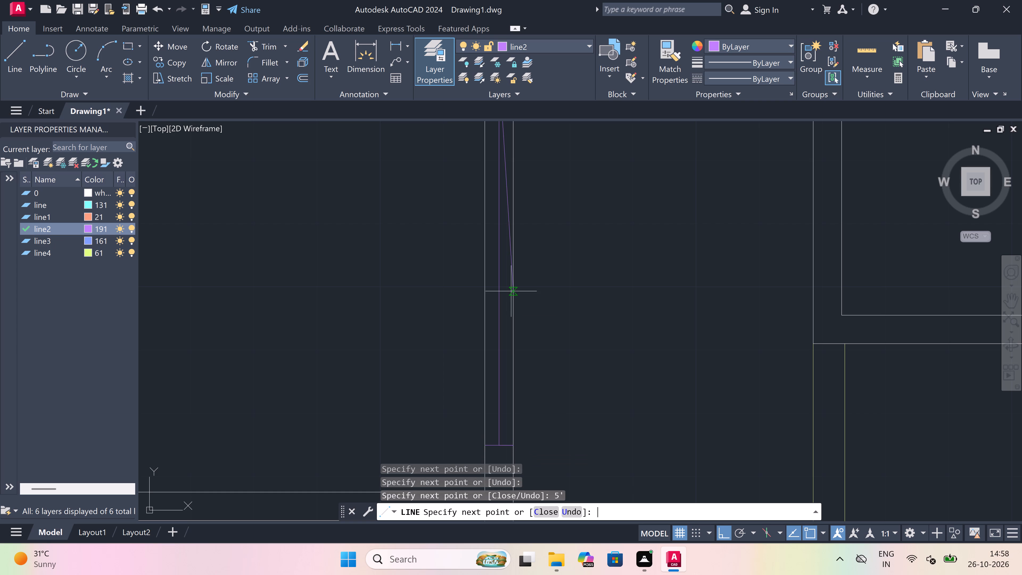
pyautogui.scroll(-2, 511, 291)
pyautogui.scroll(2, 509, 193)
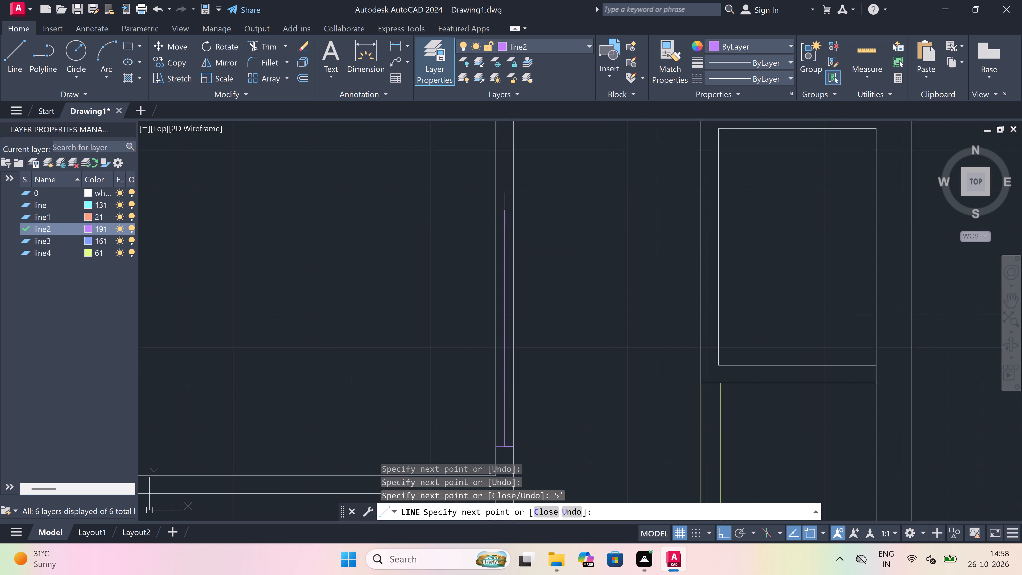
pyautogui.click(485, 215)
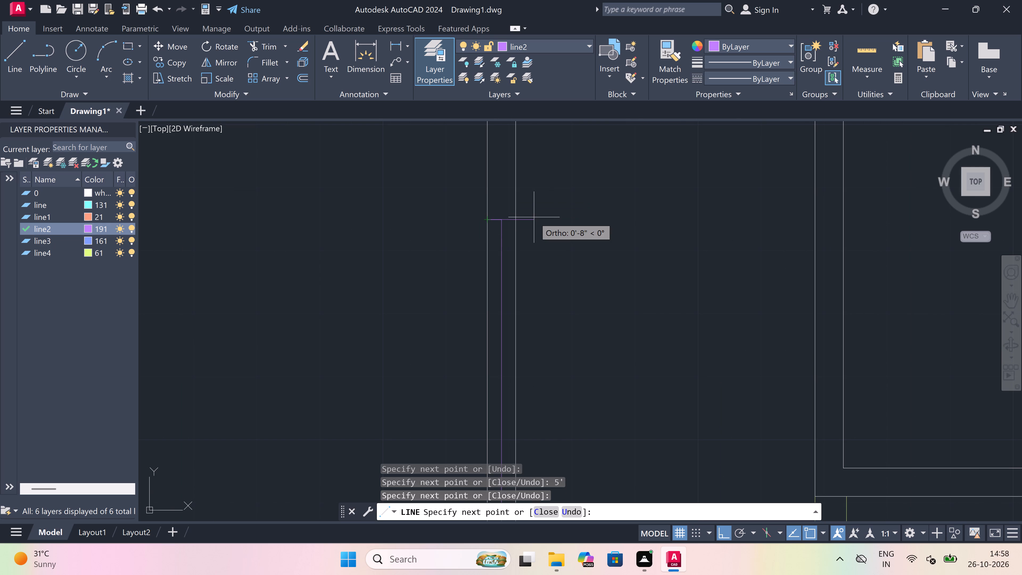
pyautogui.click(518, 219)
pyautogui.press('Escape')
# Trim both faces of the middle room's right wall between the 5' window's cross lines.
pyautogui.scroll(-3, 518, 219)
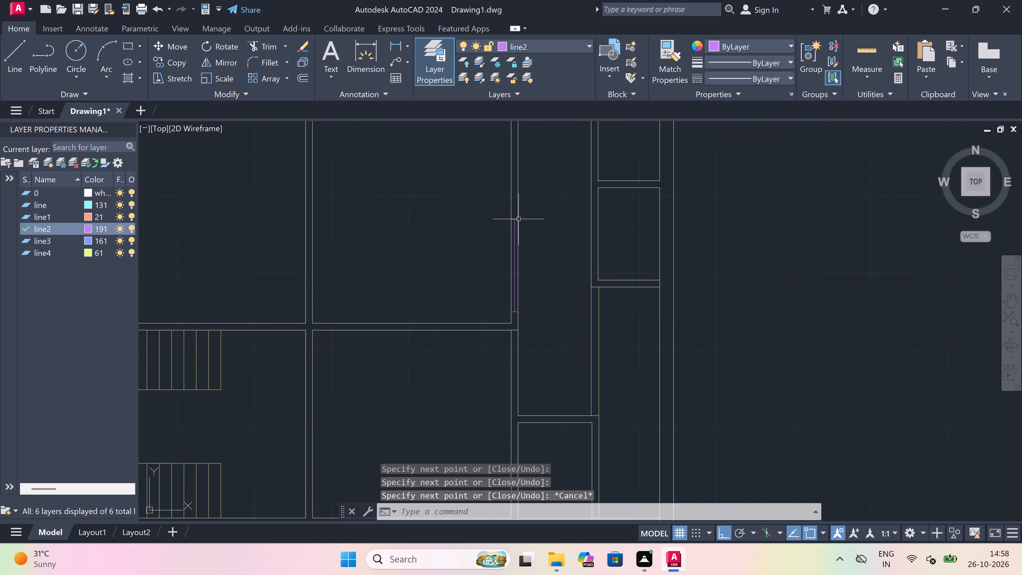
pyautogui.scroll(2, 521, 234)
pyautogui.press('t')
pyautogui.press('r')
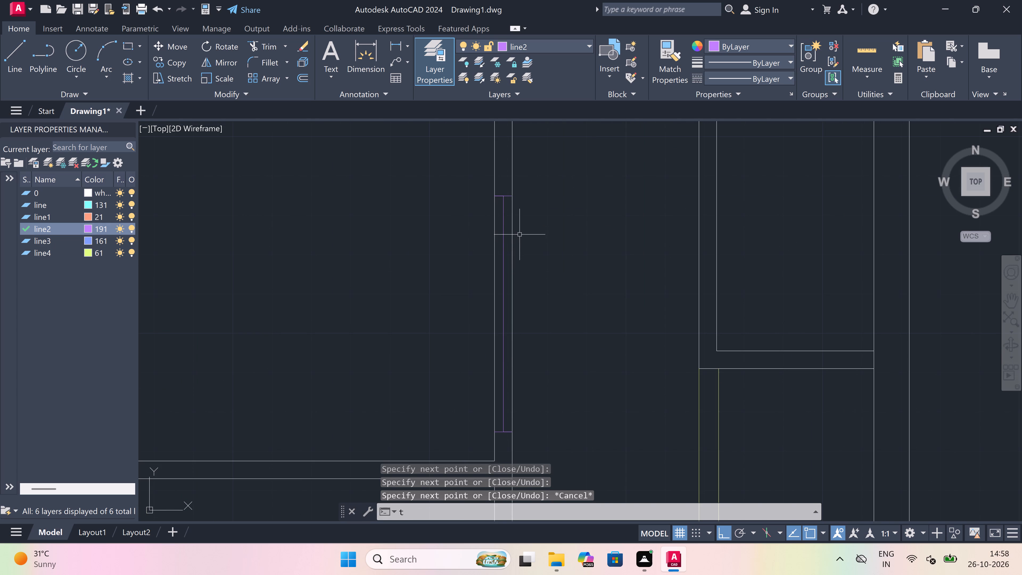
pyautogui.press('space')
pyautogui.click(512, 235)
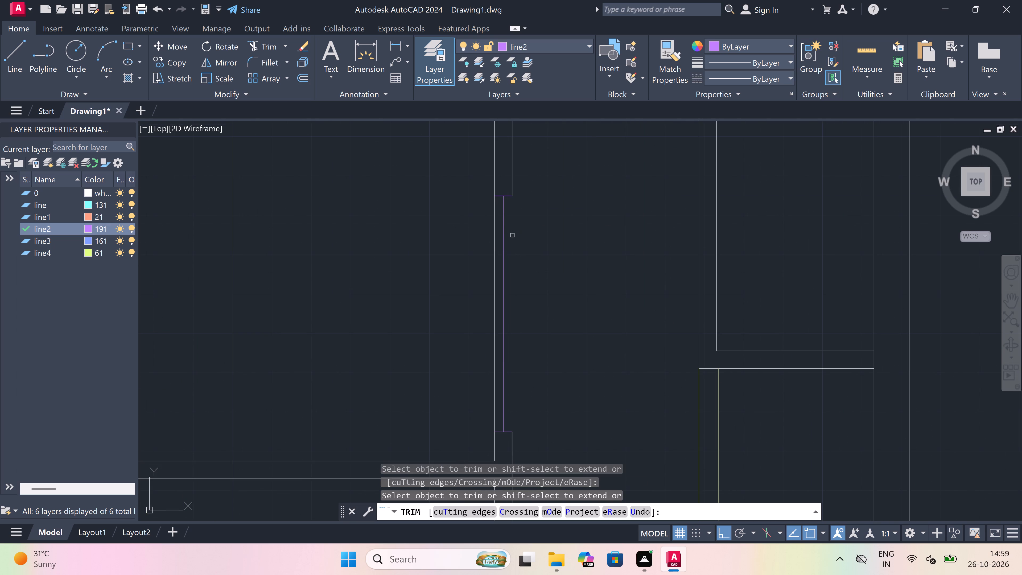
pyautogui.click(496, 250)
pyautogui.press('Escape')
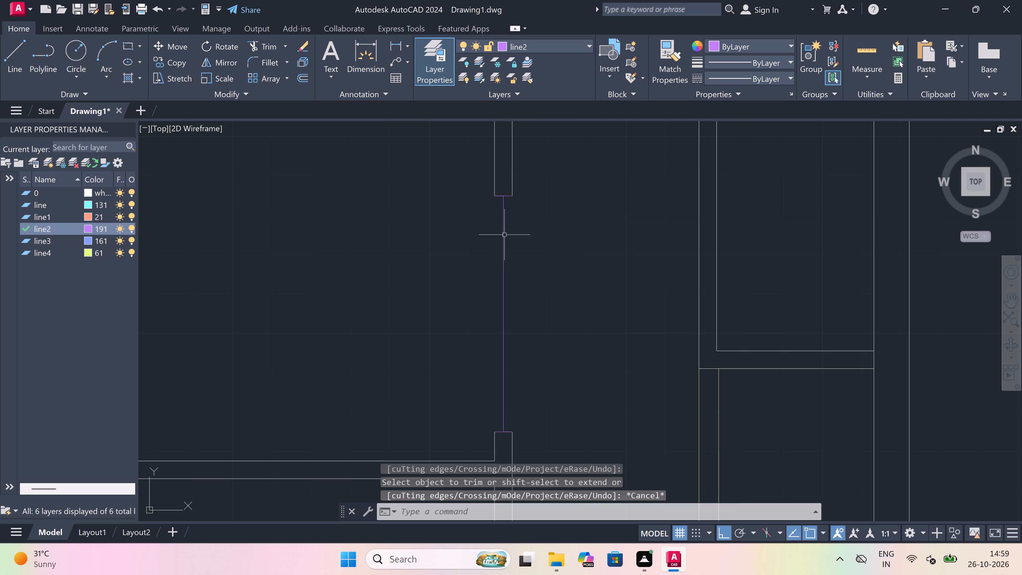
# Draw vertical line2 lines along both wall faces, joining the ends of the 5' window's cross lines.
pyautogui.press('l')
pyautogui.press('space')
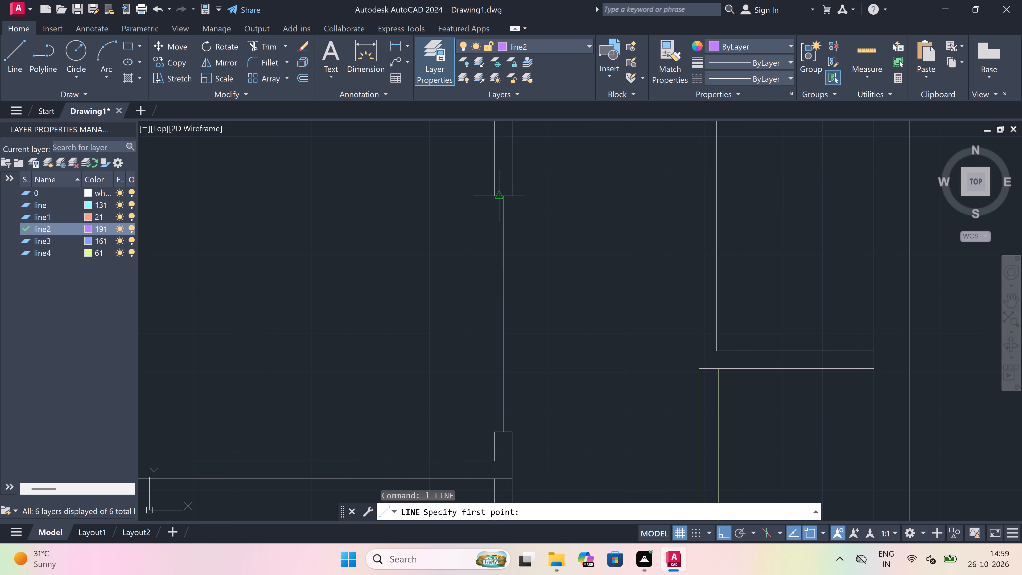
pyautogui.moveTo(494, 194); pyautogui.dragTo(492, 225)
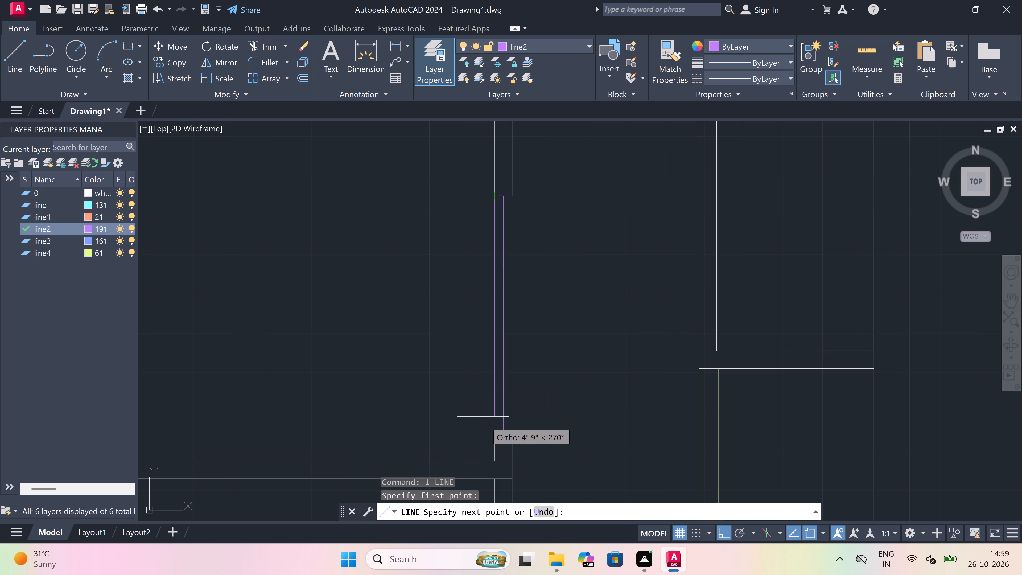
pyautogui.click(493, 433)
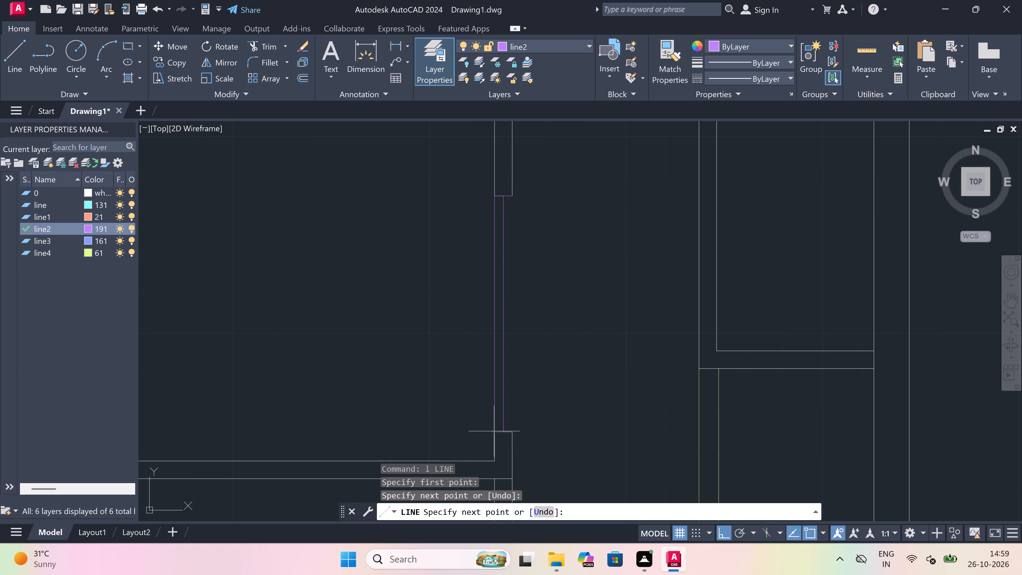
pyautogui.press('Escape')
pyautogui.press('space')
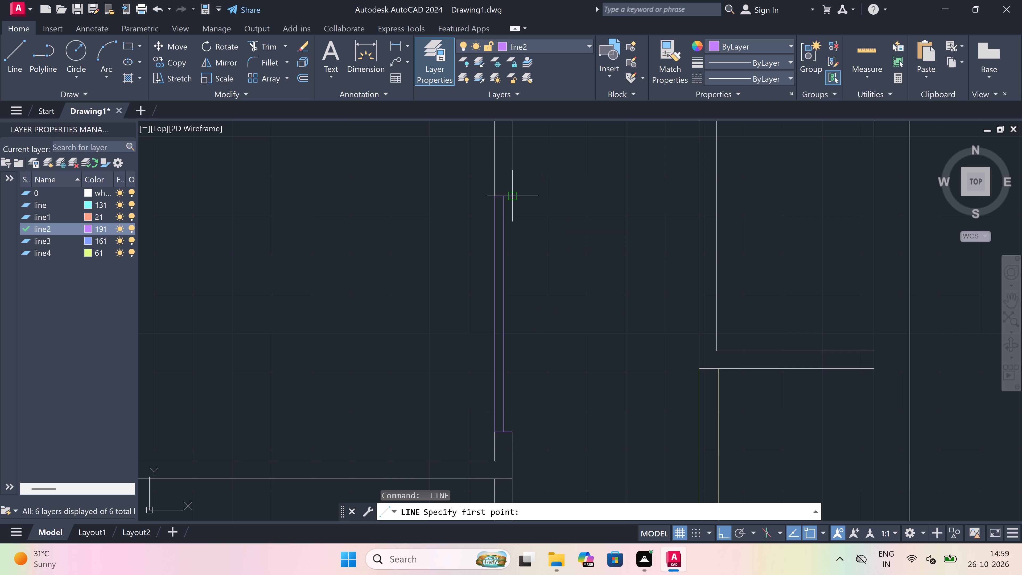
pyautogui.moveTo(515, 194); pyautogui.dragTo(515, 202)
pyautogui.moveTo(513, 432); pyautogui.dragTo(515, 423)
pyautogui.press('Escape')
# Draw a line2 cross line near the top of the small lower-right room's right wall and a 2' centre line down from its midpoint.
pyautogui.scroll(-2, 481, 278)
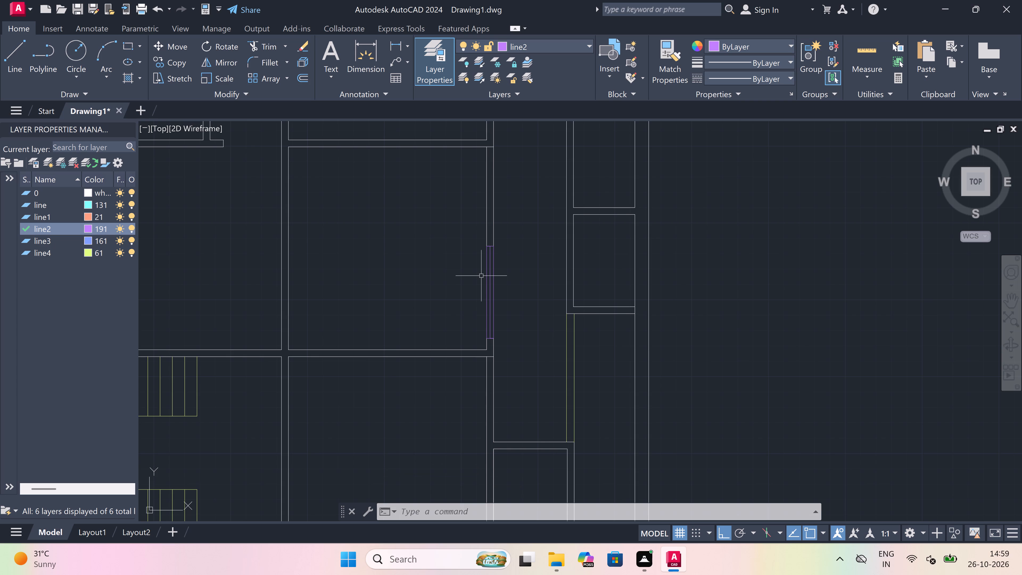
pyautogui.scroll(-2, 481, 276)
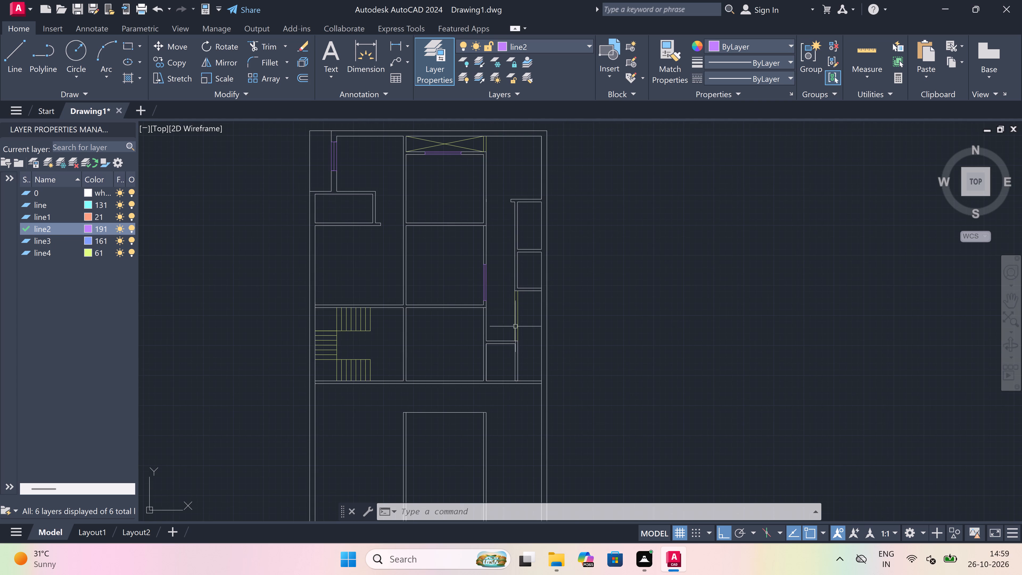
pyautogui.scroll(2, 528, 348)
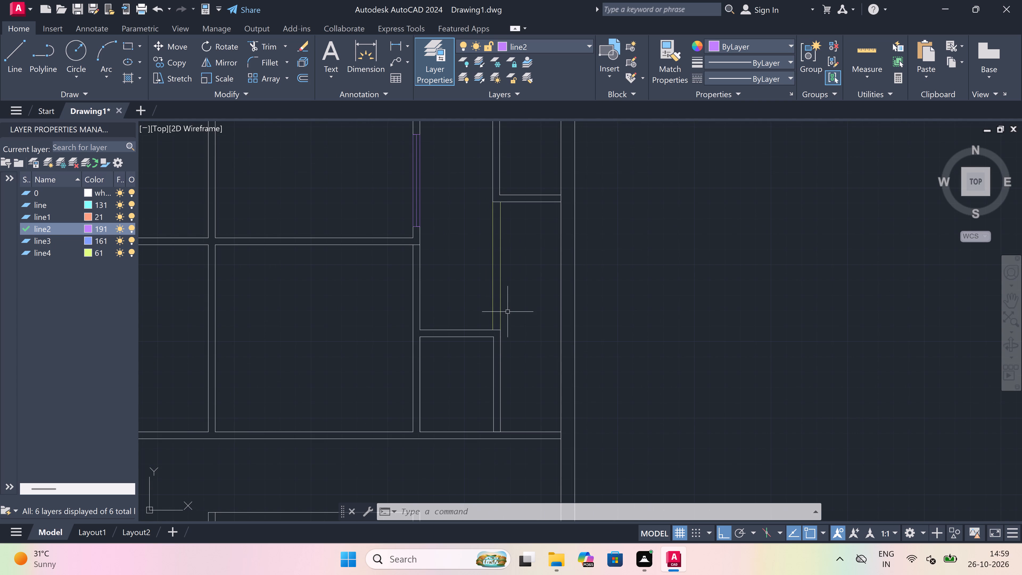
pyautogui.scroll(2, 480, 371)
pyautogui.press('l')
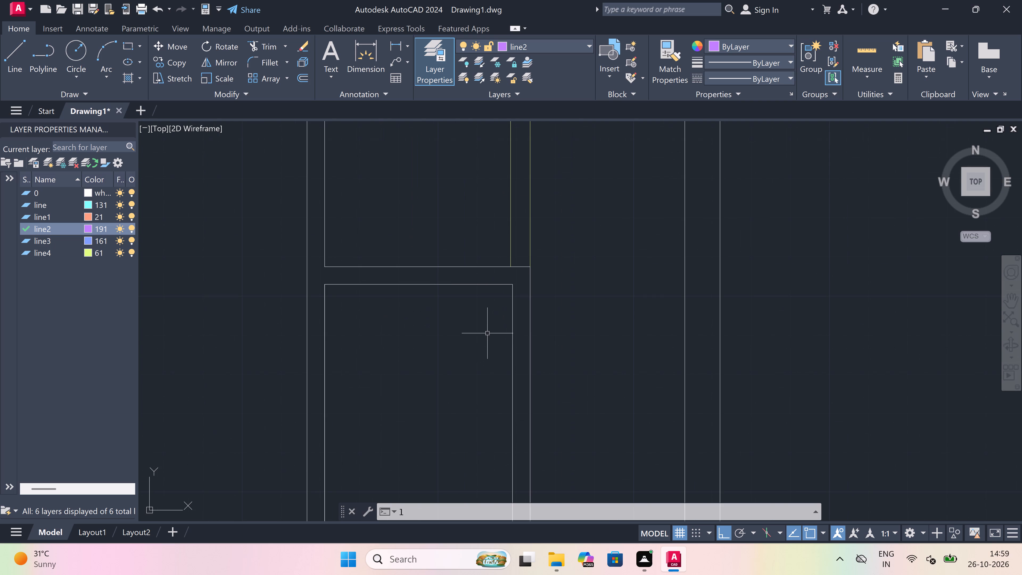
pyautogui.press('space')
pyautogui.moveTo(513, 307); pyautogui.dragTo(518, 308)
pyautogui.click(528, 309)
pyautogui.scroll(2, 524, 308)
pyautogui.click(523, 306)
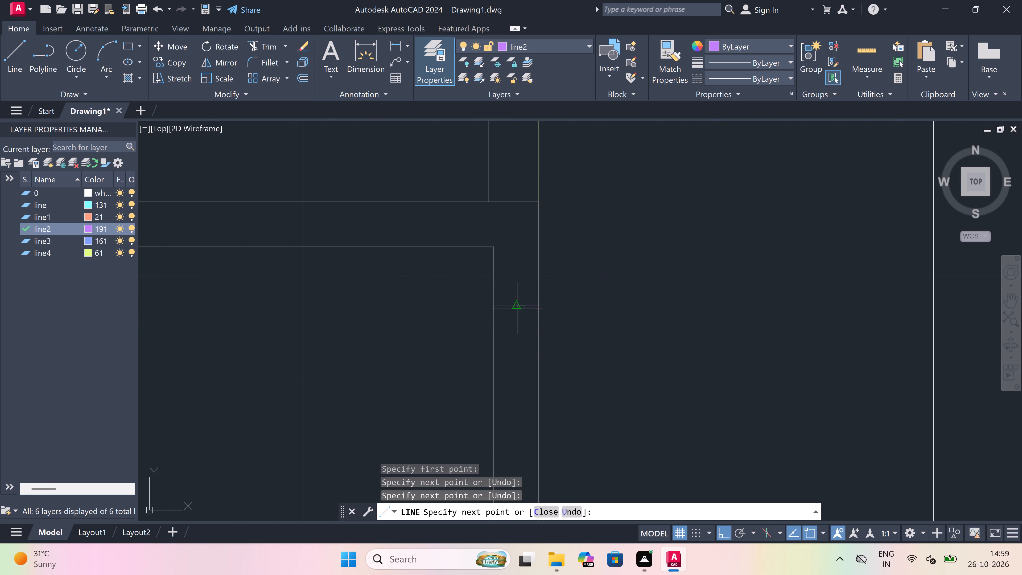
pyautogui.hotkey('ctrl', 'z')
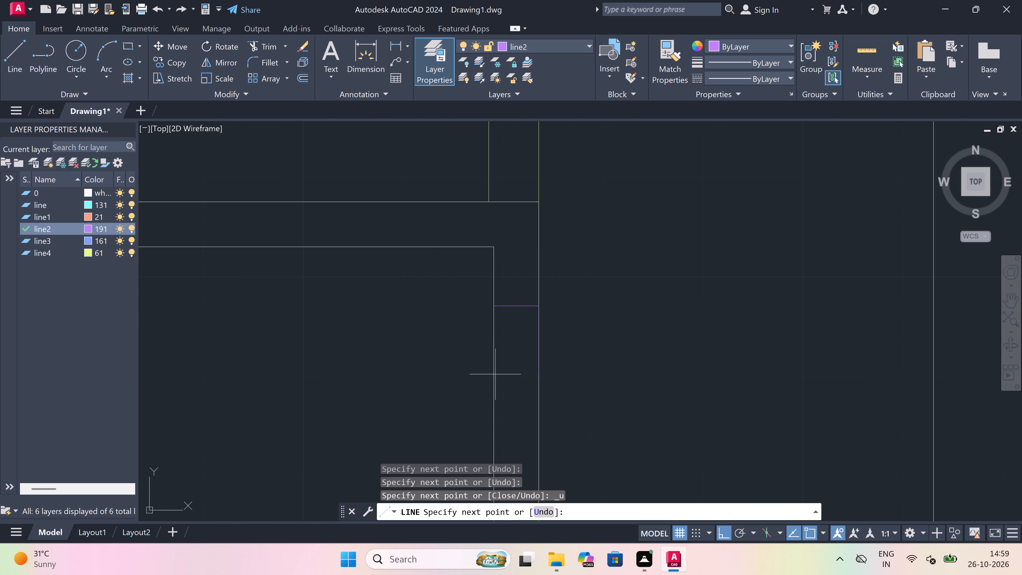
pyautogui.moveTo(513, 303); pyautogui.dragTo(514, 312)
pyautogui.press('2')
pyautogui.press("'")
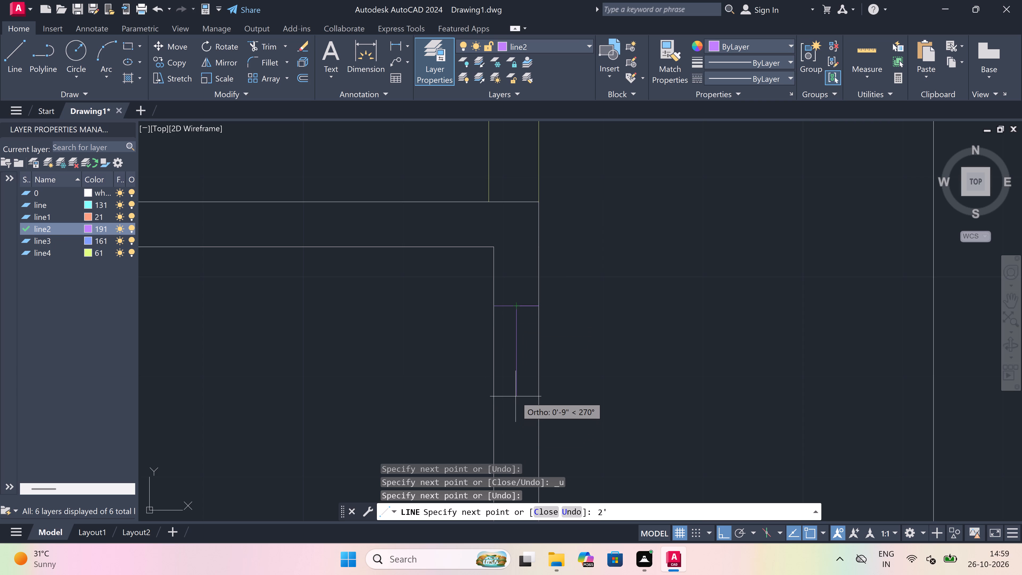
pyautogui.press('space')
# Draw a line2 cross line between both wall faces at the lower end of the 2' centre line.
pyautogui.scroll(-3, 516, 392)
pyautogui.scroll(1, 516, 441)
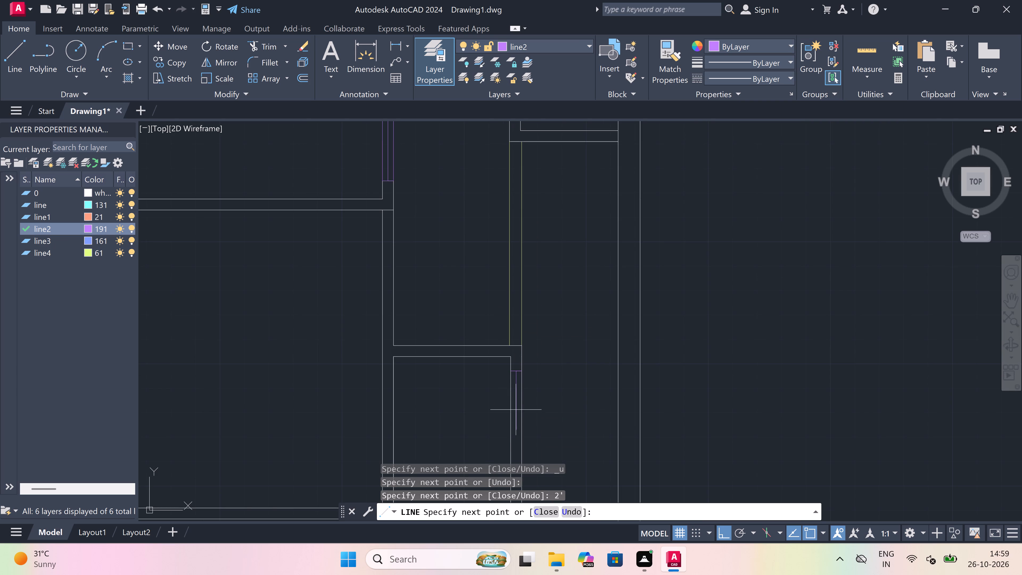
pyautogui.scroll(1, 516, 443)
pyautogui.click(505, 411)
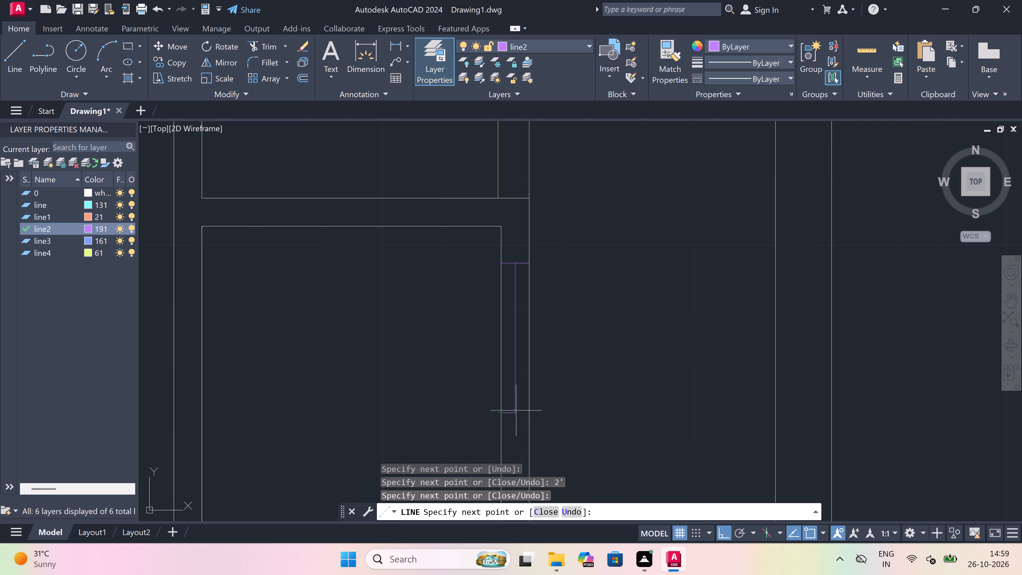
pyautogui.click(528, 410)
pyautogui.press('Escape')
# Trim both faces of the small room's right wall between the 2' window's cross lines.
pyautogui.press('t')
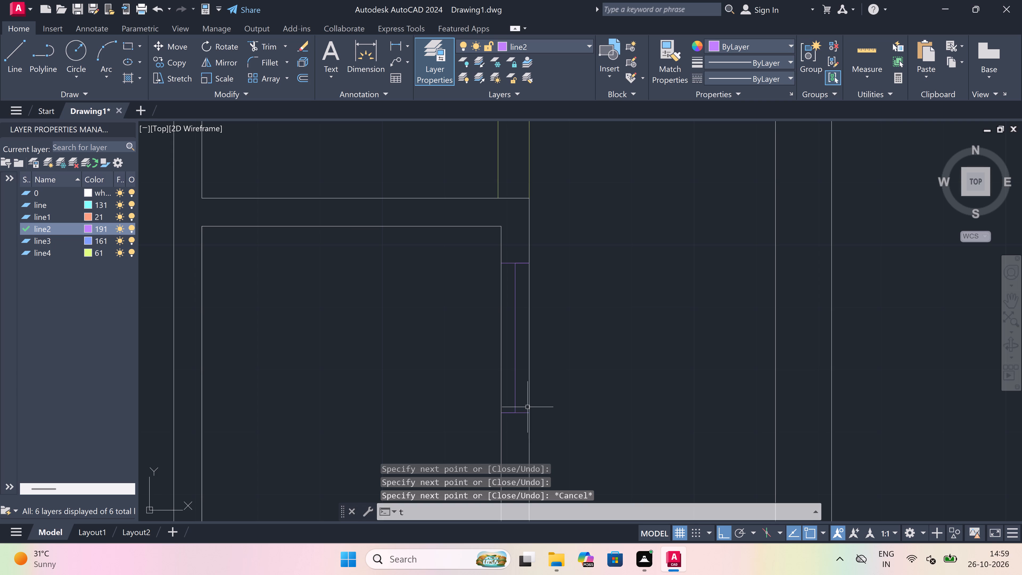
pyautogui.press('r')
pyautogui.press('space')
pyautogui.click(528, 364)
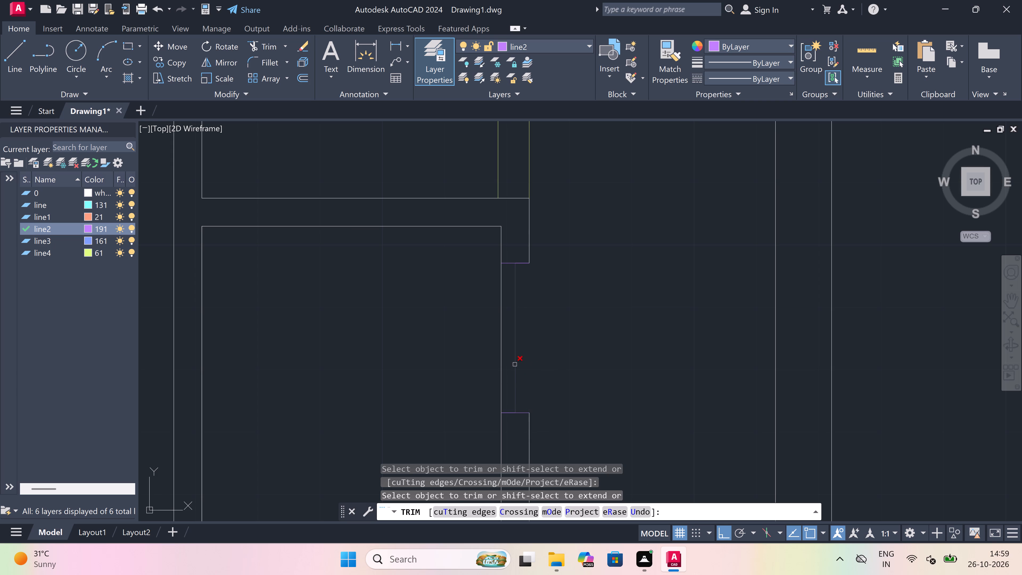
pyautogui.click(506, 361)
pyautogui.click(488, 367)
pyautogui.press('Escape')
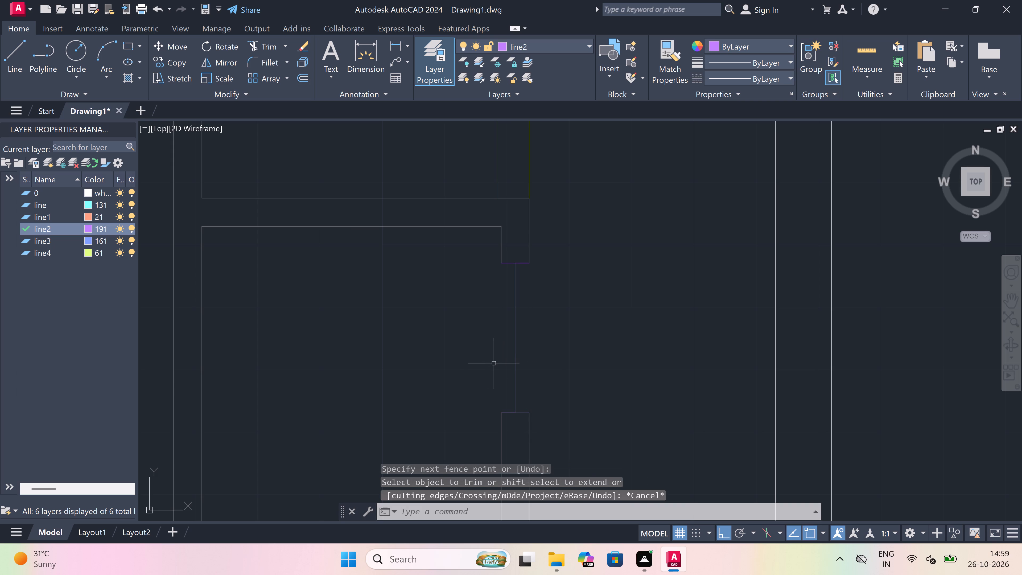
# Draw vertical line2 lines along both wall faces, joining the ends of the 2' window's cross lines.
pyautogui.press('l')
pyautogui.press('space')
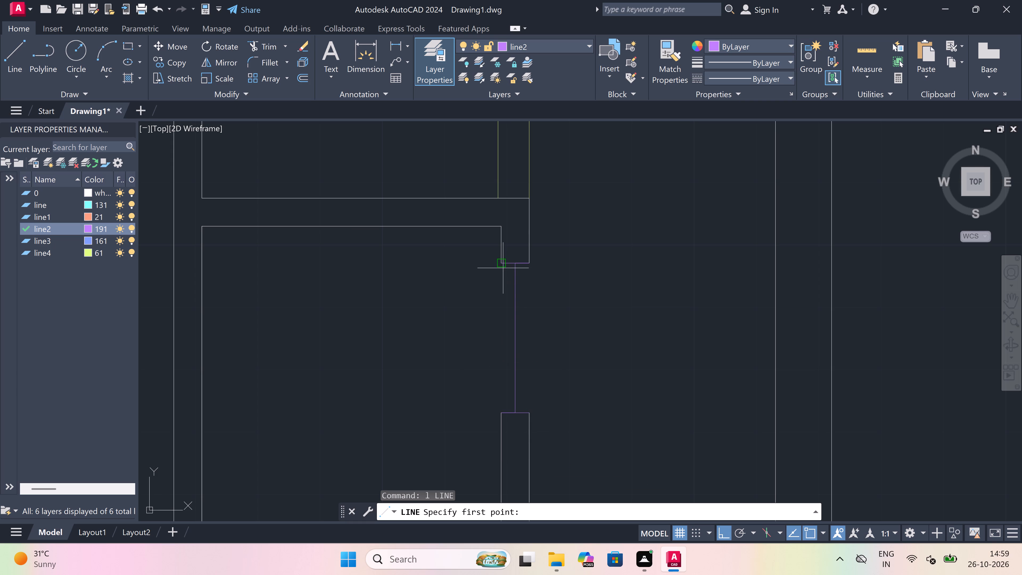
pyautogui.click(498, 261)
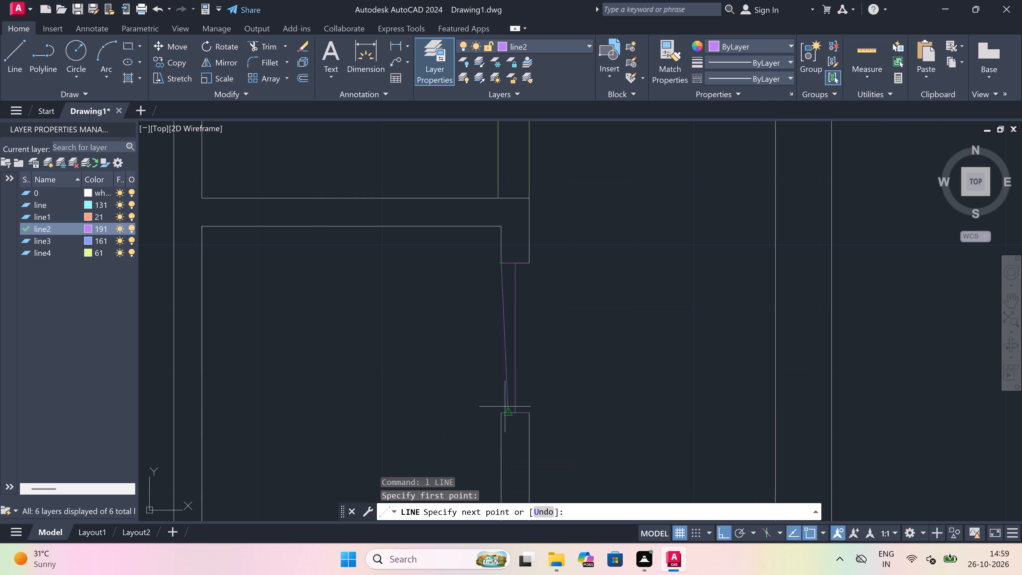
pyautogui.click(499, 413)
pyautogui.press('Escape')
pyautogui.press('space')
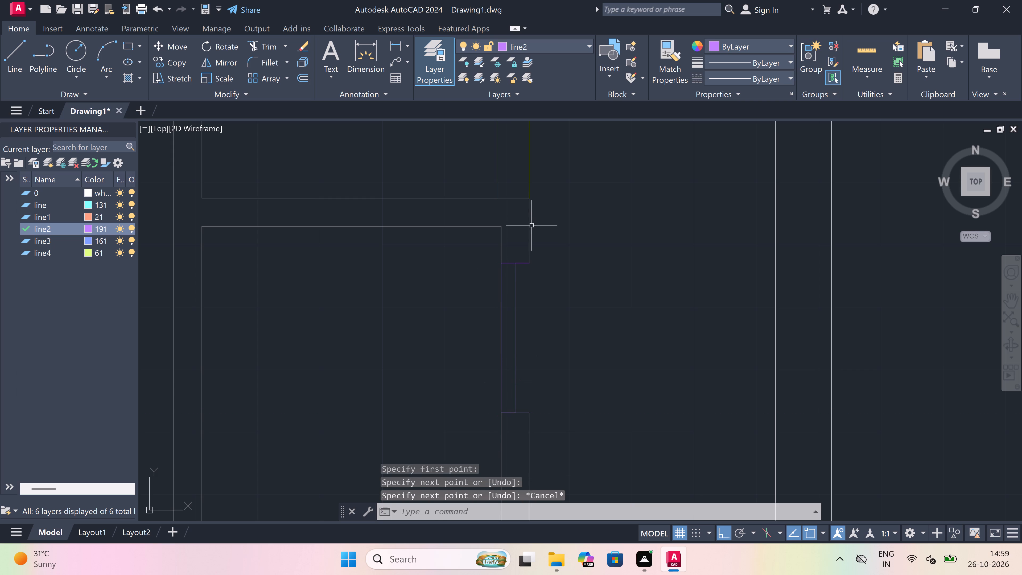
pyautogui.click(533, 266)
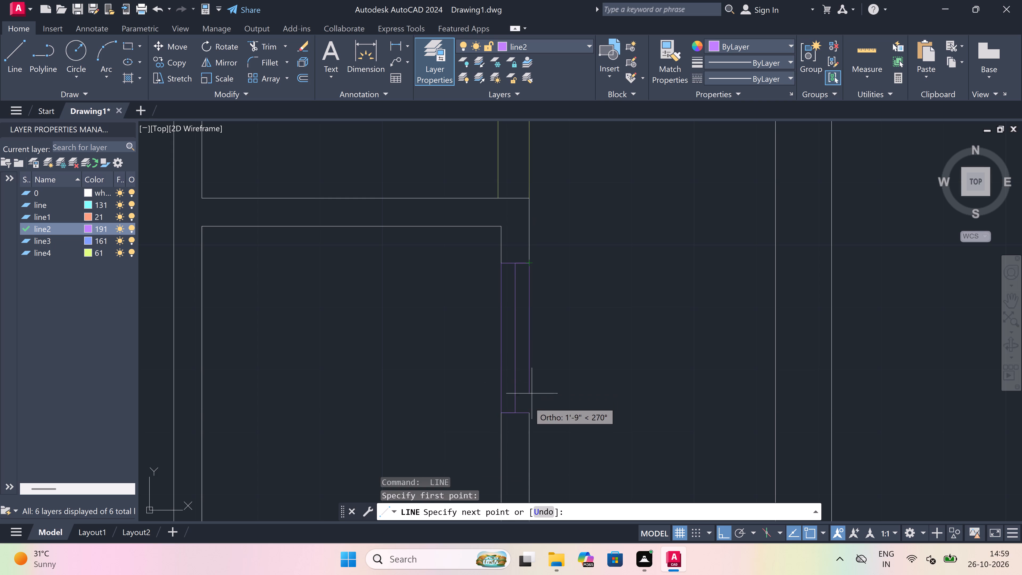
pyautogui.click(525, 415)
pyautogui.press('Escape')
# On layer line4, draw two corner-to-corner diagonals crossing out the narrow shaft between the small room and the right outer wall.
pyautogui.scroll(-3, 439, 300)
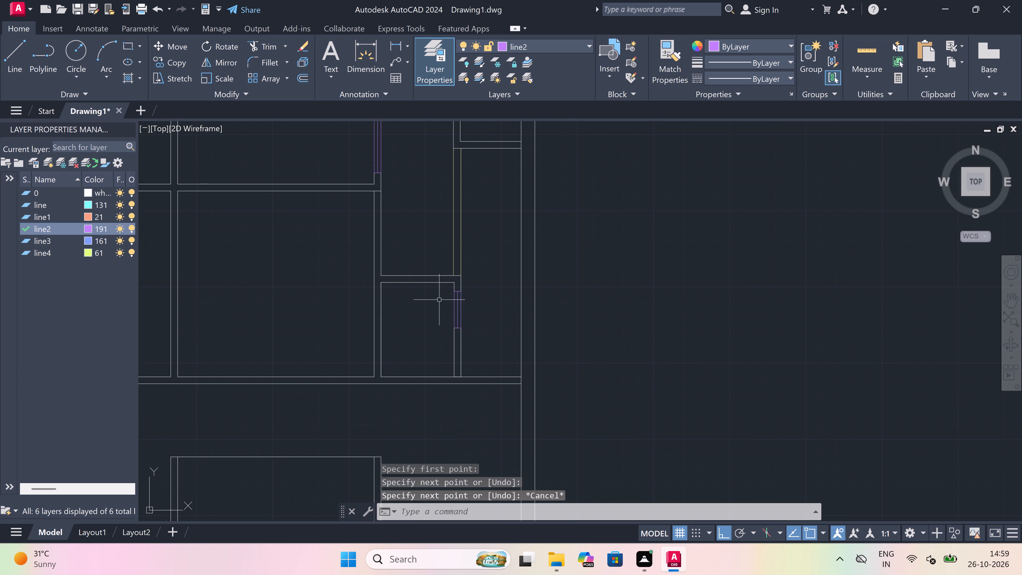
pyautogui.scroll(1, 474, 310)
pyautogui.scroll(-2, 474, 310)
pyautogui.scroll(1, 474, 270)
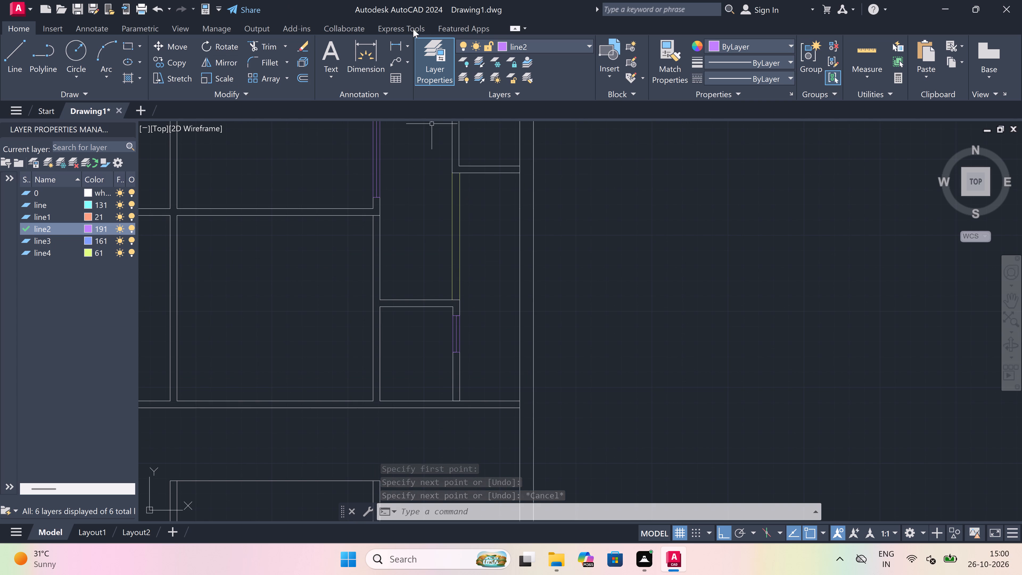
pyautogui.click(537, 48)
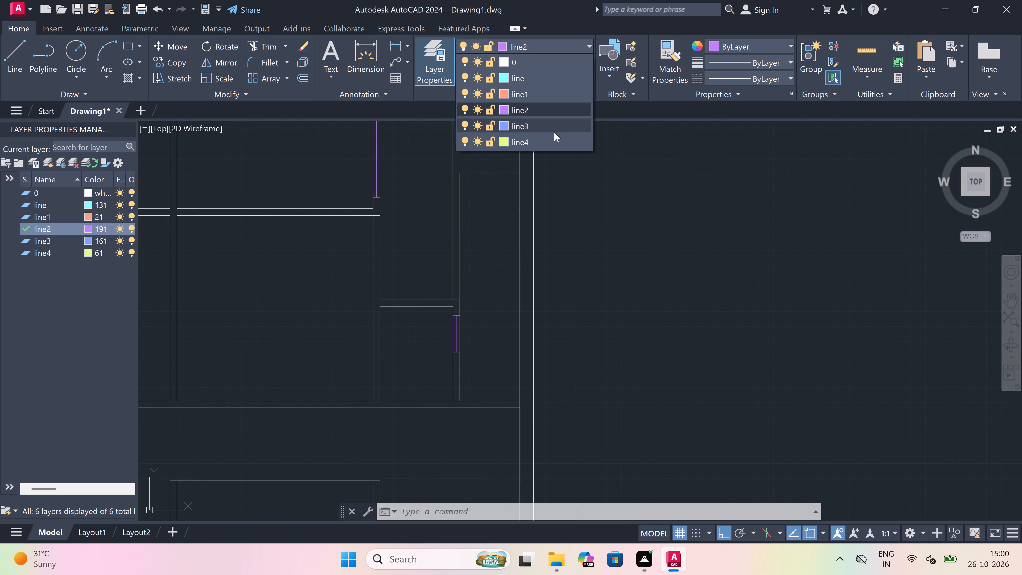
pyautogui.click(556, 143)
pyautogui.scroll(1, 502, 222)
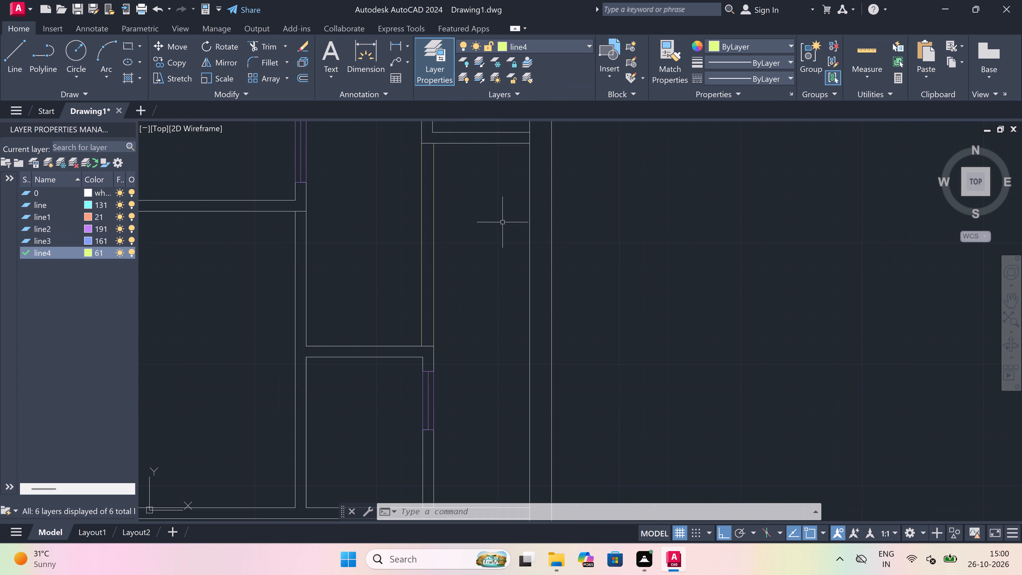
pyautogui.scroll(-1, 498, 209)
pyautogui.press('l')
pyautogui.press('space')
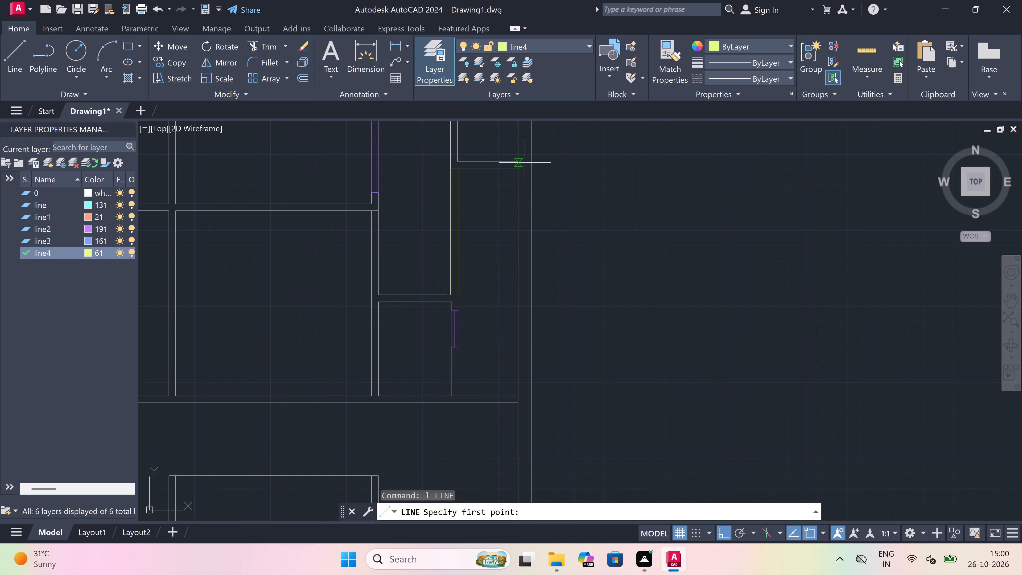
pyautogui.moveTo(516, 171); pyautogui.dragTo(505, 198)
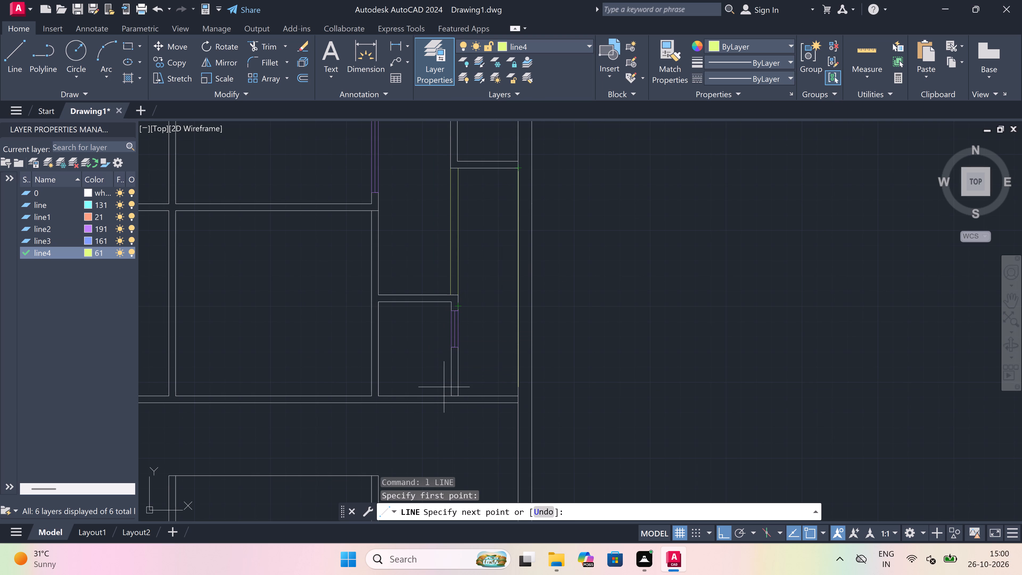
pyautogui.click(463, 396)
pyautogui.press('Escape')
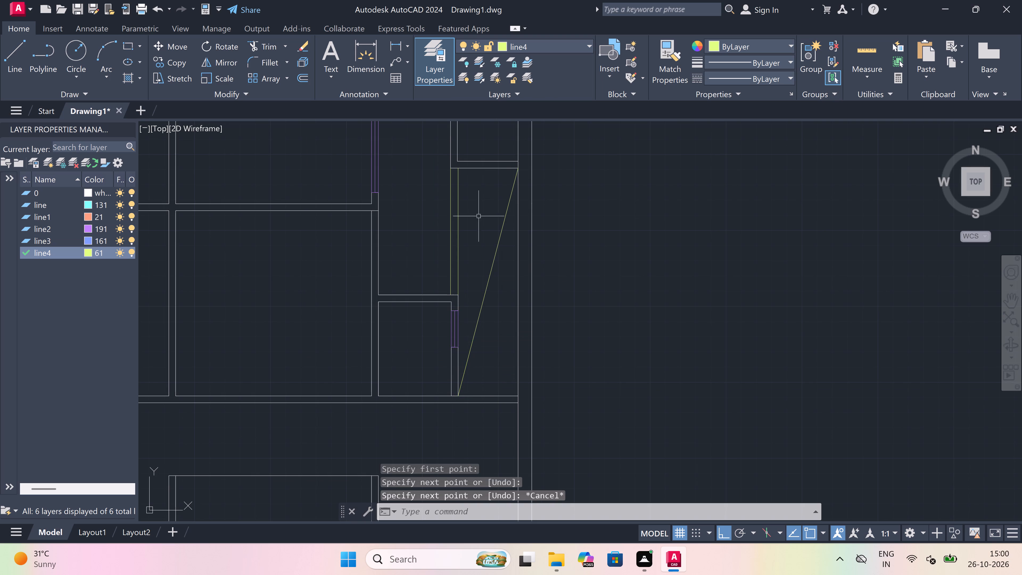
pyautogui.press('space')
pyautogui.moveTo(456, 171); pyautogui.dragTo(461, 175)
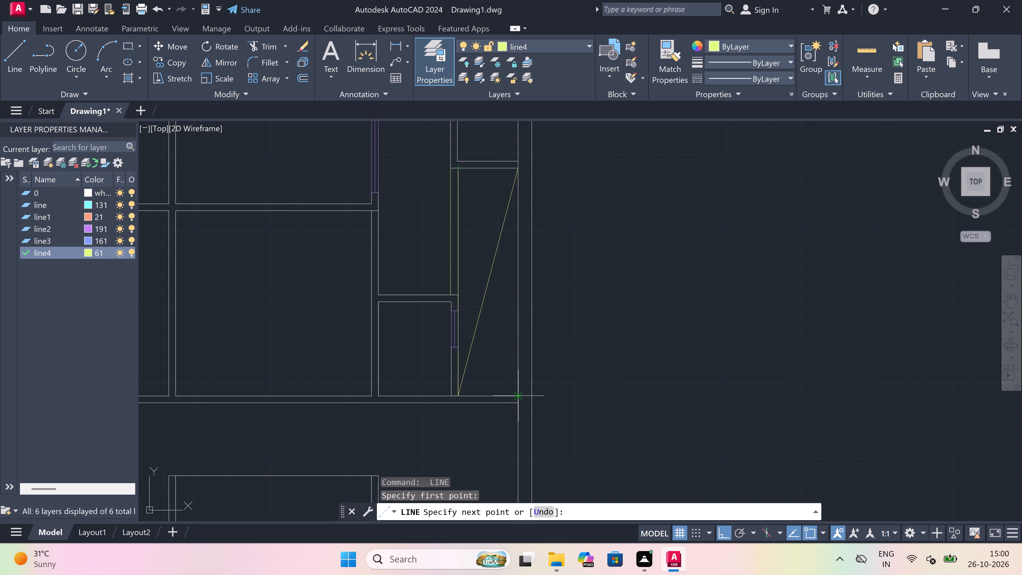
pyautogui.click(517, 393)
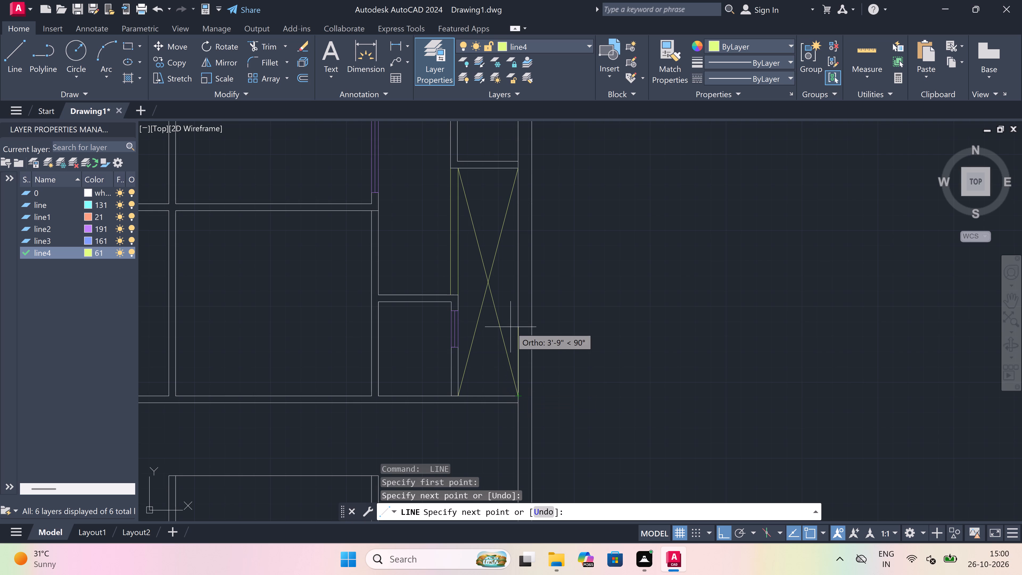
pyautogui.press('Escape')
# Make layer 0 current and offset the top line of the long lower room 4.5" inward.
pyautogui.scroll(-2, 510, 326)
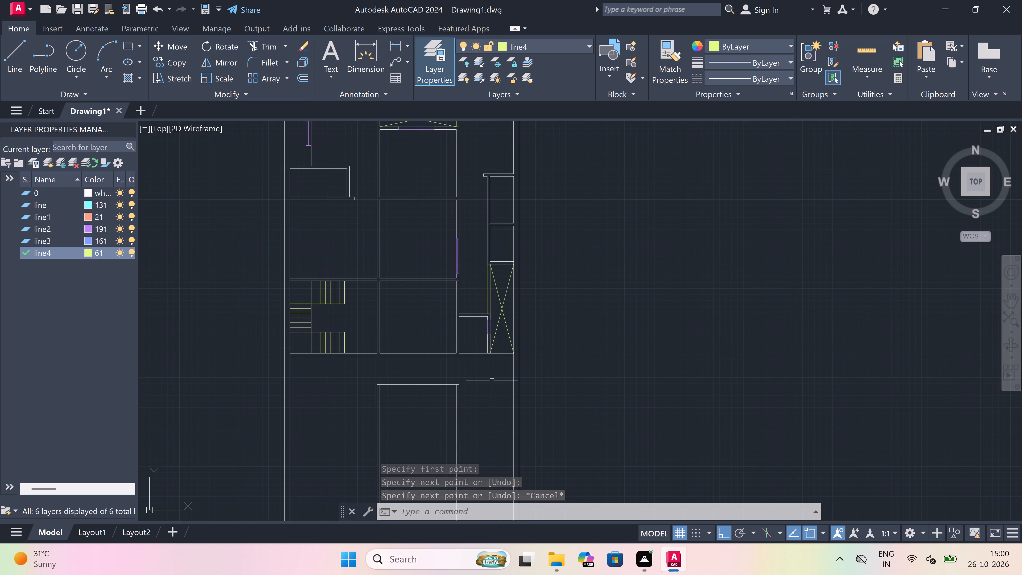
pyautogui.scroll(2, 494, 344)
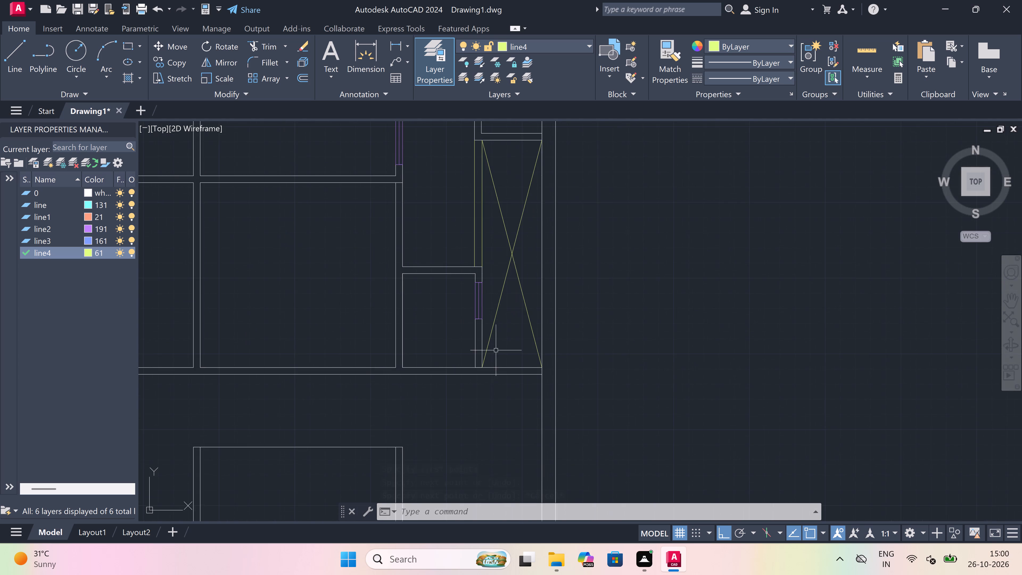
pyautogui.scroll(-2, 496, 350)
pyautogui.scroll(1, 493, 368)
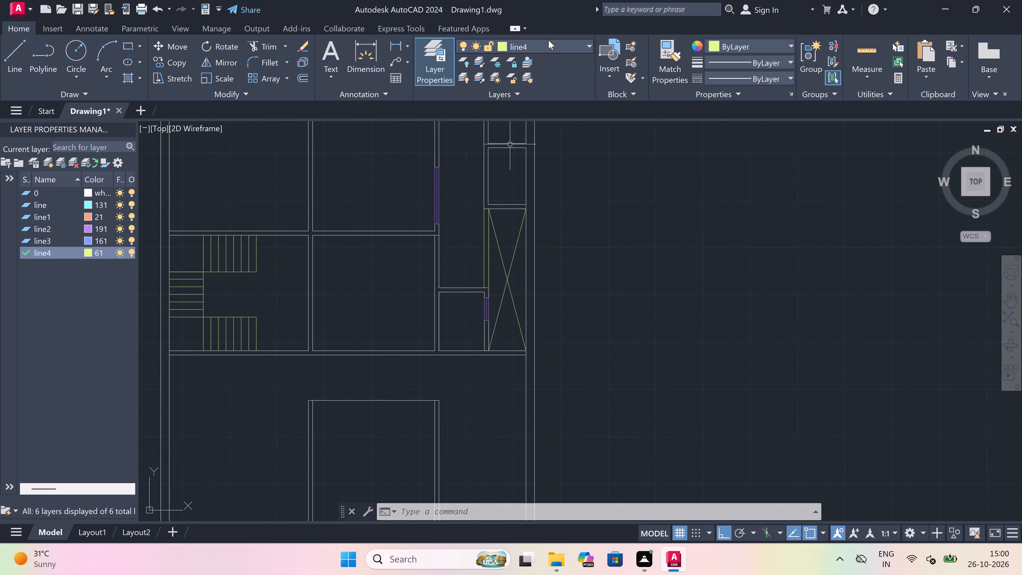
pyautogui.click(549, 40)
pyautogui.moveTo(542, 62); pyautogui.dragTo(543, 66)
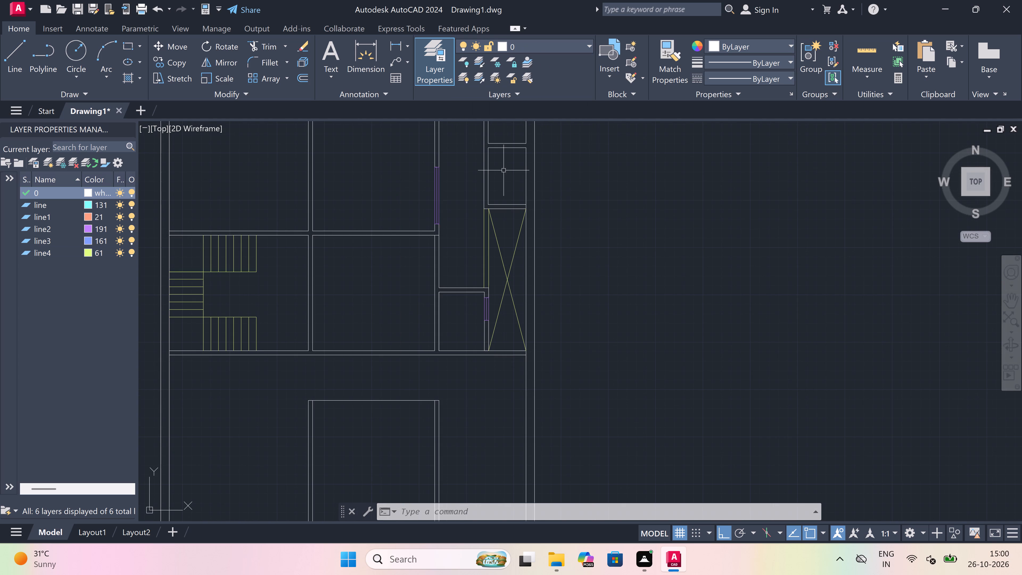
pyautogui.scroll(-2, 504, 170)
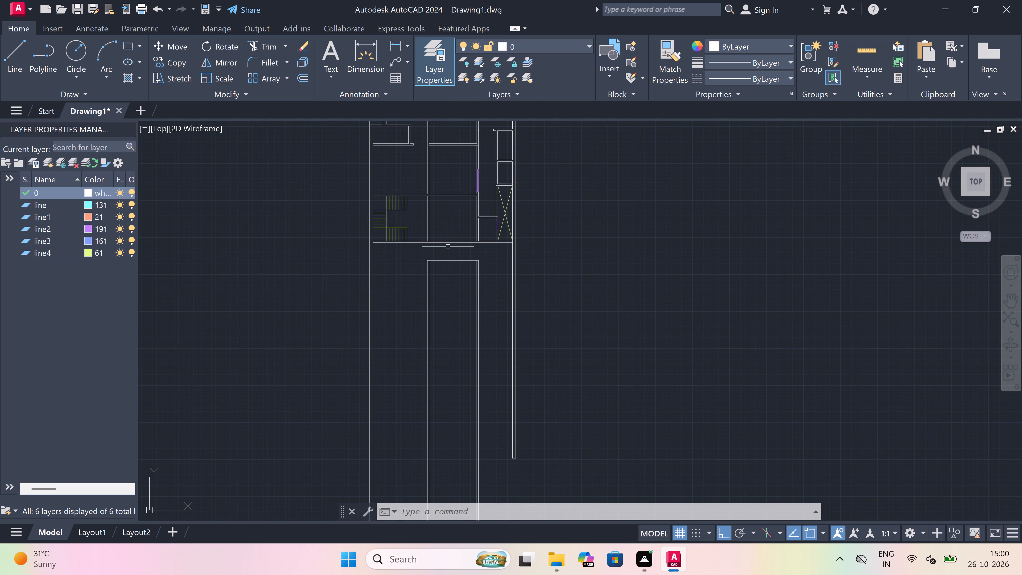
pyautogui.scroll(1, 439, 264)
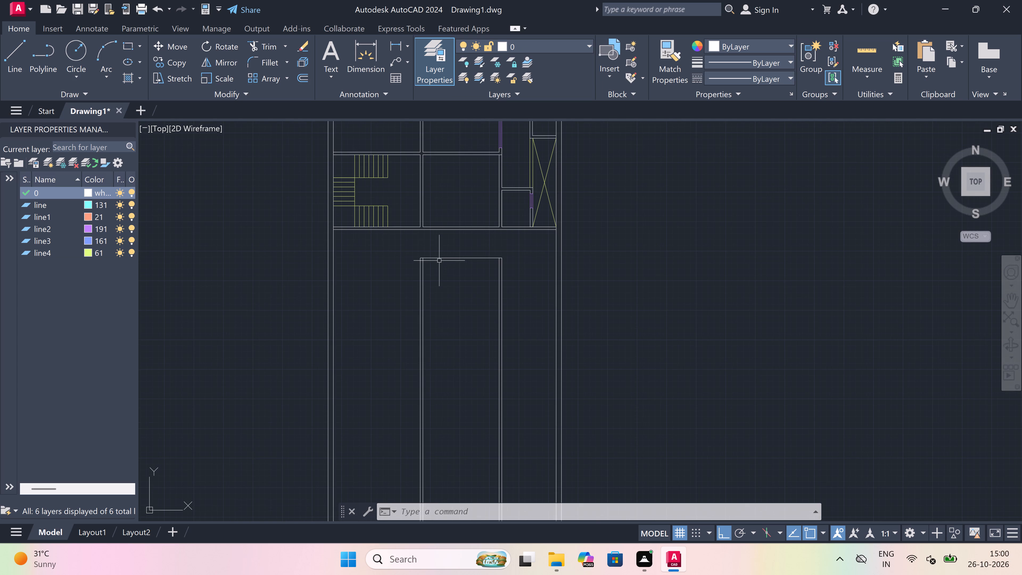
pyautogui.scroll(2, 440, 258)
pyautogui.press('o')
pyautogui.press('space')
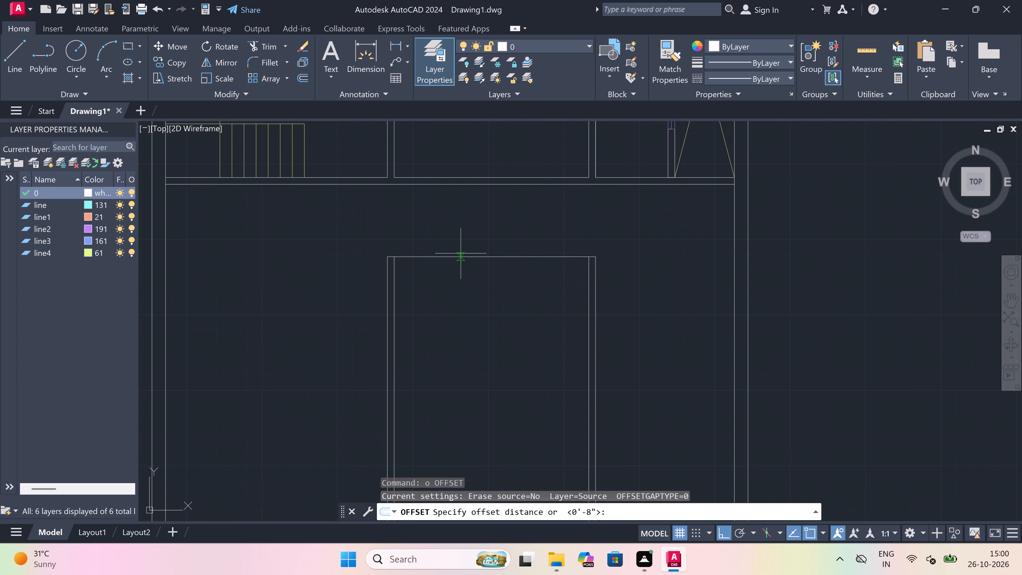
pyautogui.click(462, 255)
pyautogui.press('4')
pyautogui.press('.')
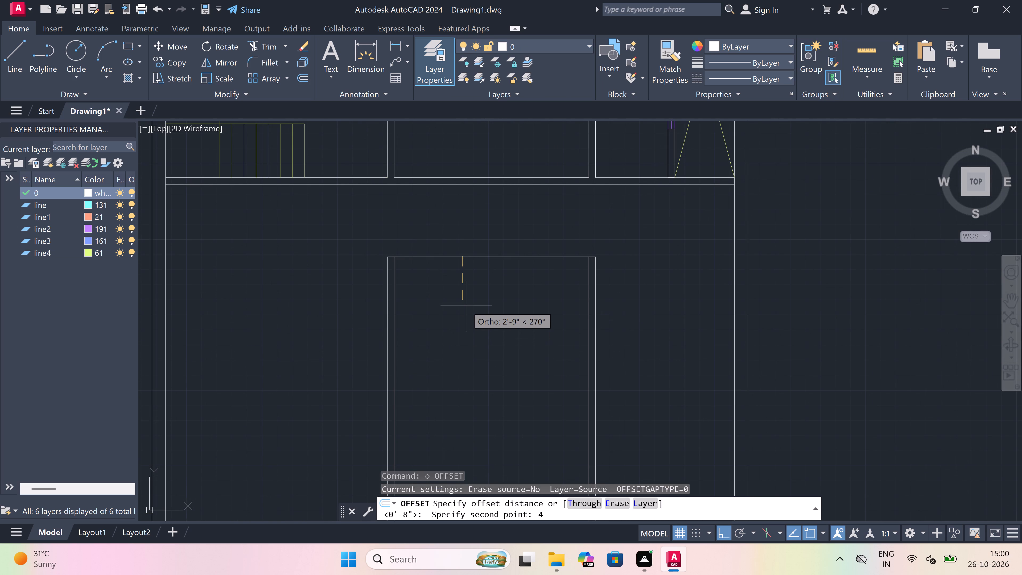
pyautogui.press('5')
pyautogui.press("'")
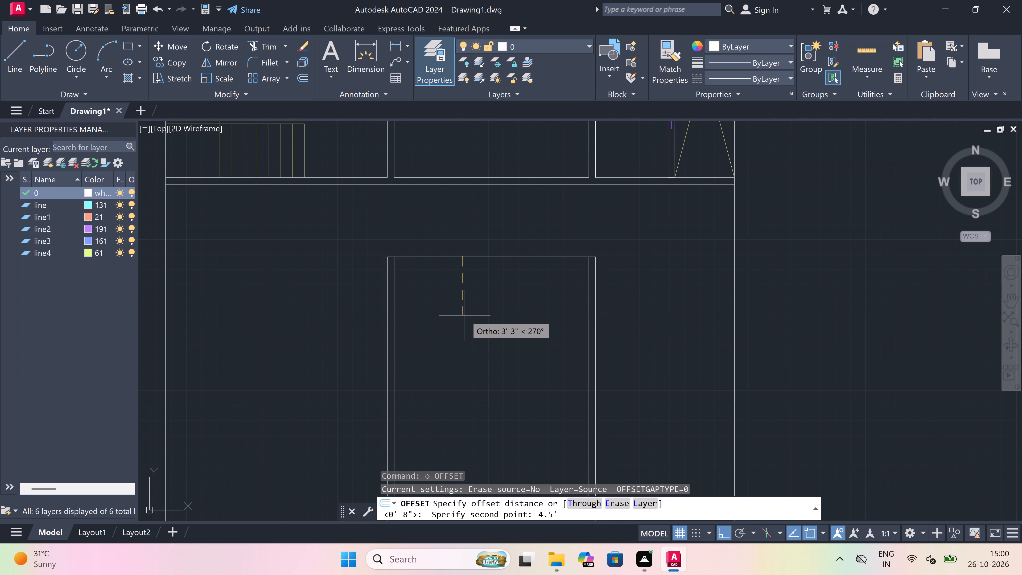
pyautogui.press('BackSpace')
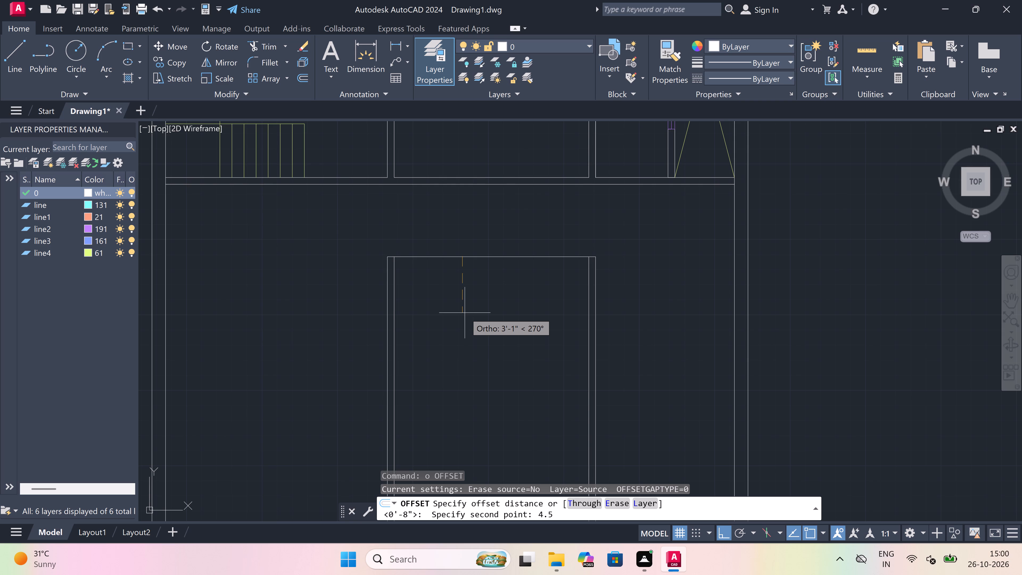
pyautogui.hotkey('shift', '"')
pyautogui.press('space')
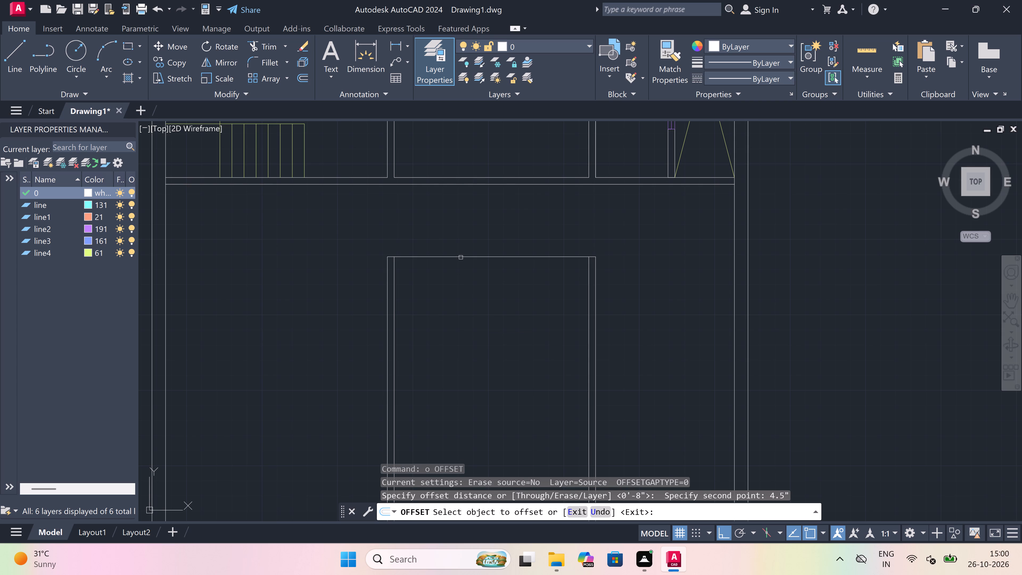
pyautogui.moveTo(461, 257); pyautogui.dragTo(457, 301)
pyautogui.click(454, 313)
pyautogui.press('Escape')
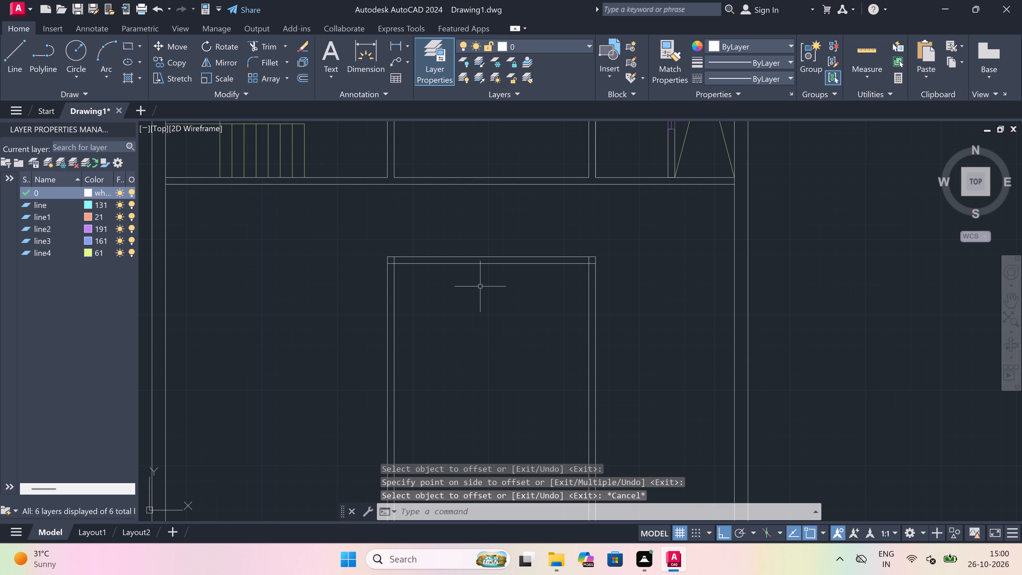
# Trim the overlapping inner wall line ends at both top corners of the long lower room.
pyautogui.write('tr')
pyautogui.press('space')
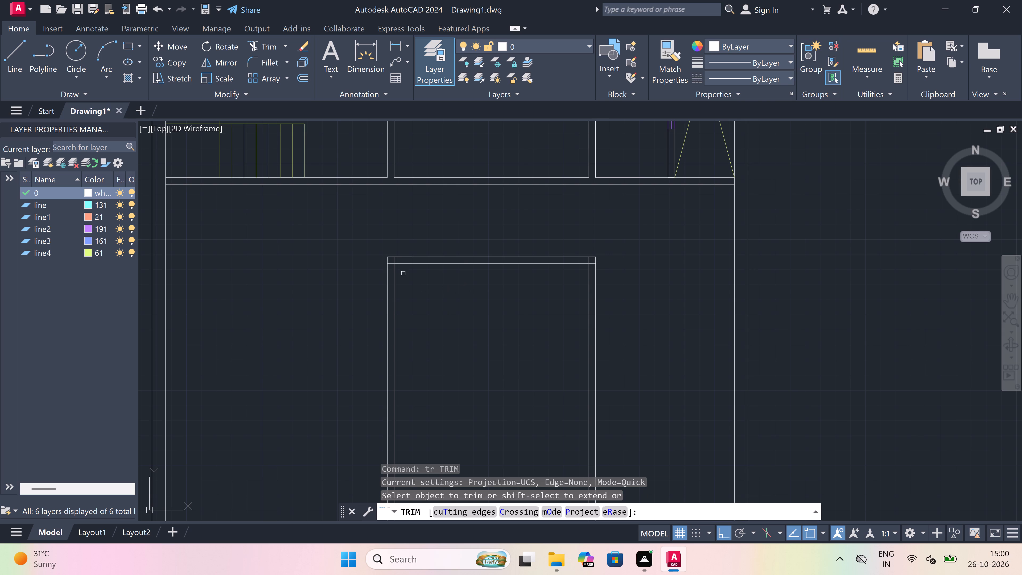
pyautogui.scroll(2, 393, 262)
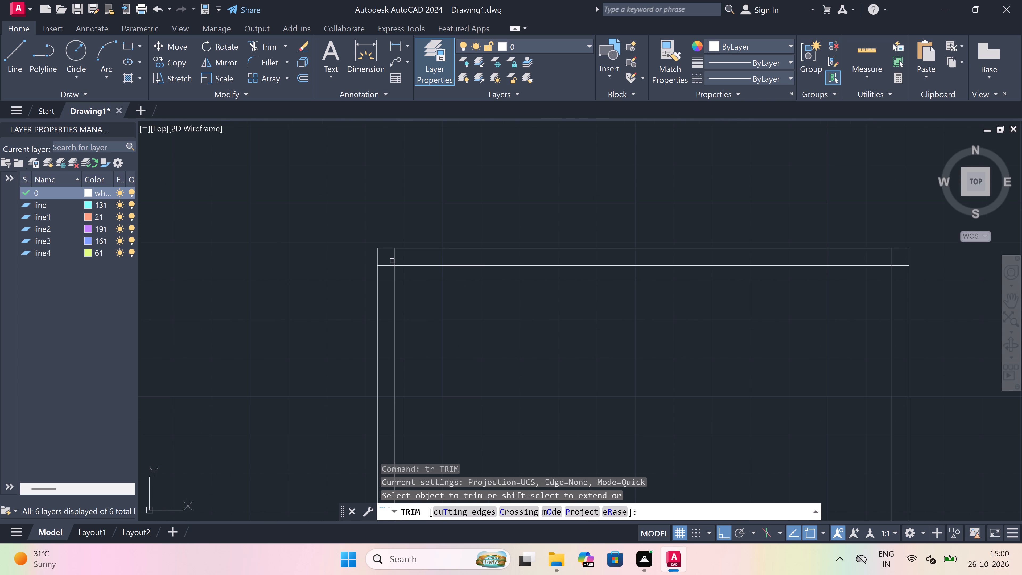
pyautogui.scroll(1, 392, 256)
pyautogui.click(392, 255)
pyautogui.click(414, 255)
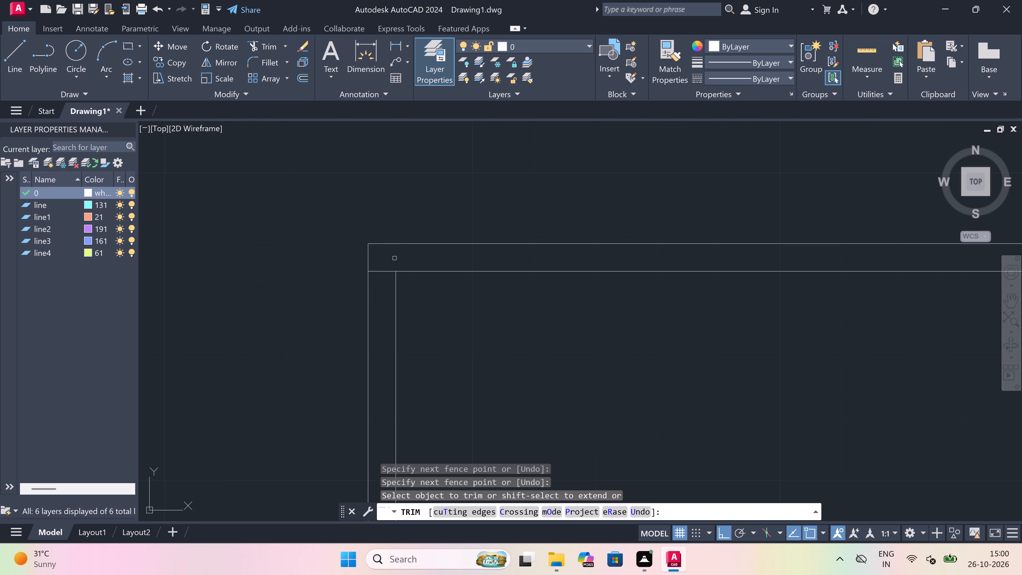
pyautogui.click(391, 258)
pyautogui.click(383, 287)
pyautogui.scroll(-2, 383, 286)
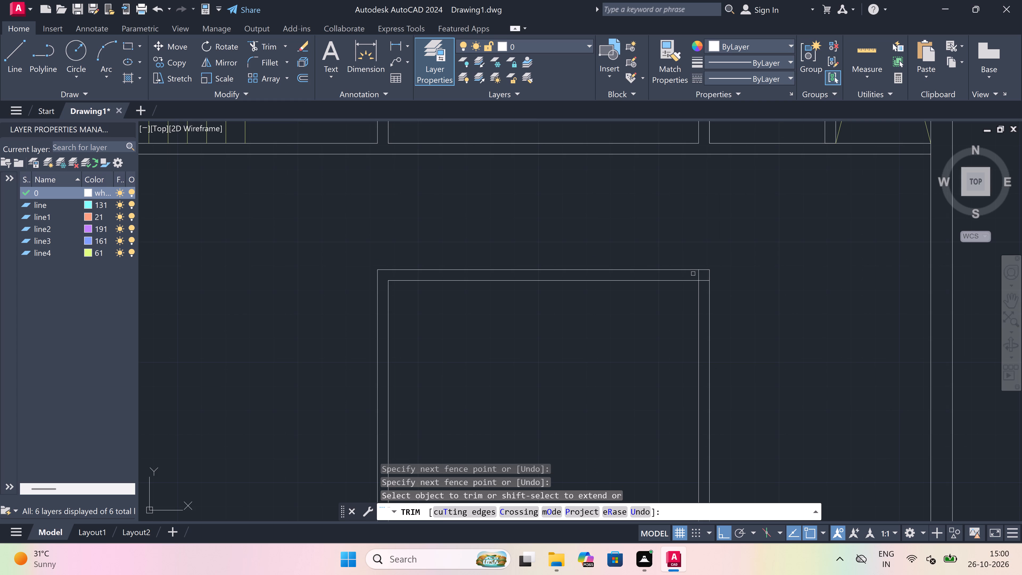
pyautogui.scroll(1, 698, 274)
pyautogui.click(699, 273)
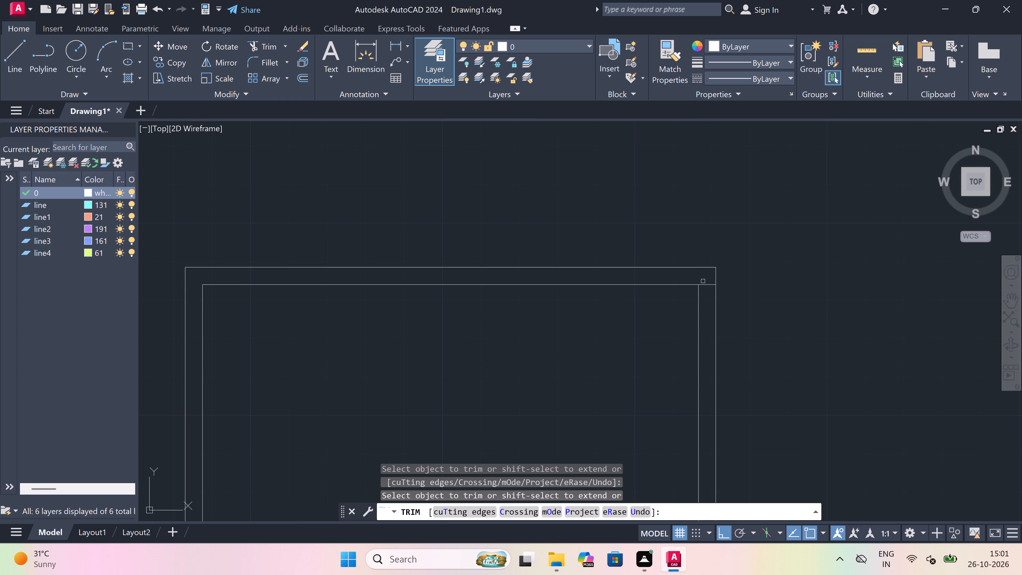
pyautogui.click(704, 283)
pyautogui.scroll(-2, 346, 243)
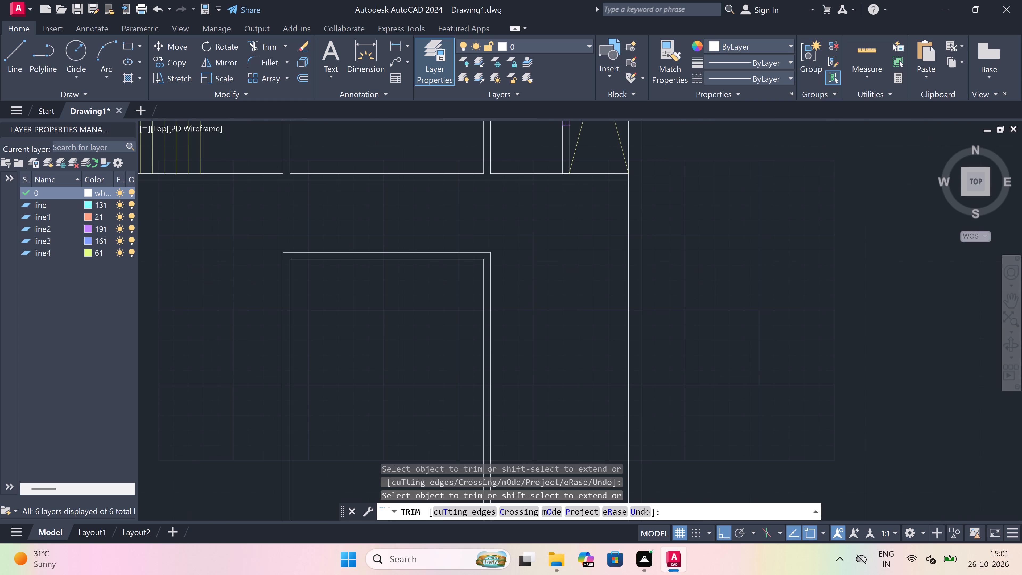
pyautogui.press('Escape')
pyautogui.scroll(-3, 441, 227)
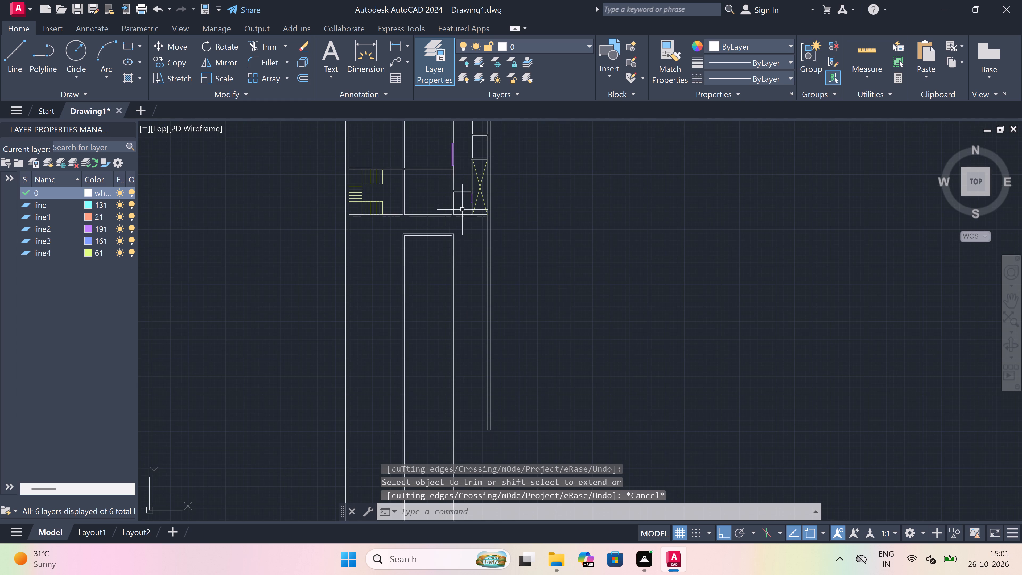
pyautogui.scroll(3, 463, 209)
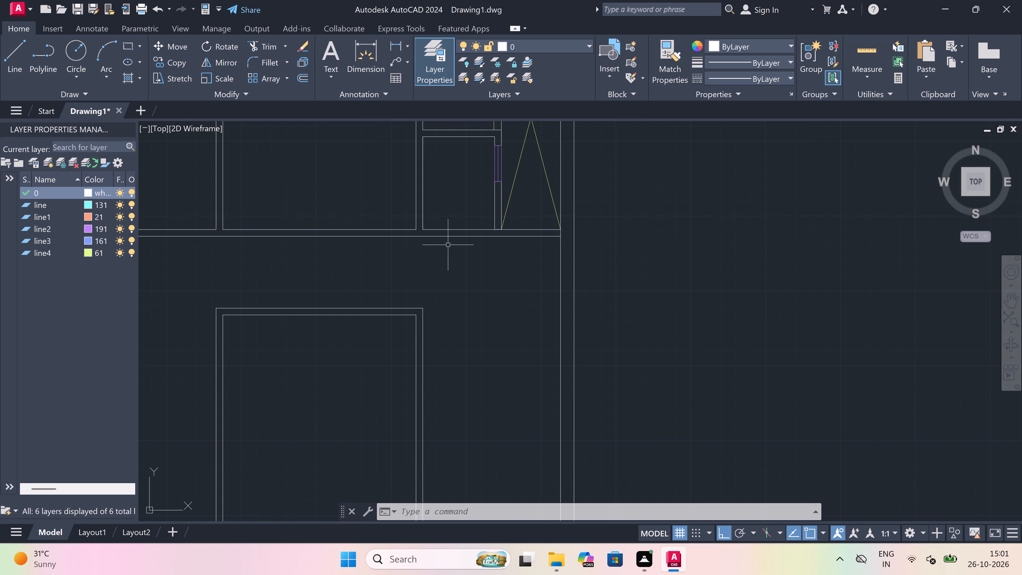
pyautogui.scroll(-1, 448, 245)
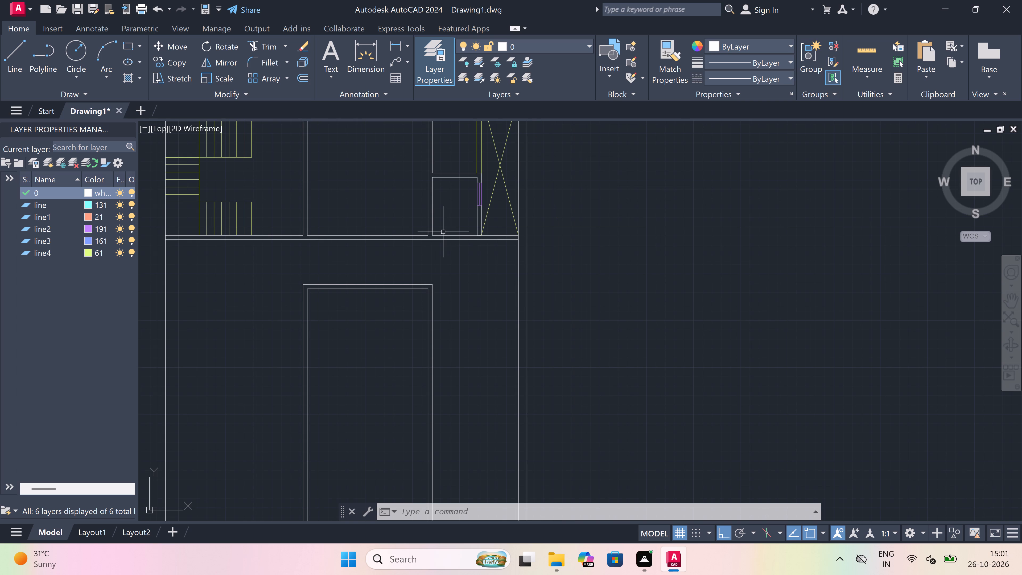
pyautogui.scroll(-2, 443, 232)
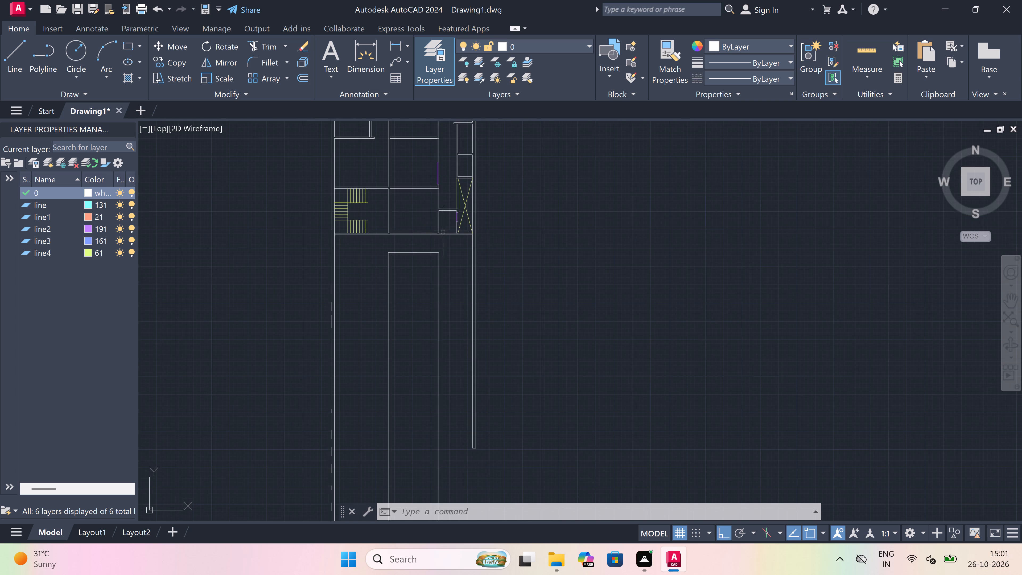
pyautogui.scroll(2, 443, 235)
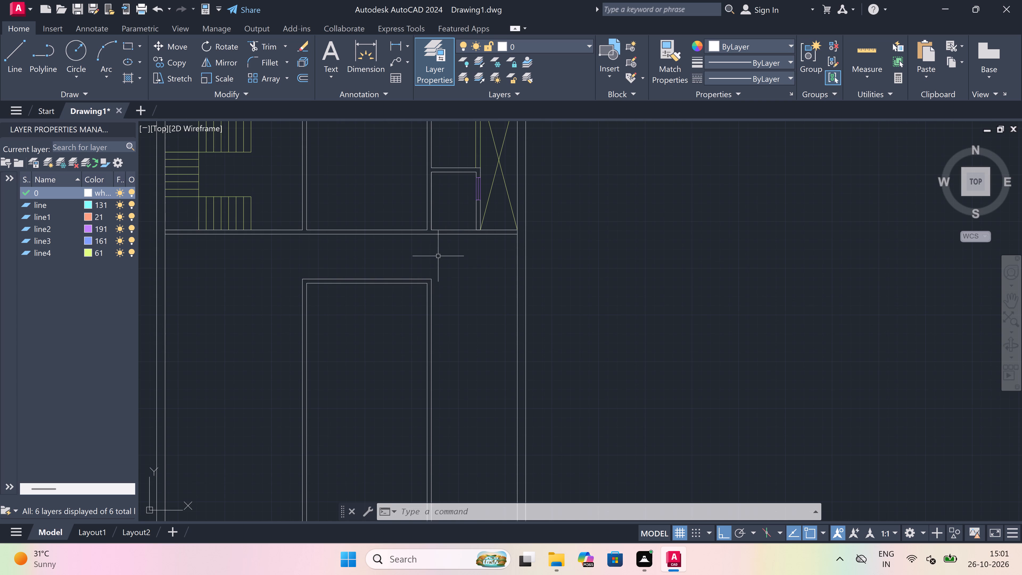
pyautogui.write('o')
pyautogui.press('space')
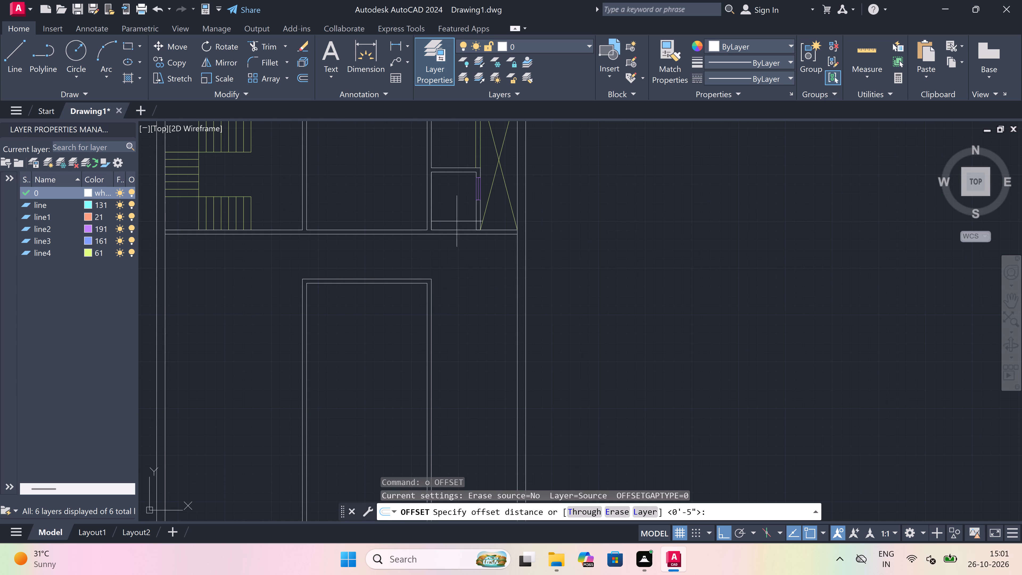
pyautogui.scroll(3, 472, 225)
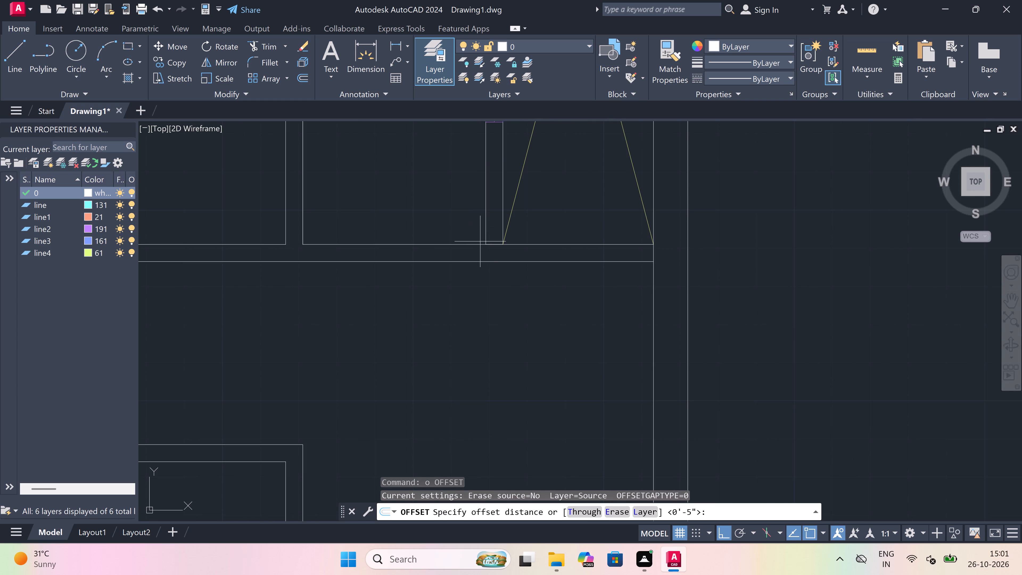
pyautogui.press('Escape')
# Draw a room outline below the shaft: 4'4" down the right outer wall's inner face, 4'10" left, and up to the cross wall.
pyautogui.scroll(-3, 500, 270)
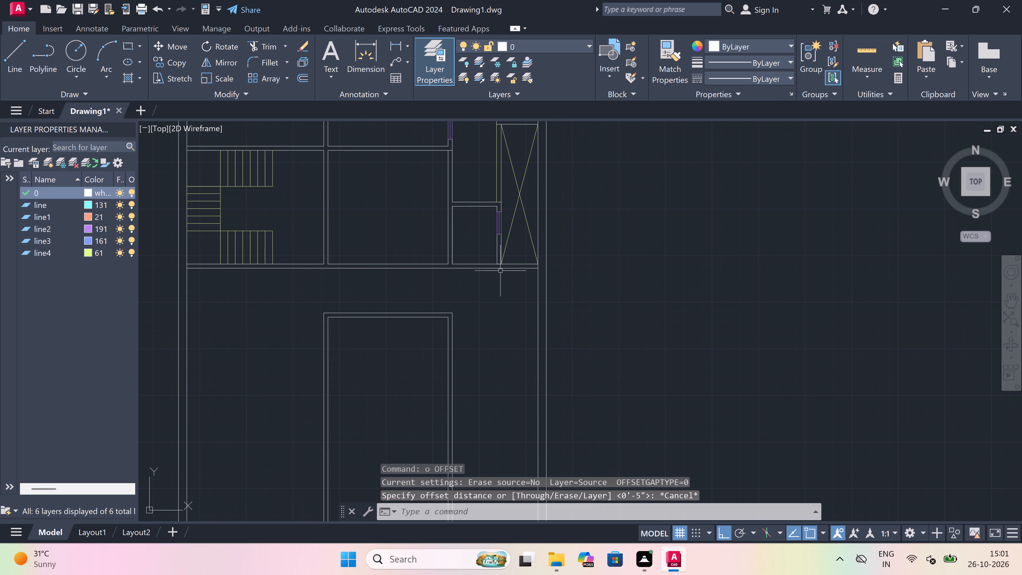
pyautogui.scroll(2, 503, 316)
pyautogui.press('l')
pyautogui.press('space')
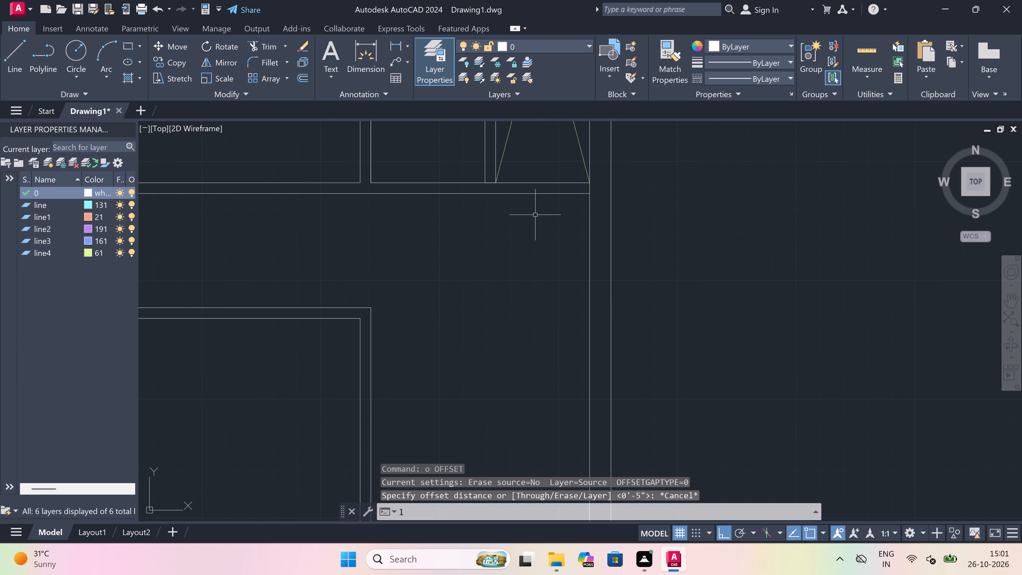
pyautogui.click(590, 190)
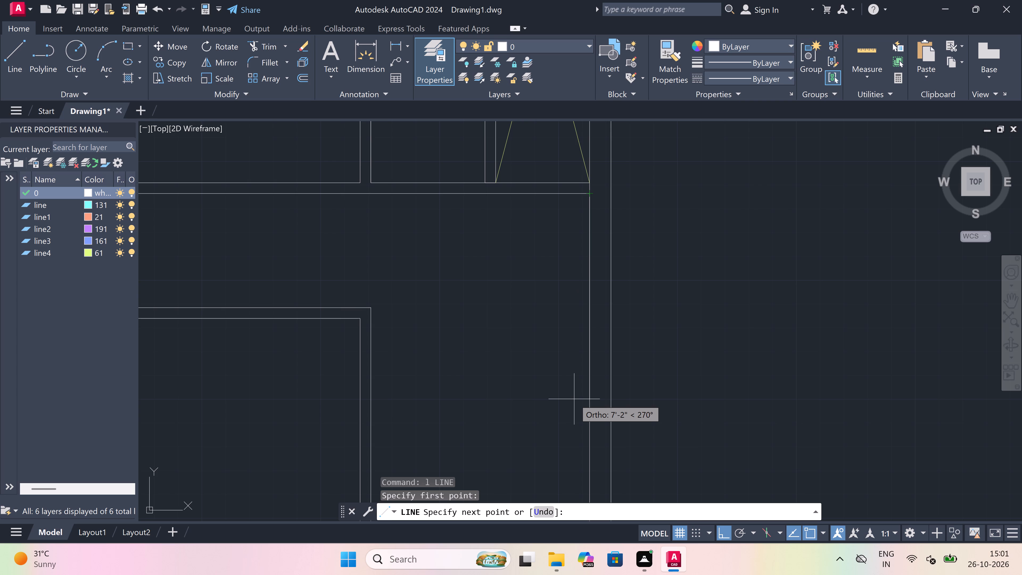
pyautogui.write('4\'4"')
pyautogui.press('space')
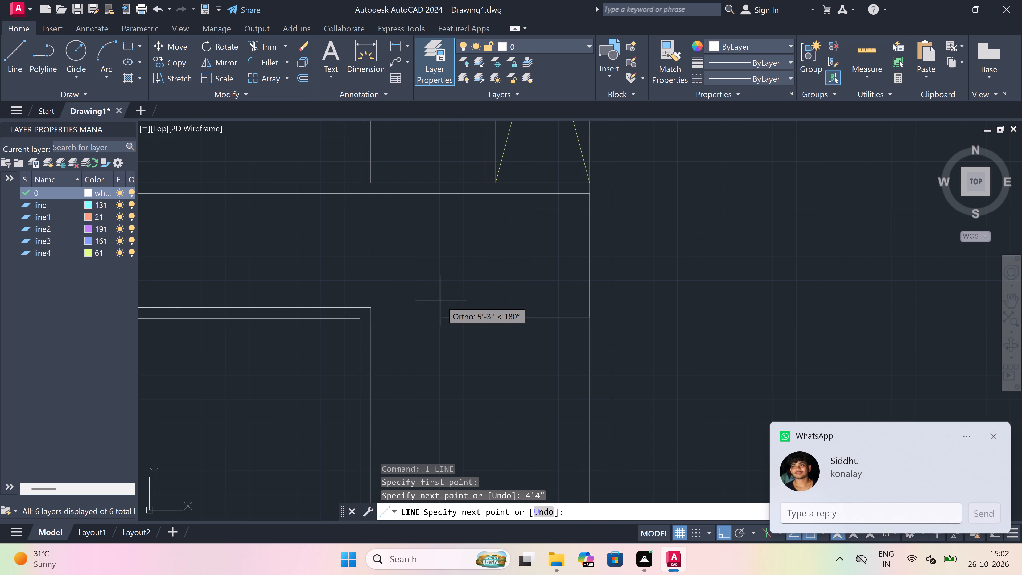
pyautogui.write("4'")
pyautogui.write('10')
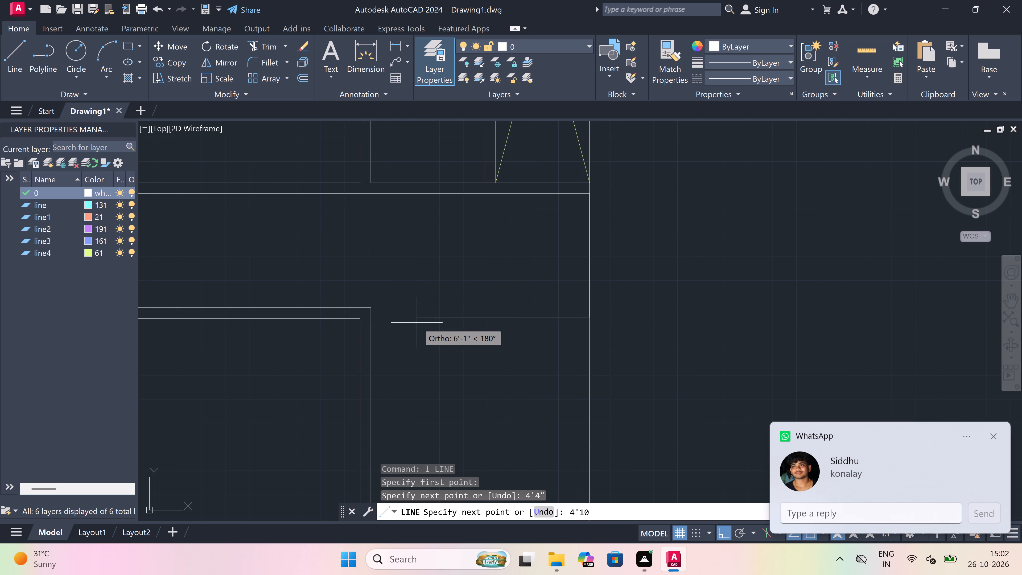
pyautogui.write('"')
pyautogui.press('space')
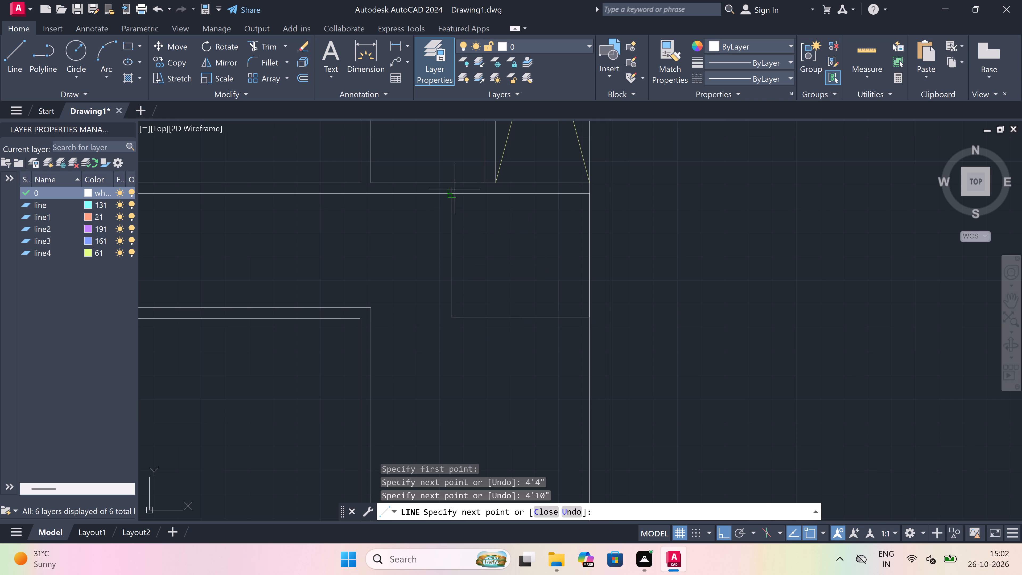
pyautogui.click(453, 193)
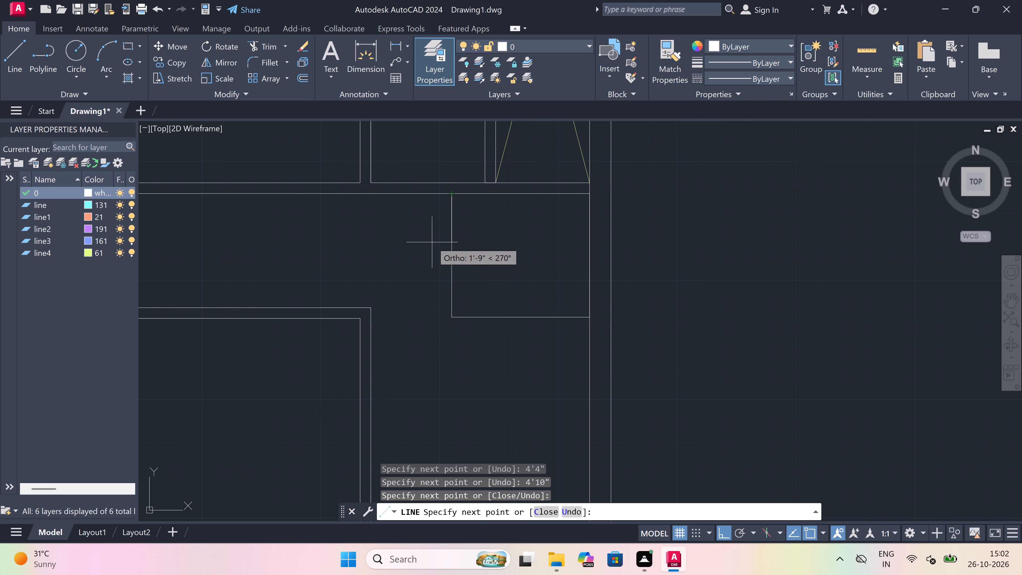
# Continue the line 4.5" left along the cross wall and down level with the new room's bottom line.
pyautogui.write('4.5"')
pyautogui.press('space')
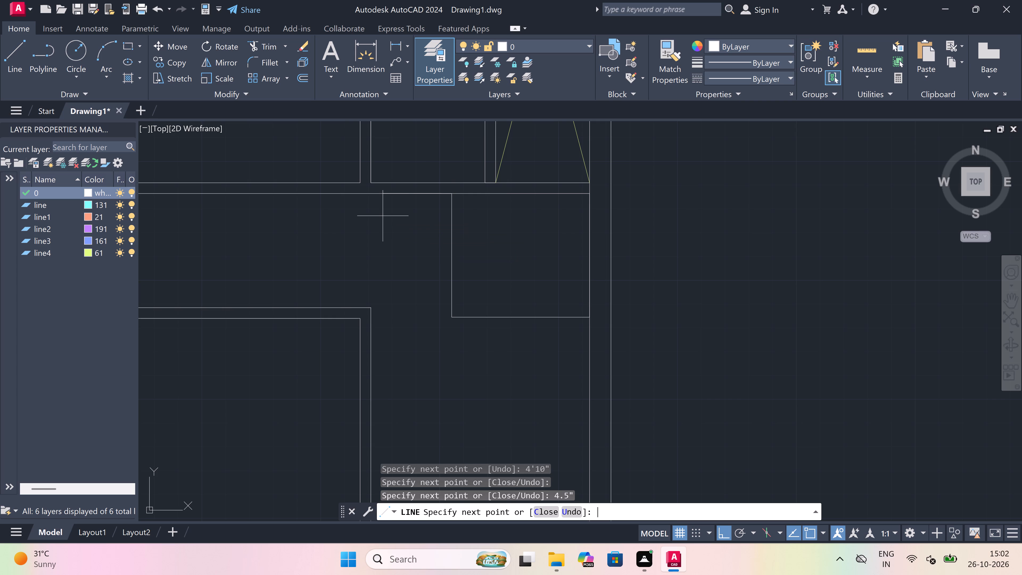
pyautogui.scroll(2, 430, 312)
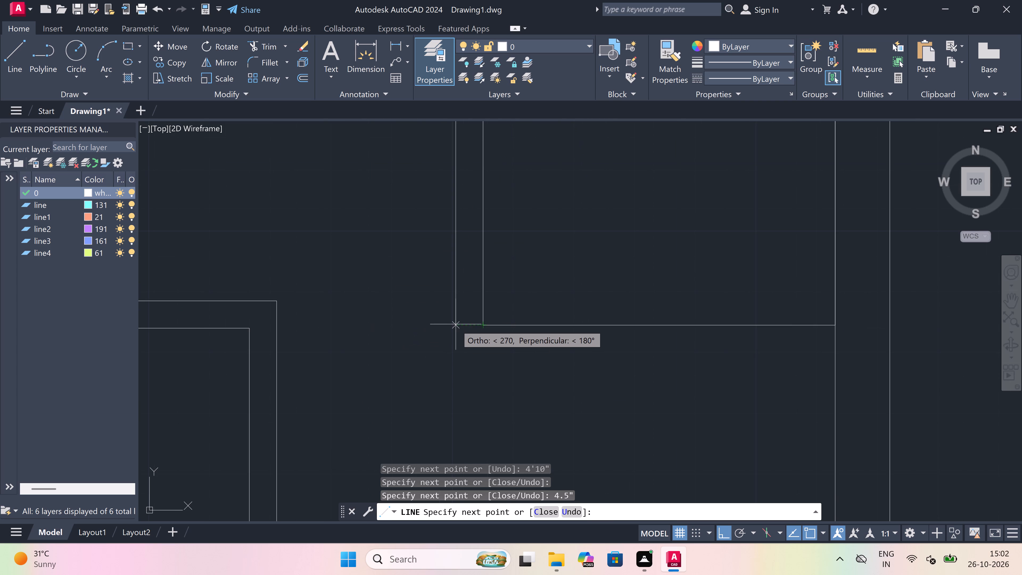
pyautogui.click(456, 323)
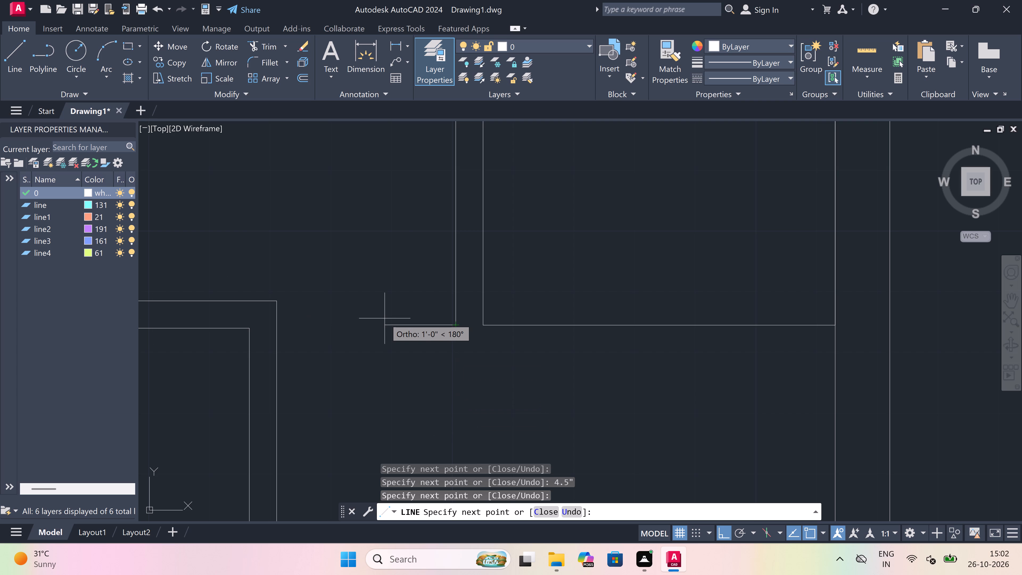
pyautogui.press('Escape')
# Draw a horizontal line from the long lower room's top-right corner to the right outer wall, and close the gap at the new wall's bottom corner.
pyautogui.press('space')
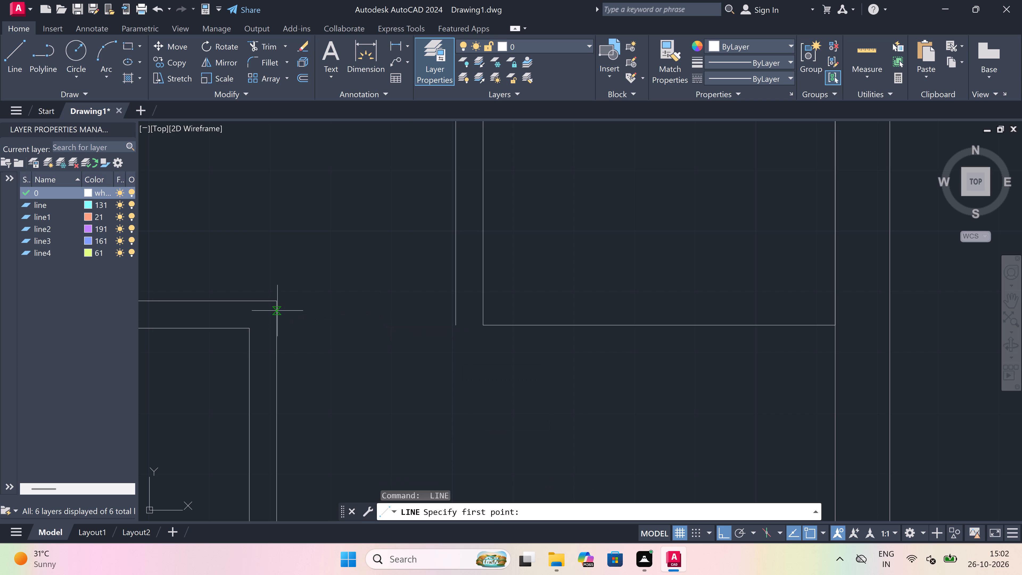
pyautogui.moveTo(275, 303); pyautogui.dragTo(323, 303)
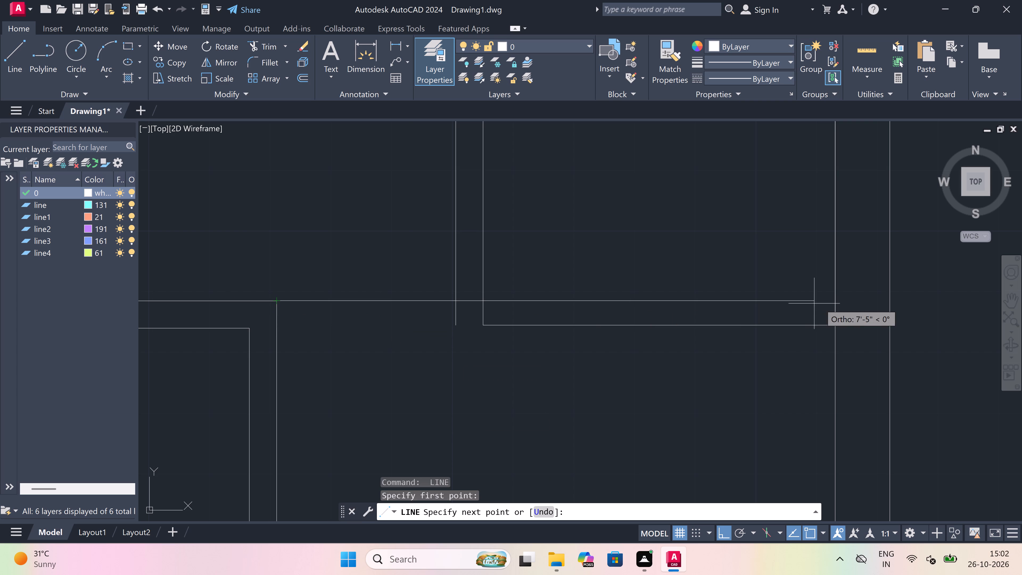
pyautogui.click(837, 302)
pyautogui.press('Escape')
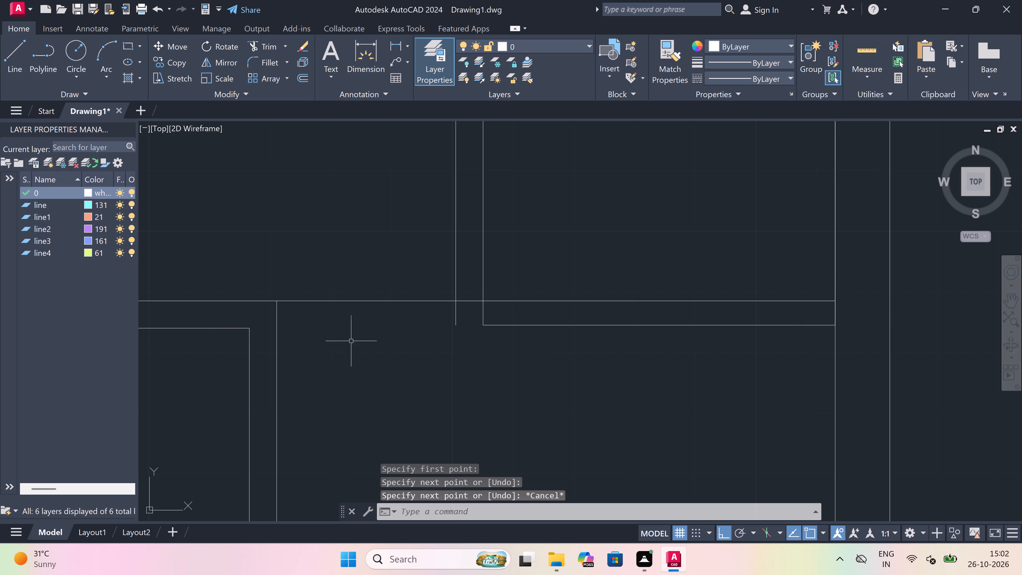
pyautogui.press('space')
pyautogui.moveTo(459, 322); pyautogui.dragTo(461, 322)
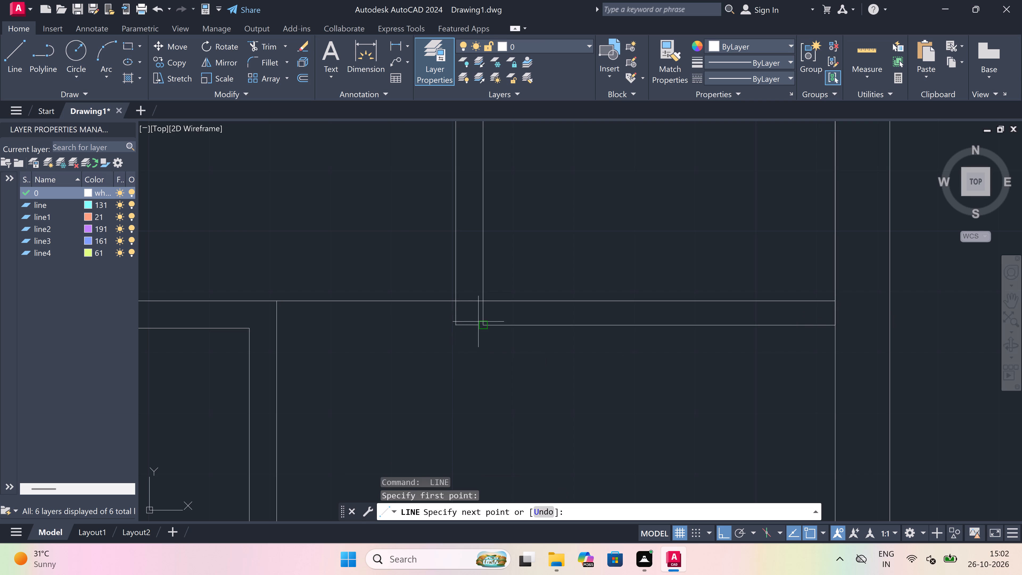
pyautogui.click(479, 322)
pyautogui.press('Escape')
# Trim the horizontal line between the long lower room and the new room, and the overlapping inner line ends at the new room's corner.
pyautogui.press('t')
pyautogui.press('r')
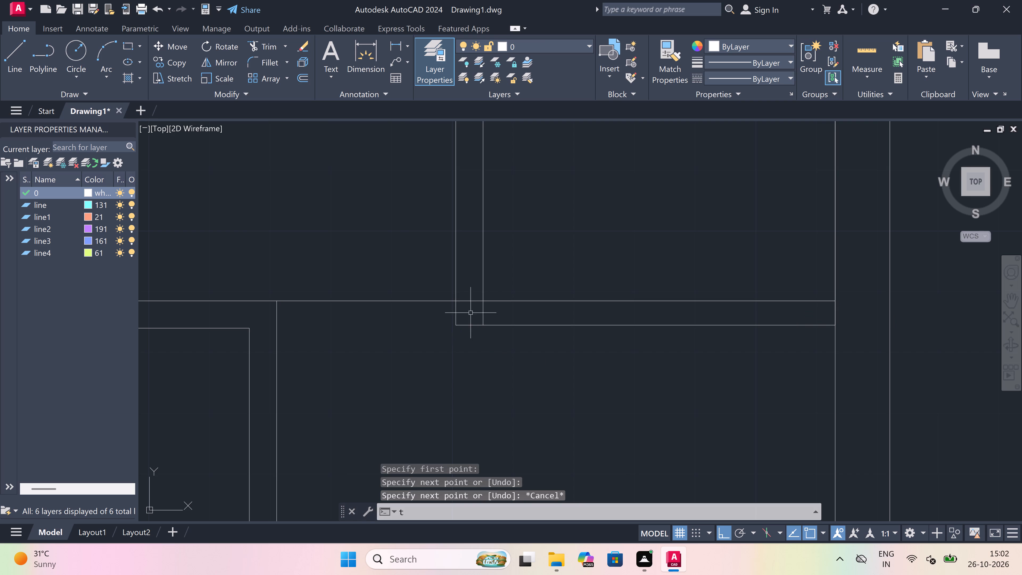
pyautogui.press('space')
pyautogui.moveTo(426, 279); pyautogui.dragTo(427, 291)
pyautogui.click(435, 367)
pyautogui.scroll(3, 475, 318)
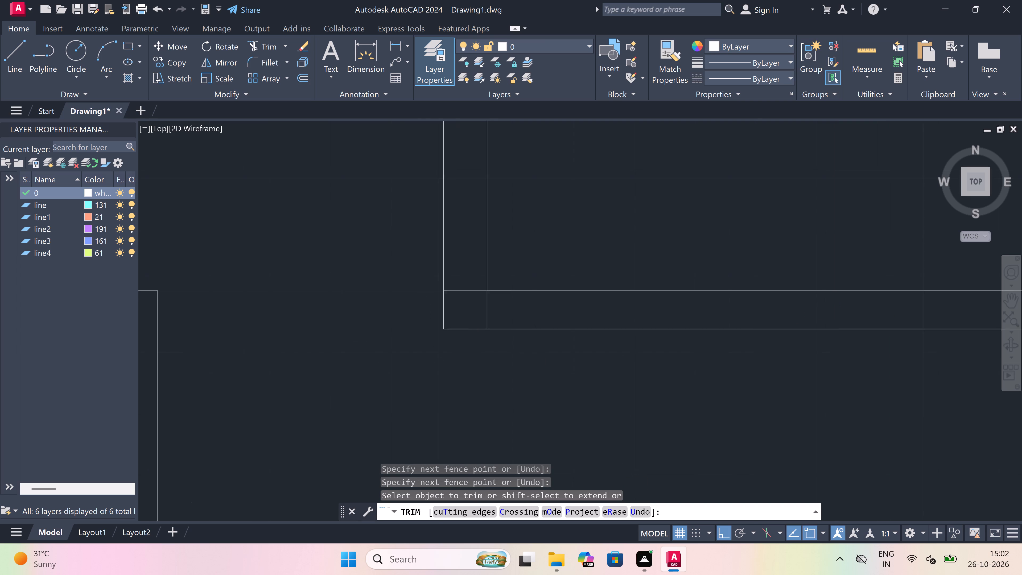
pyautogui.moveTo(463, 236); pyautogui.dragTo(463, 239)
pyautogui.click(465, 317)
pyautogui.moveTo(468, 313); pyautogui.dragTo(471, 312)
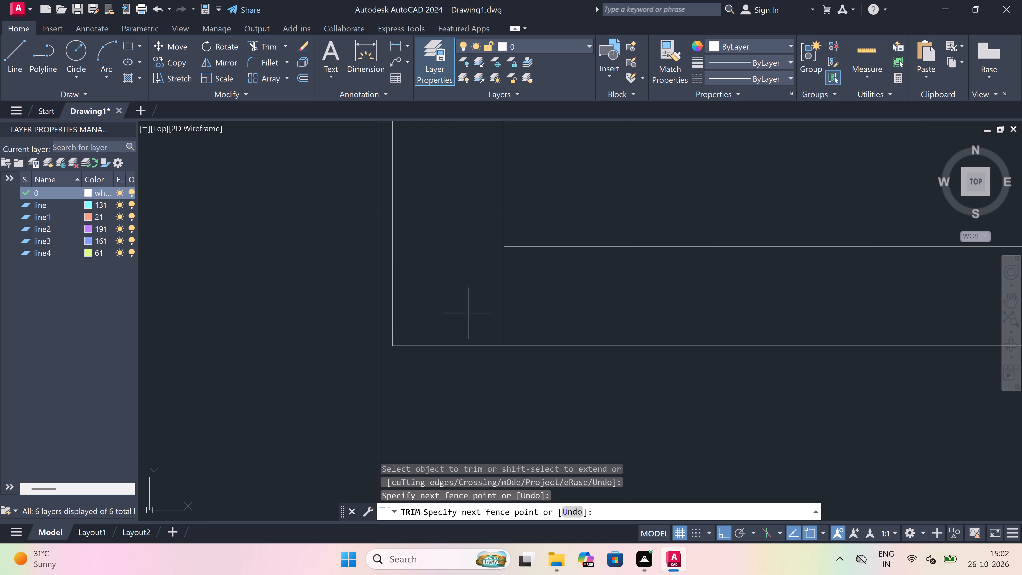
pyautogui.click(551, 299)
pyautogui.scroll(-7, 458, 302)
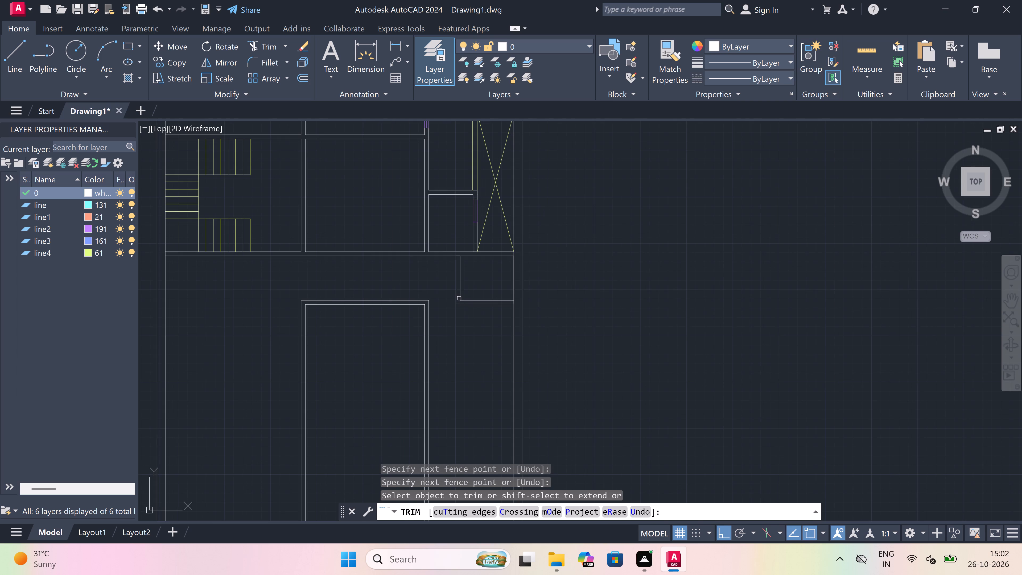
# Trim the cross wall's lower line between the two faces of the new room's left wall.
pyautogui.scroll(3, 464, 288)
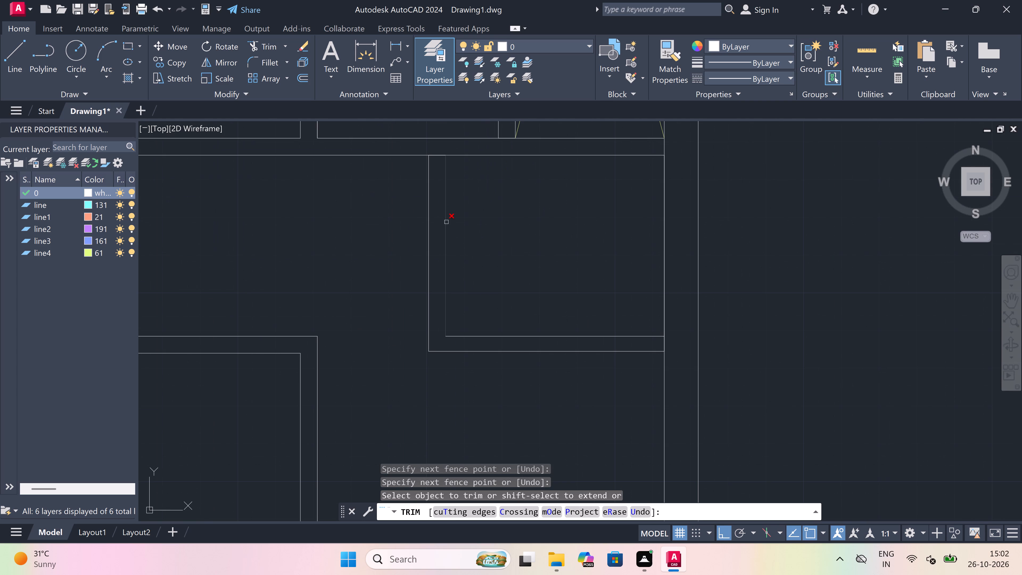
pyautogui.scroll(-4, 435, 197)
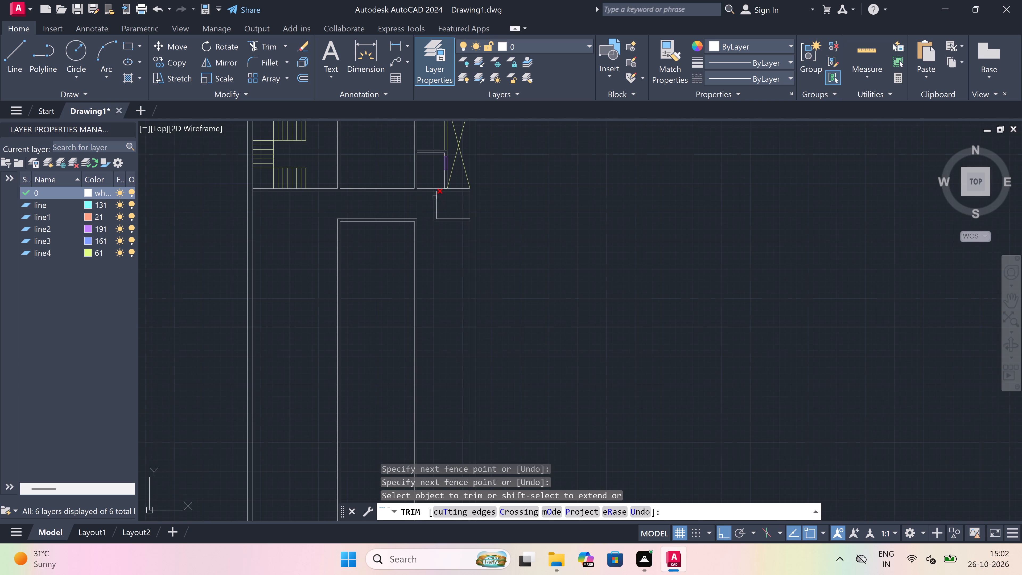
pyautogui.scroll(4, 431, 184)
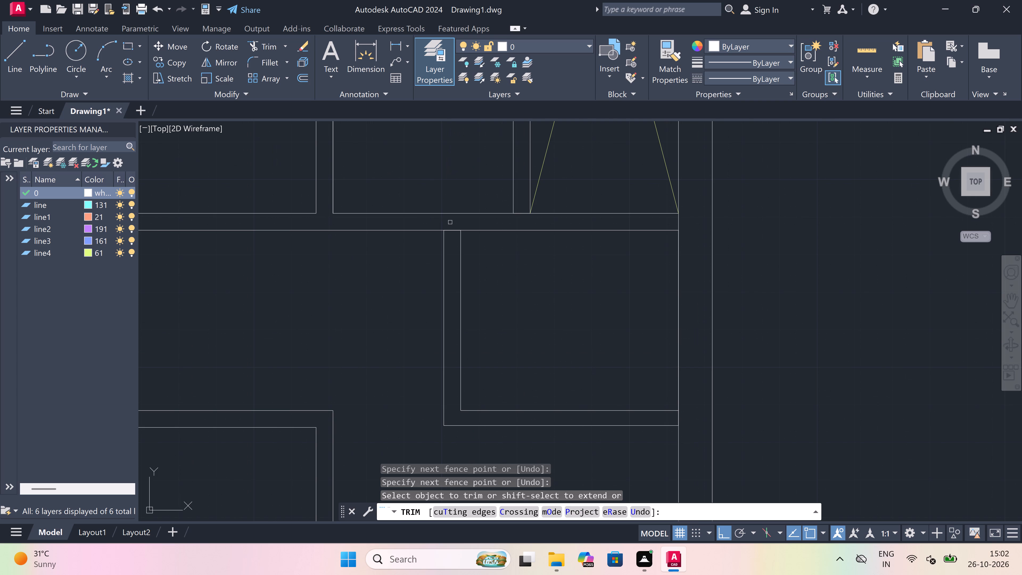
pyautogui.click(452, 223)
pyautogui.click(449, 246)
pyautogui.scroll(-2, 449, 246)
pyautogui.press('Escape')
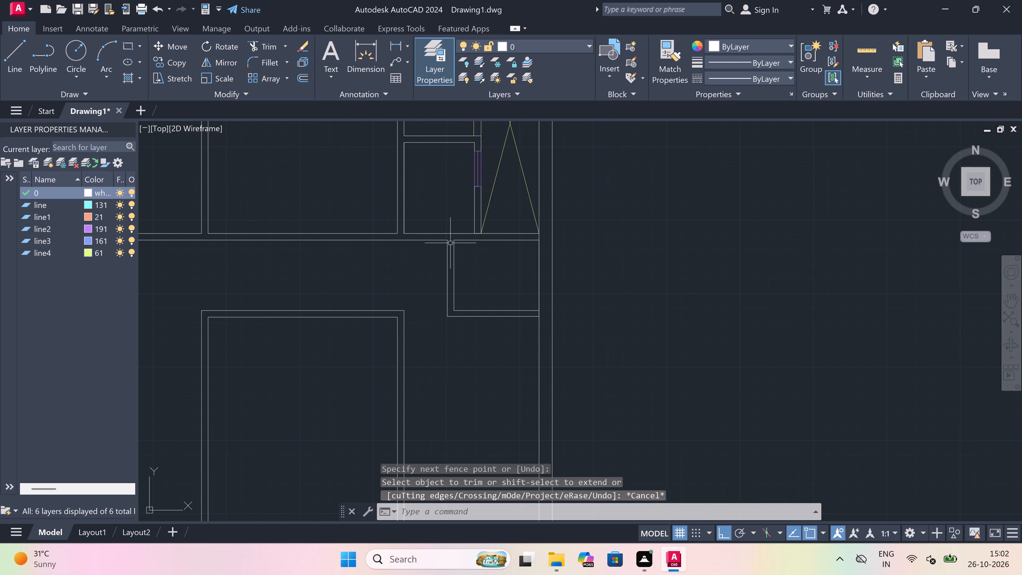
# On layer line2, draw a window's two end lines and 2' centre line in the cross wall directly below the crossed-out shaft.
pyautogui.scroll(-1, 451, 243)
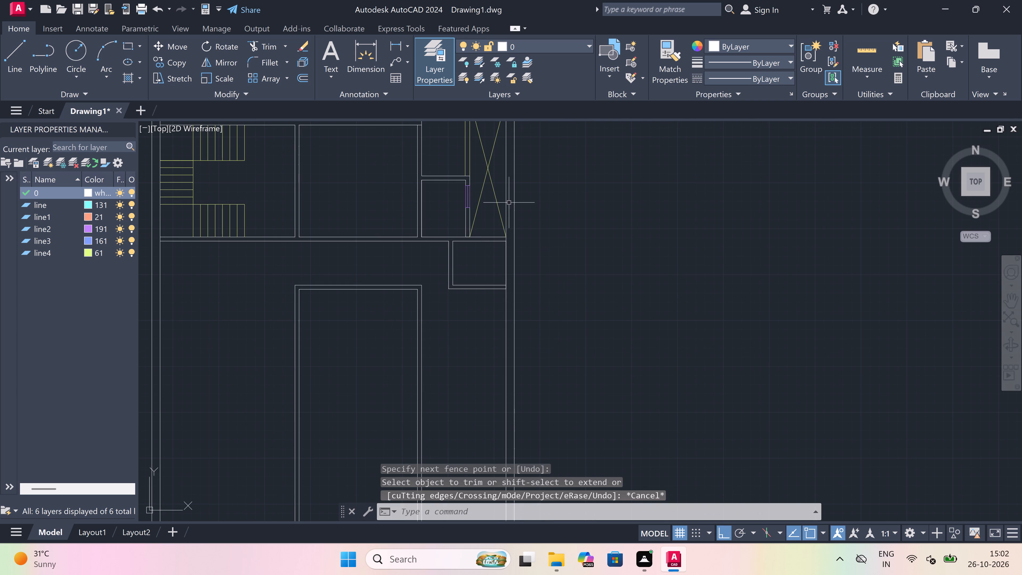
pyautogui.scroll(2, 510, 201)
pyautogui.scroll(2, 449, 301)
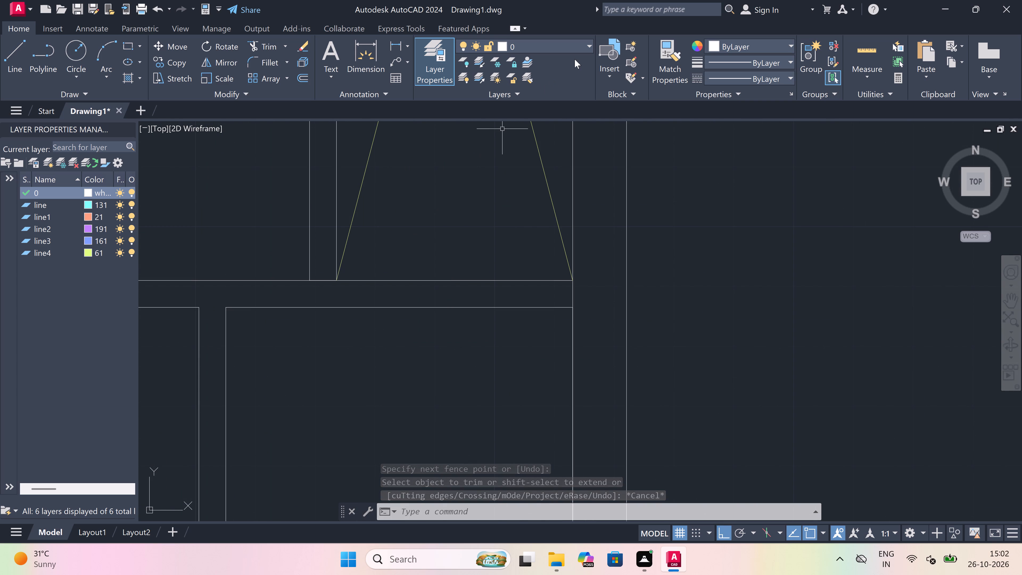
pyautogui.click(559, 42)
pyautogui.click(547, 109)
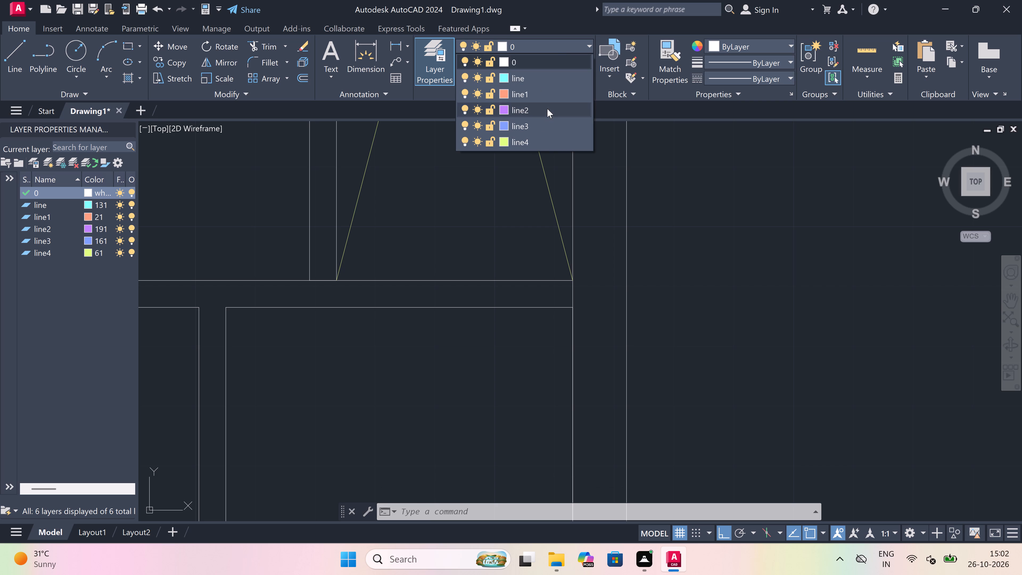
pyautogui.press('l')
pyautogui.press('space')
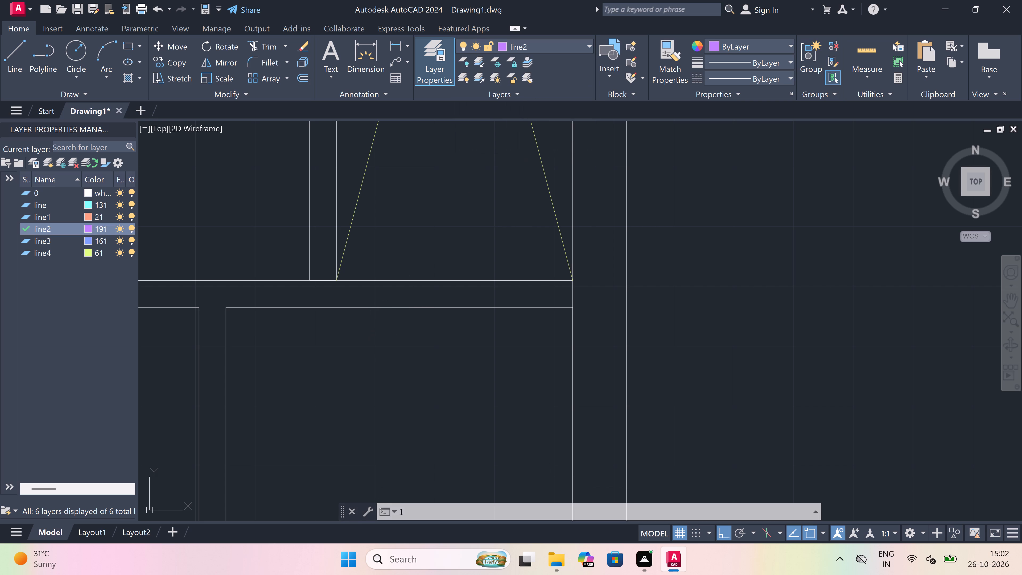
pyautogui.click(377, 281)
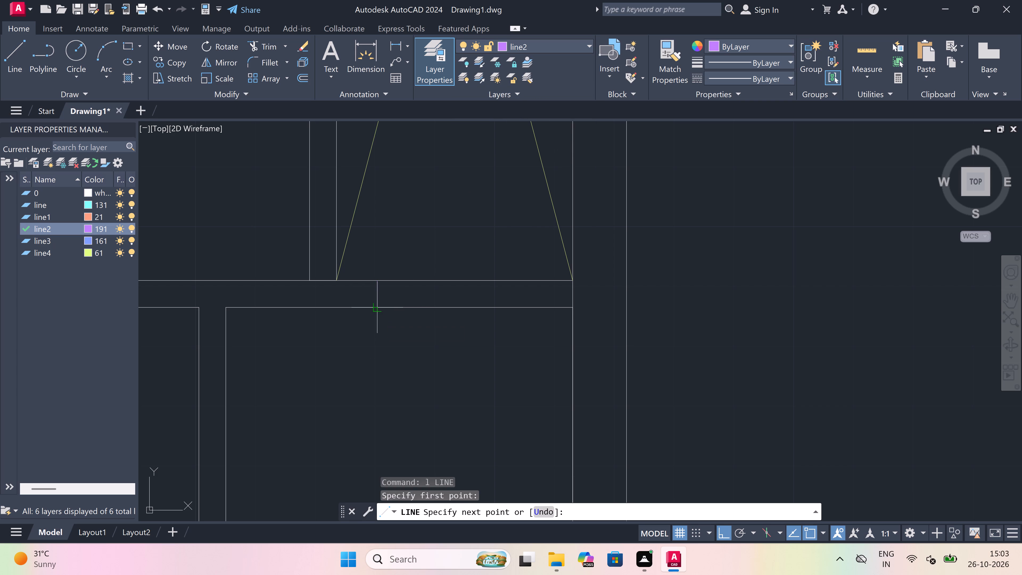
pyautogui.click(376, 303)
pyautogui.scroll(1, 375, 282)
pyautogui.moveTo(383, 300); pyautogui.dragTo(385, 300)
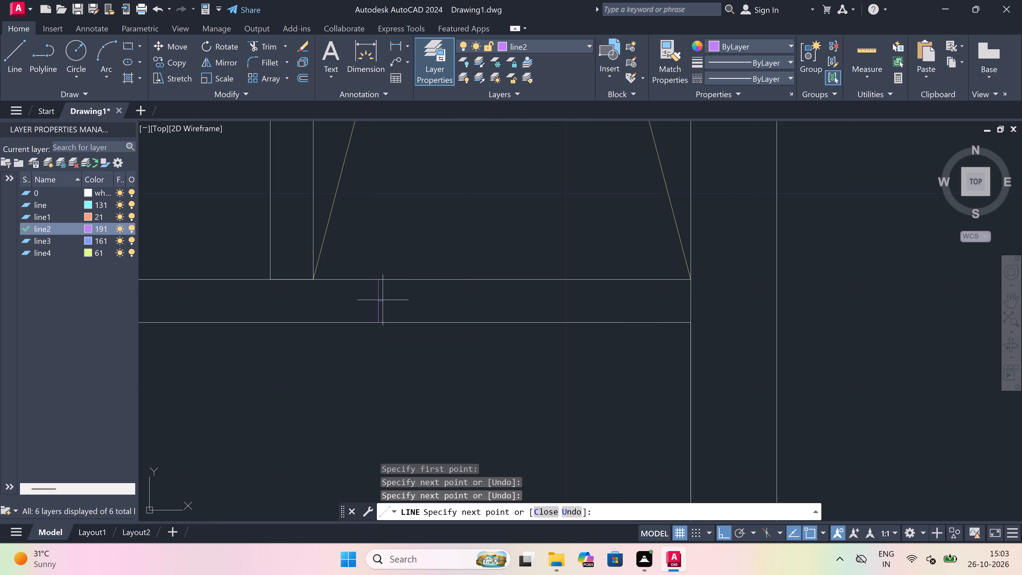
pyautogui.write("2'")
pyautogui.press('space')
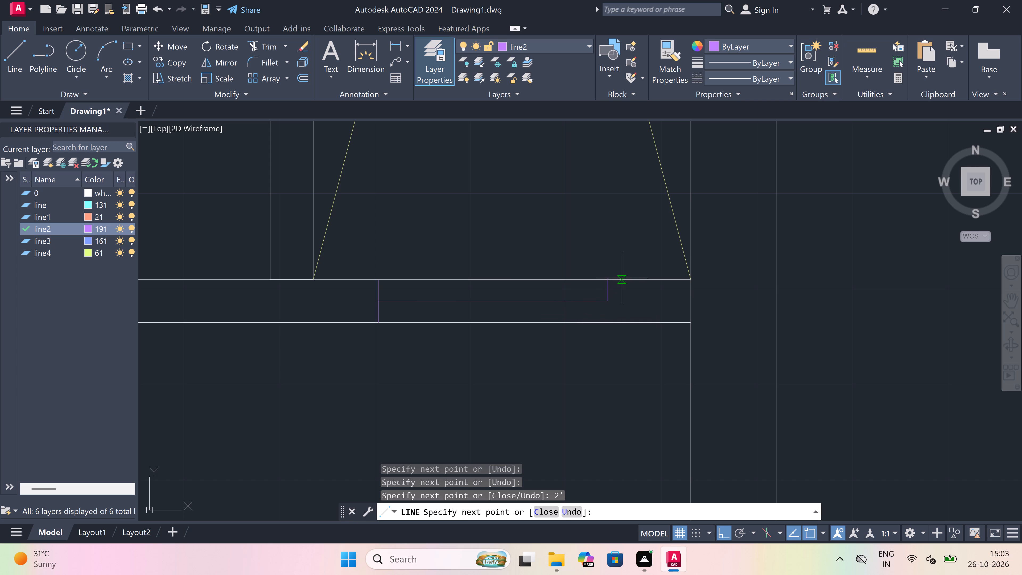
pyautogui.click(609, 282)
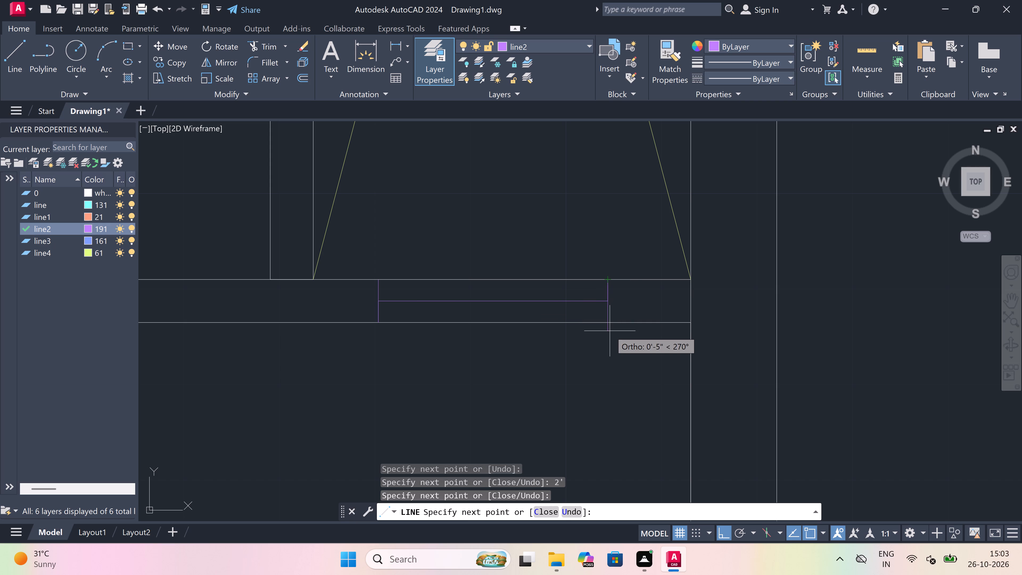
pyautogui.click(610, 322)
pyautogui.press('Escape')
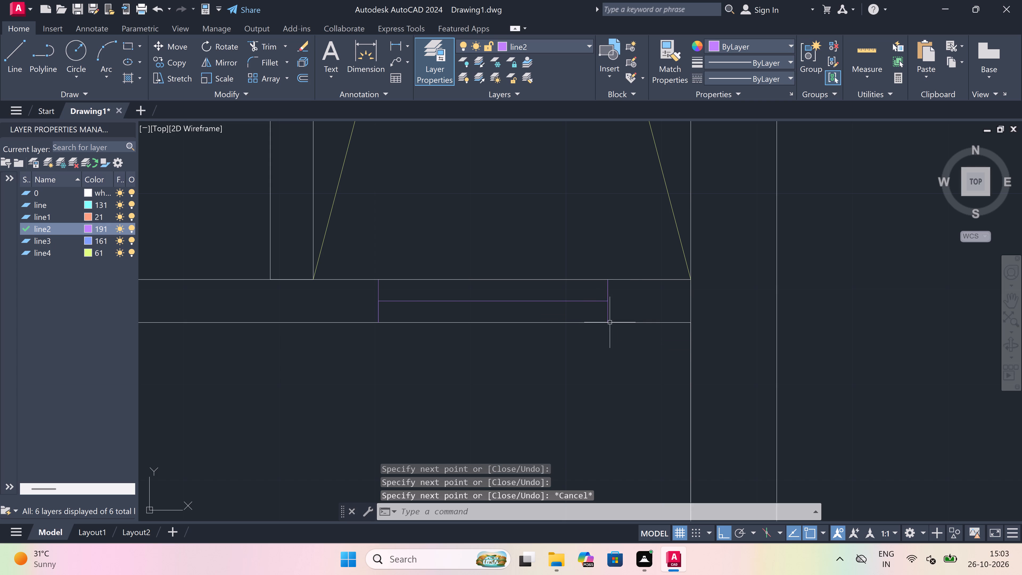
# Trim the cross wall's upper and lower lines between the two end lines of the new window.
pyautogui.press('t')
pyautogui.press('r')
pyautogui.press('space')
pyautogui.click(554, 323)
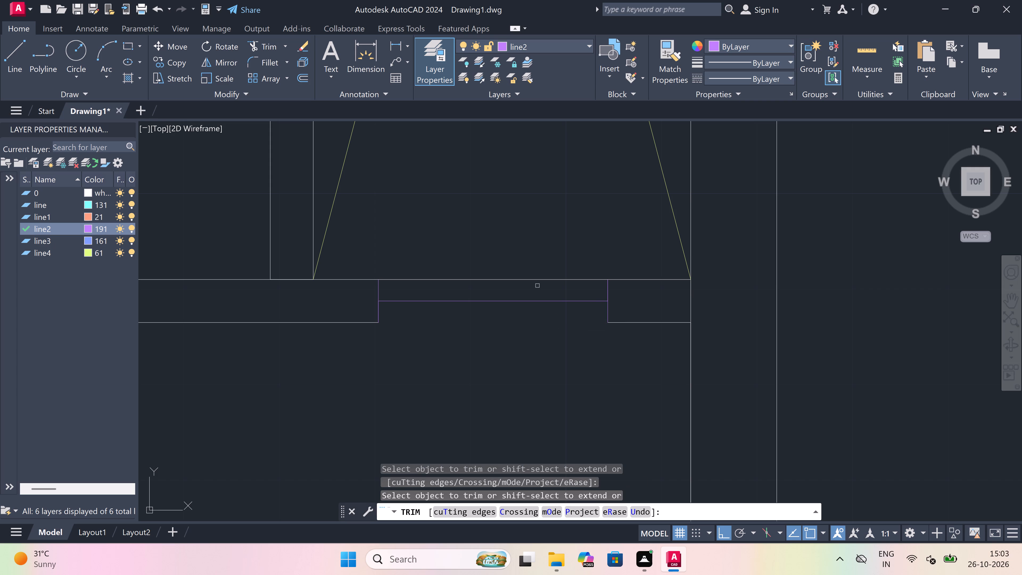
pyautogui.click(521, 278)
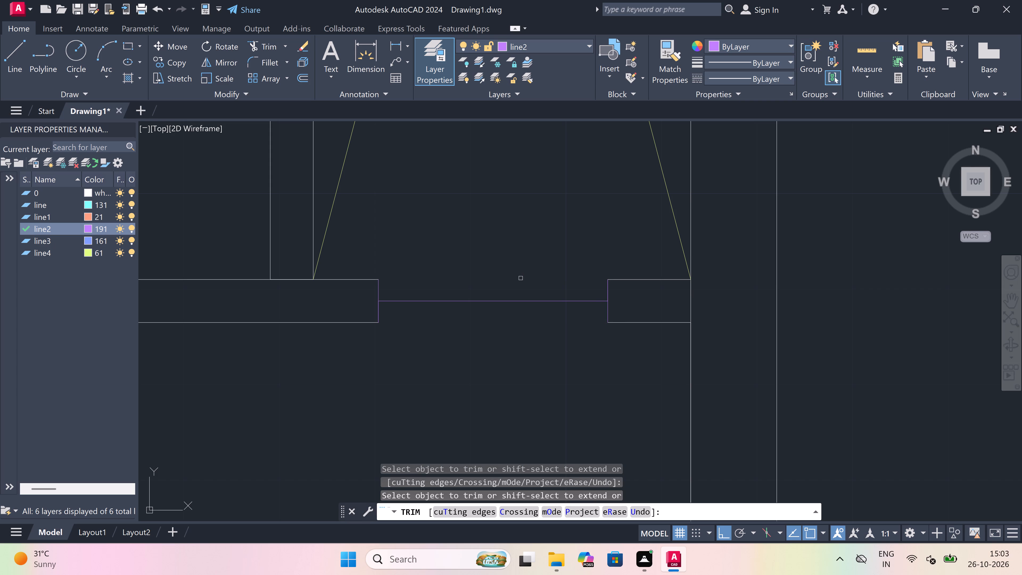
pyautogui.press('Escape')
# Draw the window's upper and lower lines between its end lines, flush with the cross wall's faces.
pyautogui.write('l')
pyautogui.press('space')
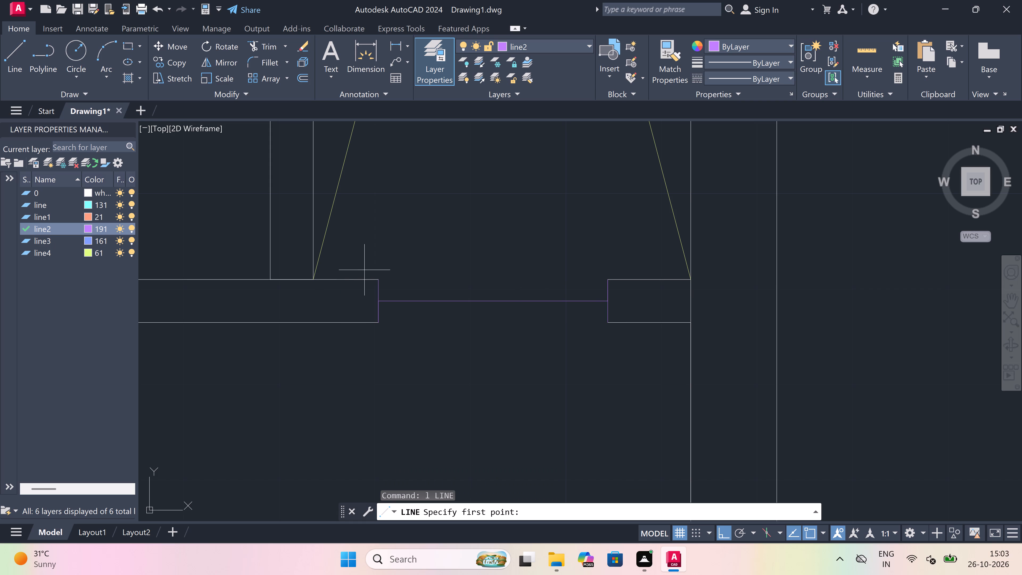
pyautogui.moveTo(375, 280); pyautogui.dragTo(388, 278)
pyautogui.click(609, 277)
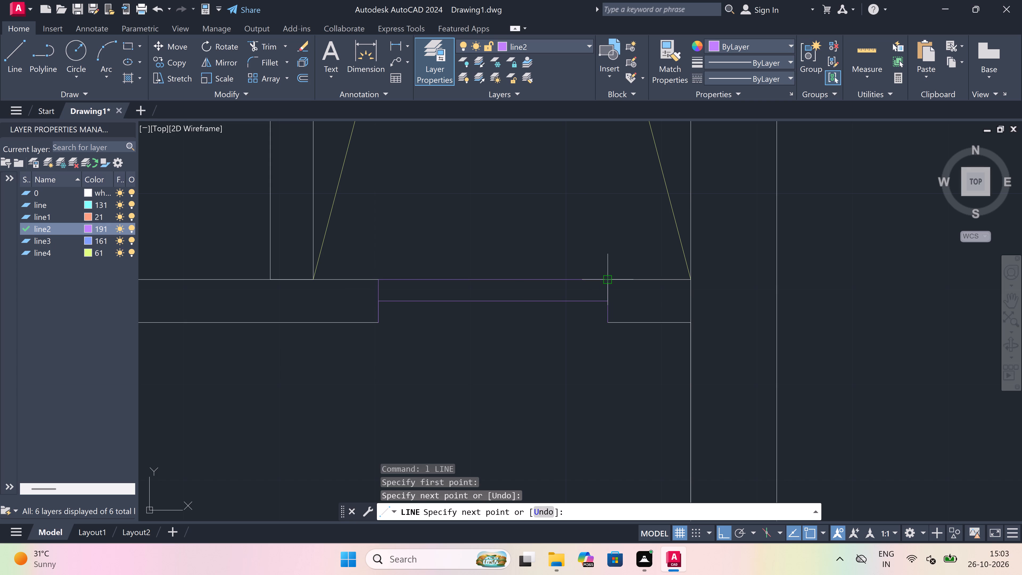
pyautogui.press('Escape')
pyautogui.press('space')
pyautogui.click(609, 326)
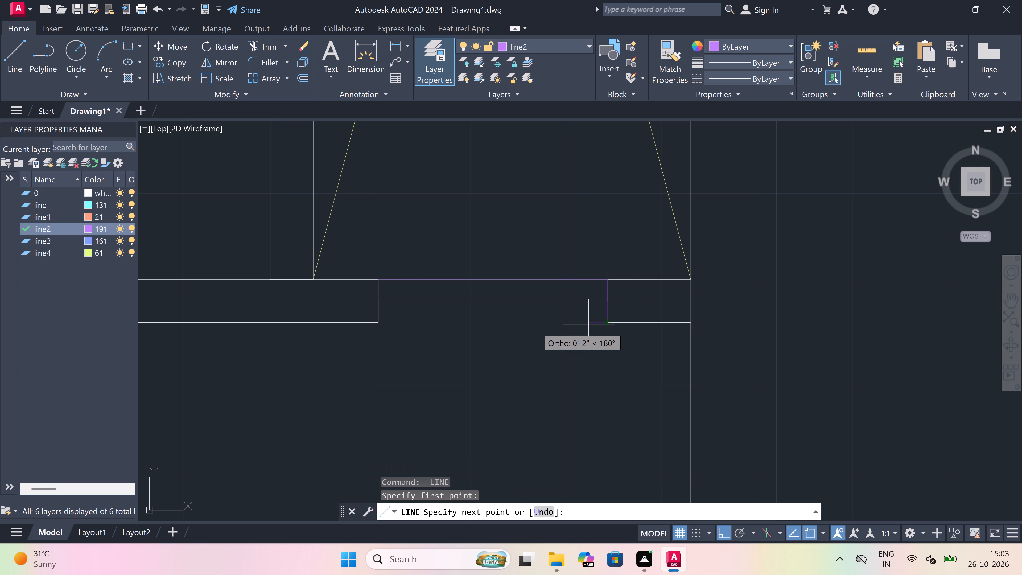
pyautogui.click(377, 323)
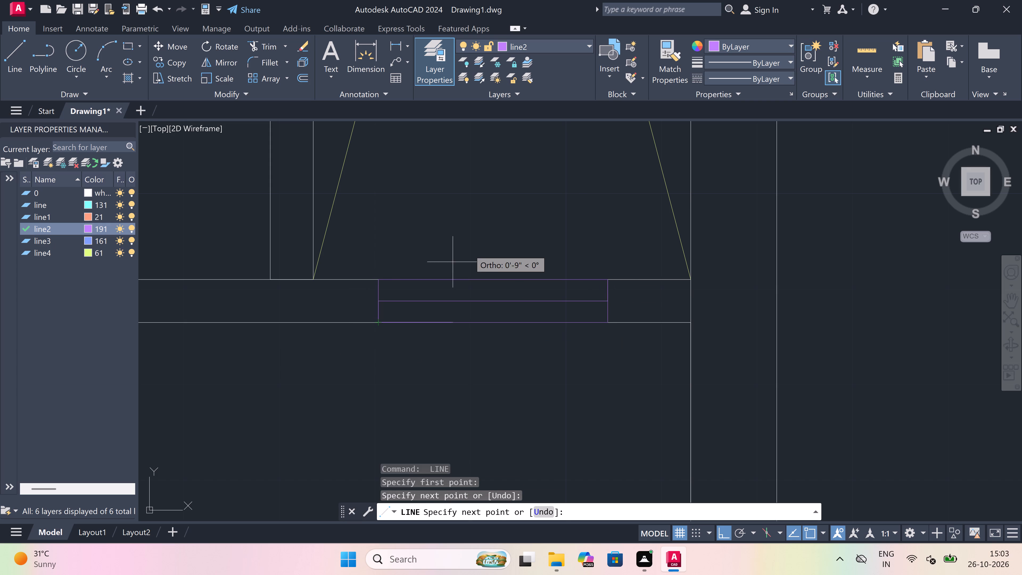
pyautogui.press('Escape')
# Offset the bottom line of the small room below the shaft 12'8" downward.
pyautogui.scroll(-5, 475, 243)
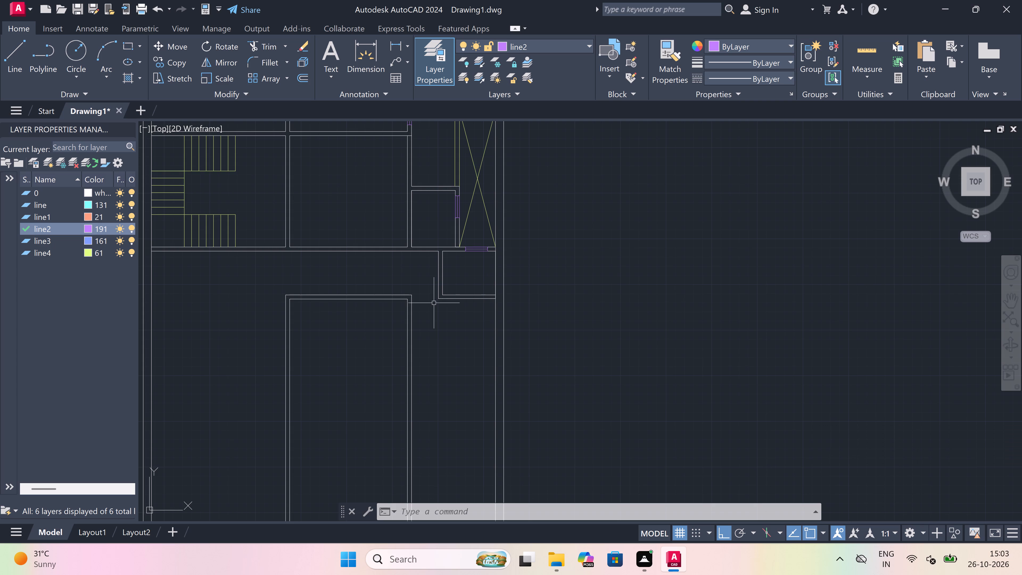
pyautogui.scroll(2, 428, 316)
pyautogui.press('o')
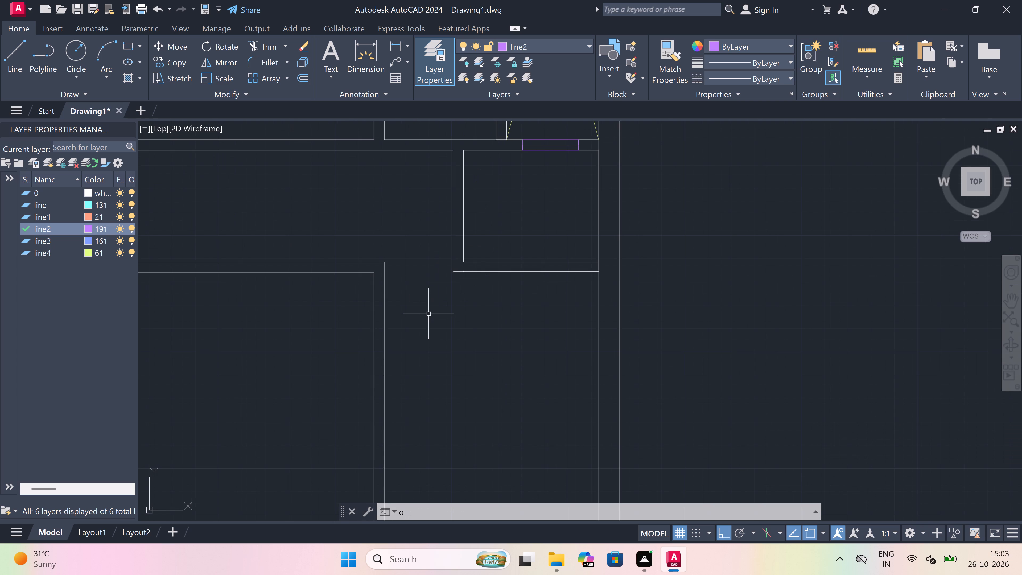
pyautogui.press('space')
pyautogui.click(482, 271)
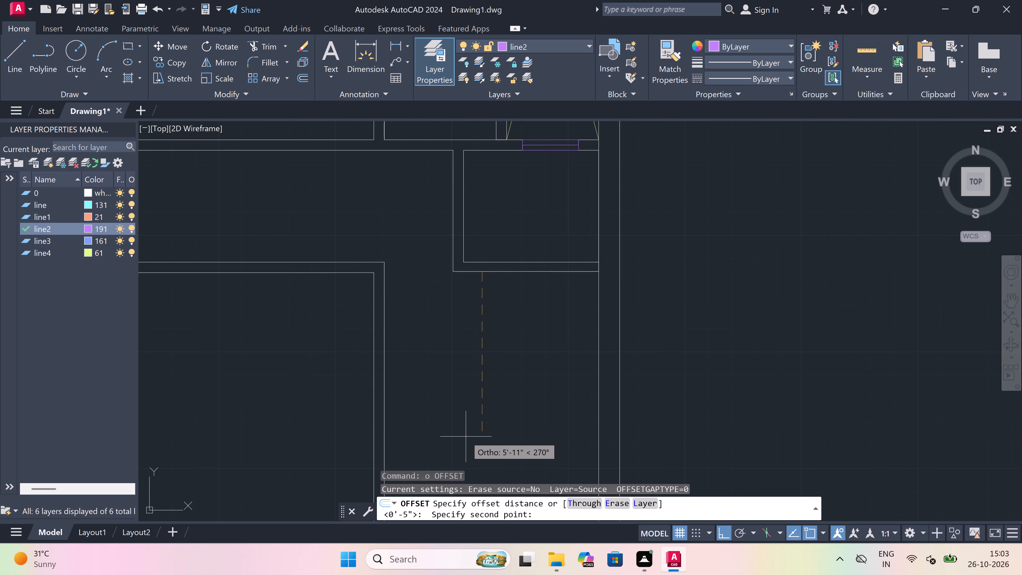
pyautogui.write("12'")
pyautogui.write('8"')
pyautogui.press('space')
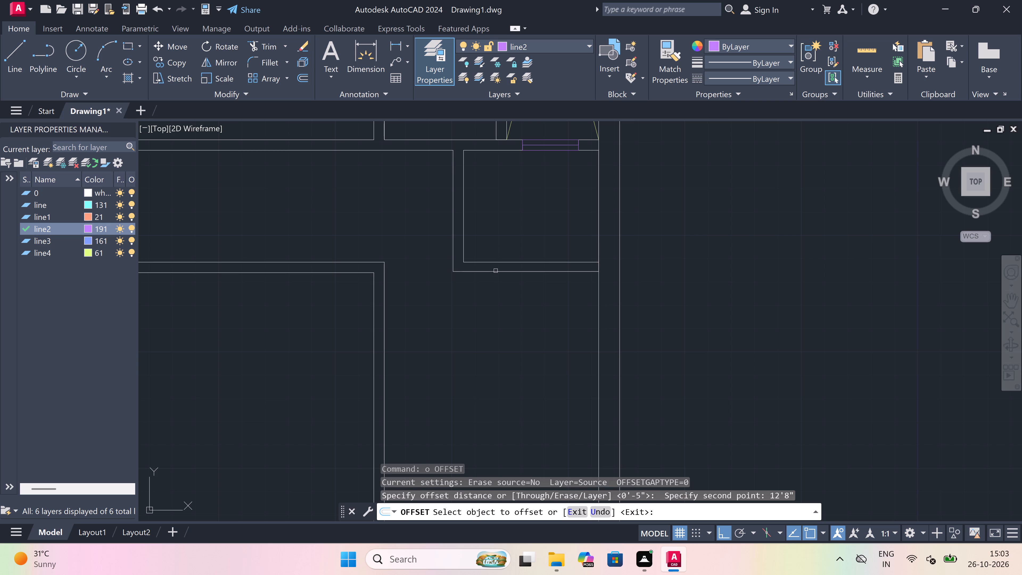
pyautogui.moveTo(496, 271); pyautogui.dragTo(488, 337)
pyautogui.click(465, 445)
pyautogui.scroll(-2, 454, 343)
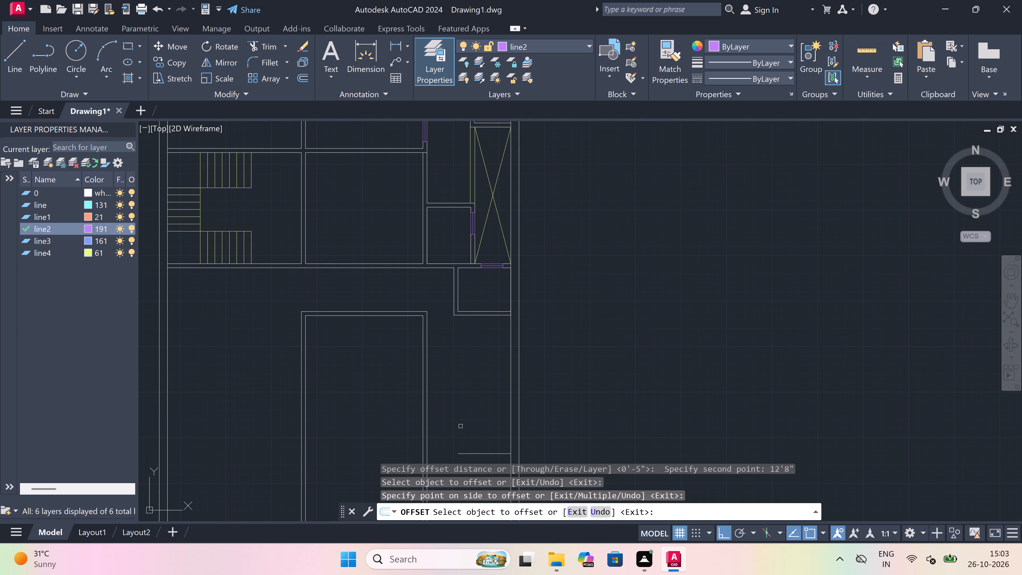
pyautogui.scroll(-3, 487, 350)
pyautogui.scroll(3, 485, 382)
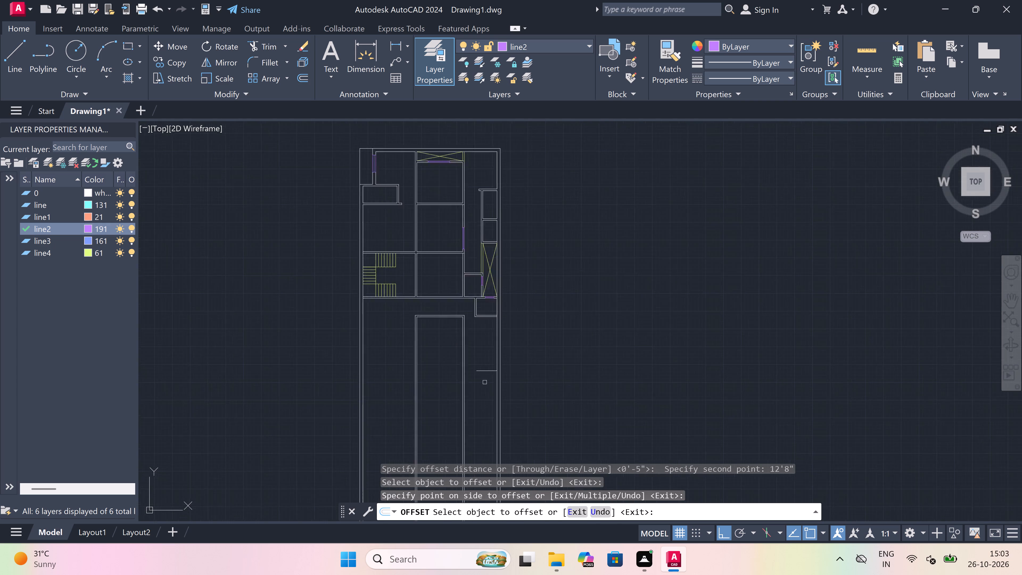
pyautogui.scroll(2, 482, 334)
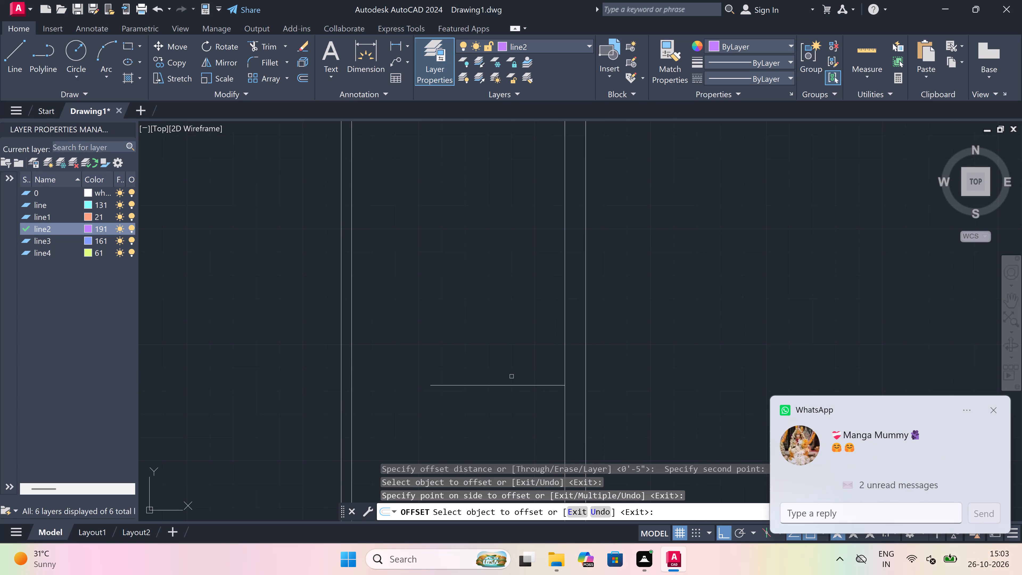
pyautogui.press('Escape')
# Offset the new horizontal line 9" downward to form the bottom wall.
pyautogui.press('space')
pyautogui.click(505, 384)
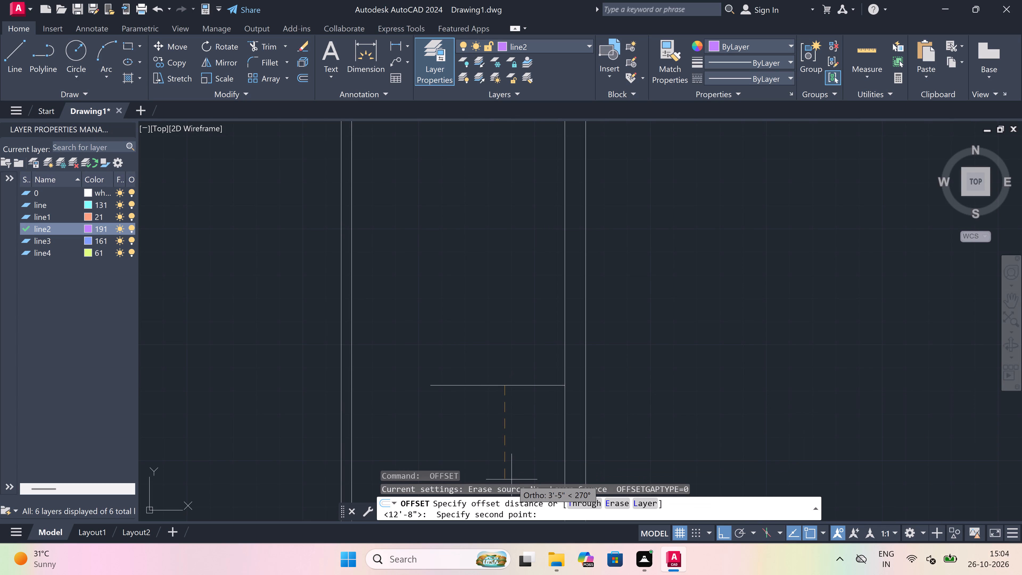
pyautogui.write('9"')
pyautogui.press('space')
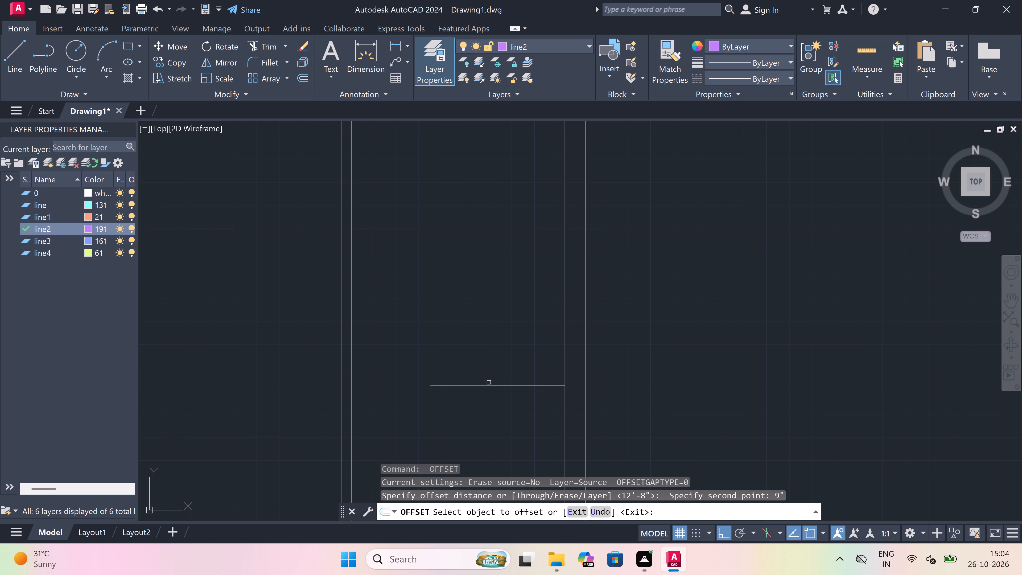
pyautogui.moveTo(488, 386); pyautogui.dragTo(487, 392)
pyautogui.click(480, 415)
pyautogui.press('Escape')
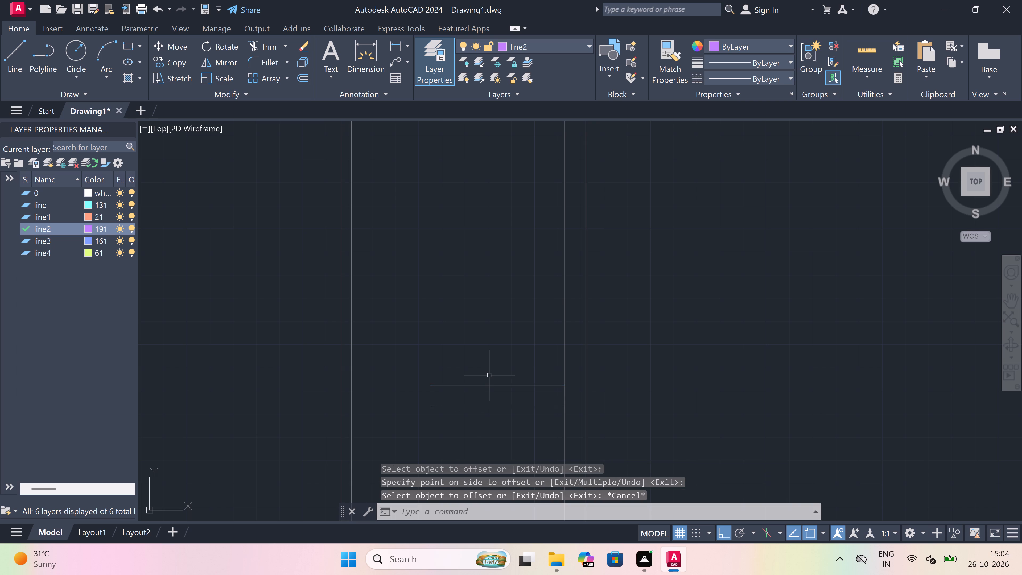
# Extend the bottom wall's lower line to the outer face of the right outer wall.
pyautogui.write('ex')
pyautogui.press('space')
pyautogui.click(516, 412)
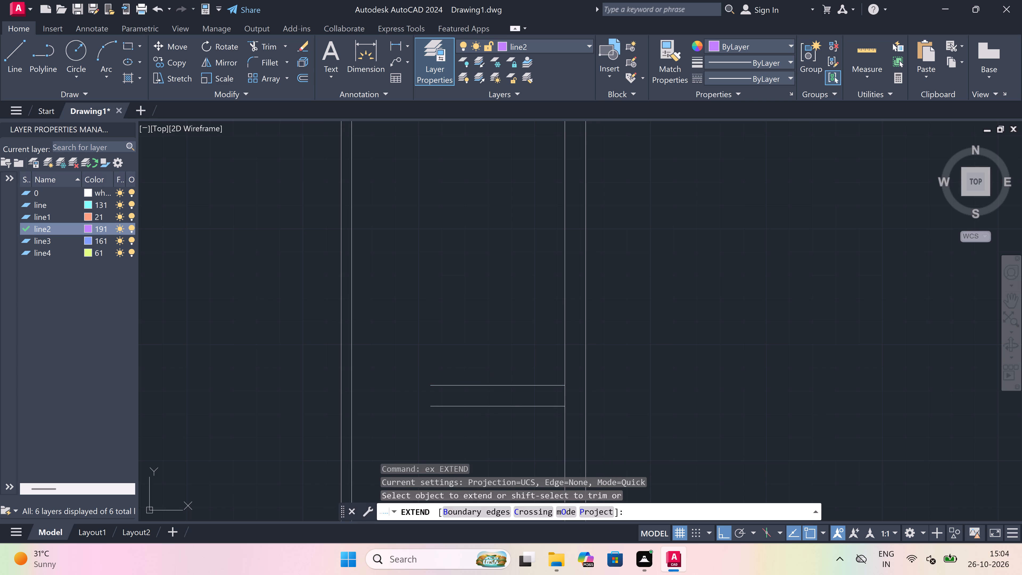
pyautogui.click(537, 402)
# Extend both bottom wall lines left across the long lower room to the left outer wall's outer face.
pyautogui.scroll(-2, 494, 316)
pyautogui.moveTo(494, 315); pyautogui.dragTo(494, 327)
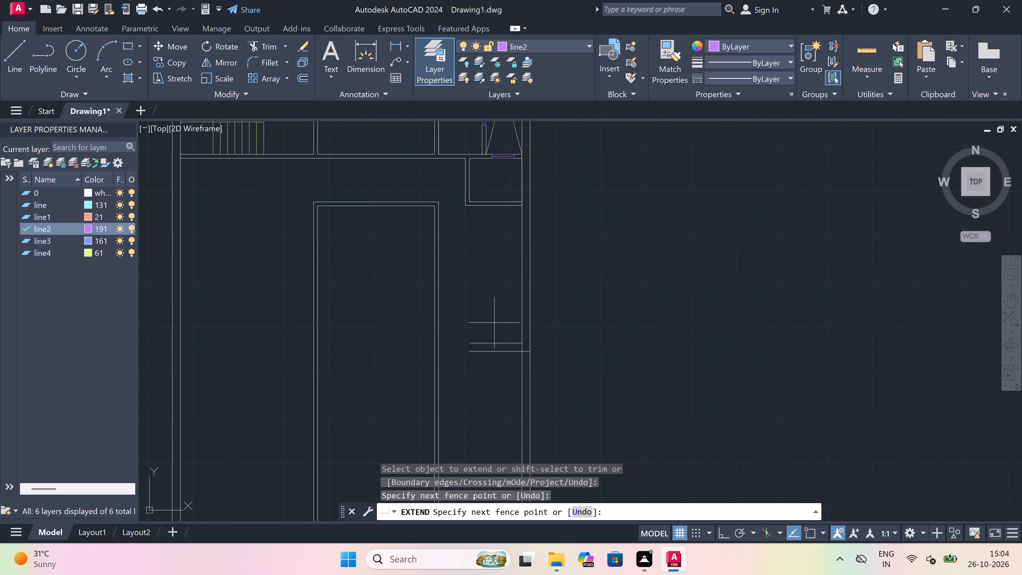
pyautogui.moveTo(494, 424); pyautogui.dragTo(494, 416)
pyautogui.moveTo(491, 325); pyautogui.dragTo(491, 332)
pyautogui.moveTo(491, 405); pyautogui.dragTo(491, 402)
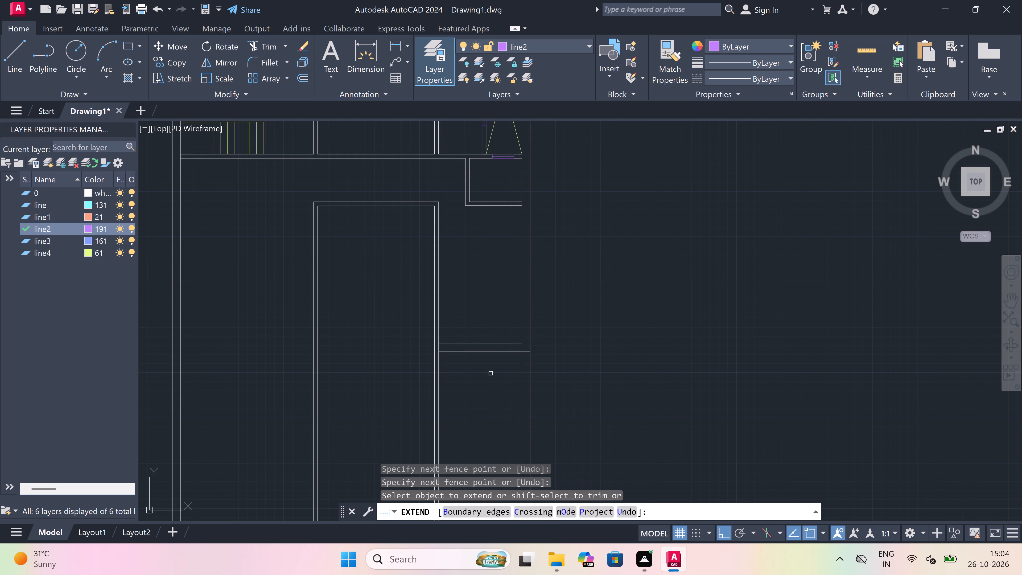
pyautogui.moveTo(480, 301); pyautogui.dragTo(480, 315)
pyautogui.moveTo(472, 421); pyautogui.dragTo(471, 404)
pyautogui.click(466, 312)
pyautogui.scroll(-2, 466, 312)
pyautogui.moveTo(466, 312); pyautogui.dragTo(466, 316)
pyautogui.moveTo(465, 402); pyautogui.dragTo(466, 399)
pyautogui.moveTo(442, 304); pyautogui.dragTo(442, 307)
pyautogui.moveTo(430, 386); pyautogui.dragTo(430, 379)
pyautogui.moveTo(420, 305); pyautogui.dragTo(420, 310)
pyautogui.moveTo(418, 417); pyautogui.dragTo(418, 407)
pyautogui.moveTo(368, 317); pyautogui.dragTo(368, 321)
pyautogui.click(363, 379)
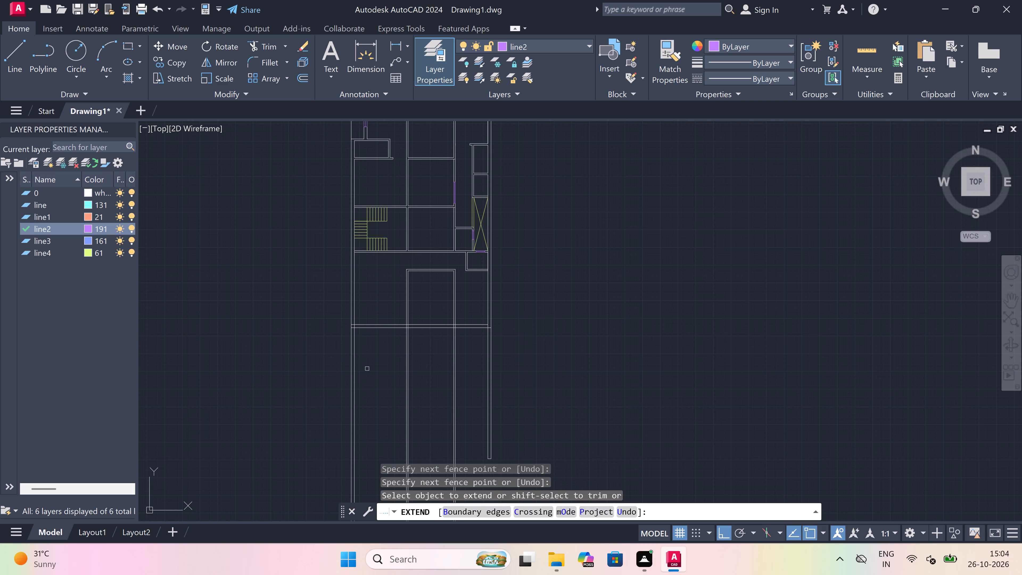
pyautogui.press('Escape')
# Trim all vertical wall lines that run below the new bottom wall, using one fence across the plan.
pyautogui.write('tr')
pyautogui.press('space')
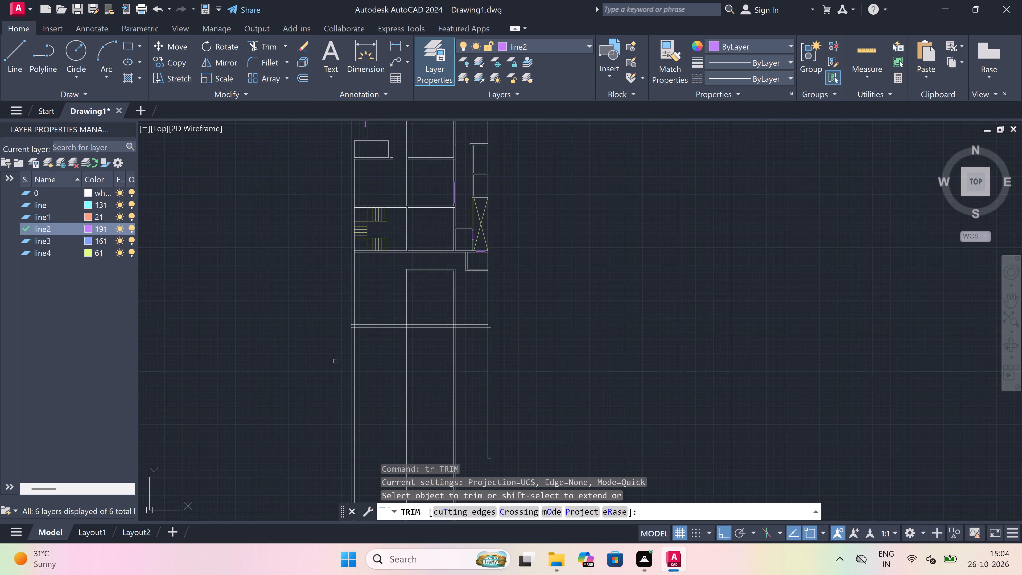
pyautogui.moveTo(334, 360); pyautogui.dragTo(366, 360)
pyautogui.click(566, 358)
# Trim the wall-line stubs inside the bottom wall, from the left outer corner across the partitions to the right outer corner.
pyautogui.scroll(2, 386, 316)
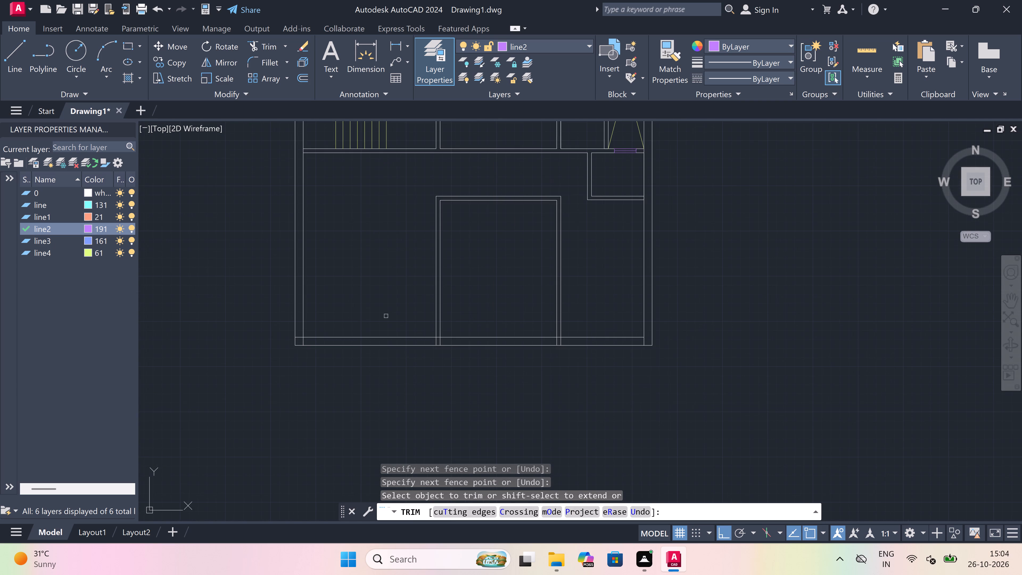
pyautogui.scroll(4, 299, 345)
pyautogui.click(299, 329)
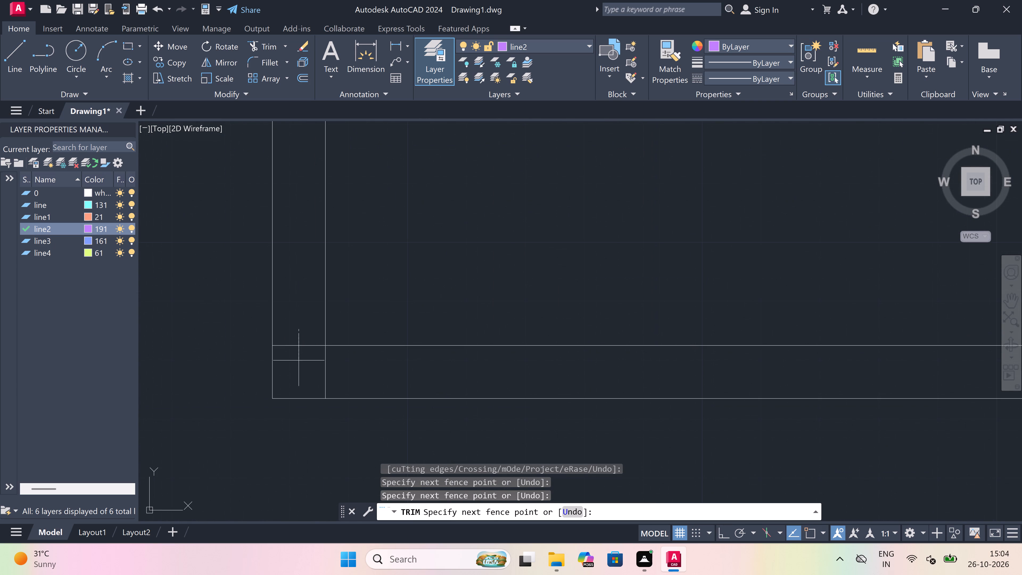
pyautogui.click(299, 376)
pyautogui.moveTo(299, 367); pyautogui.dragTo(315, 368)
pyautogui.scroll(-5, 630, 370)
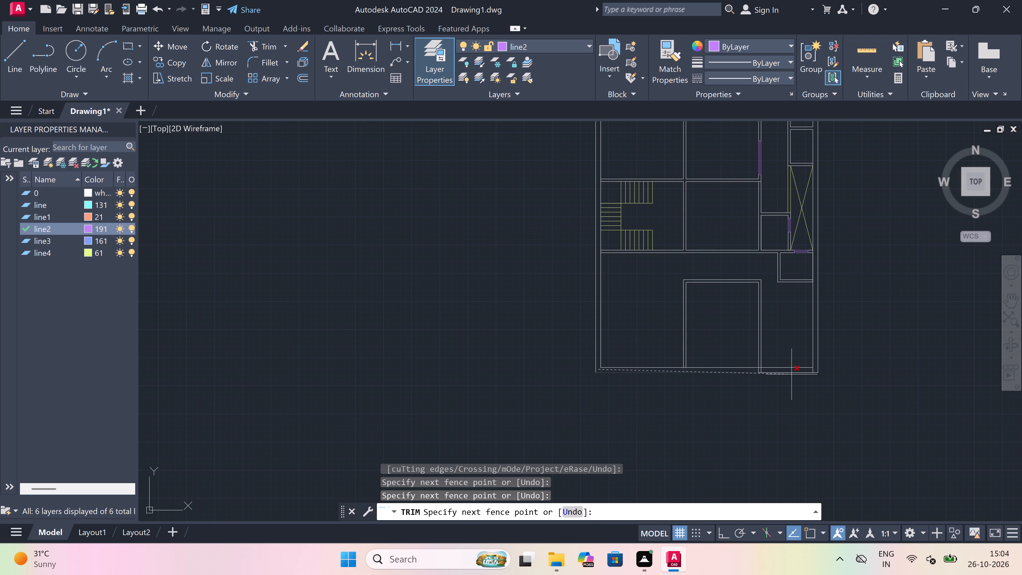
pyautogui.scroll(3, 815, 371)
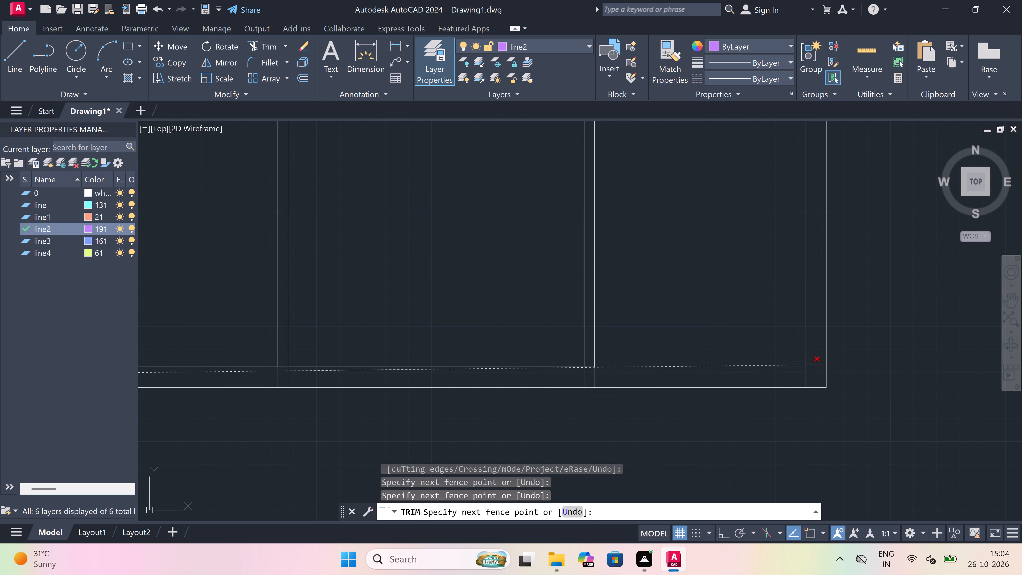
pyautogui.scroll(1, 817, 378)
pyautogui.click(817, 376)
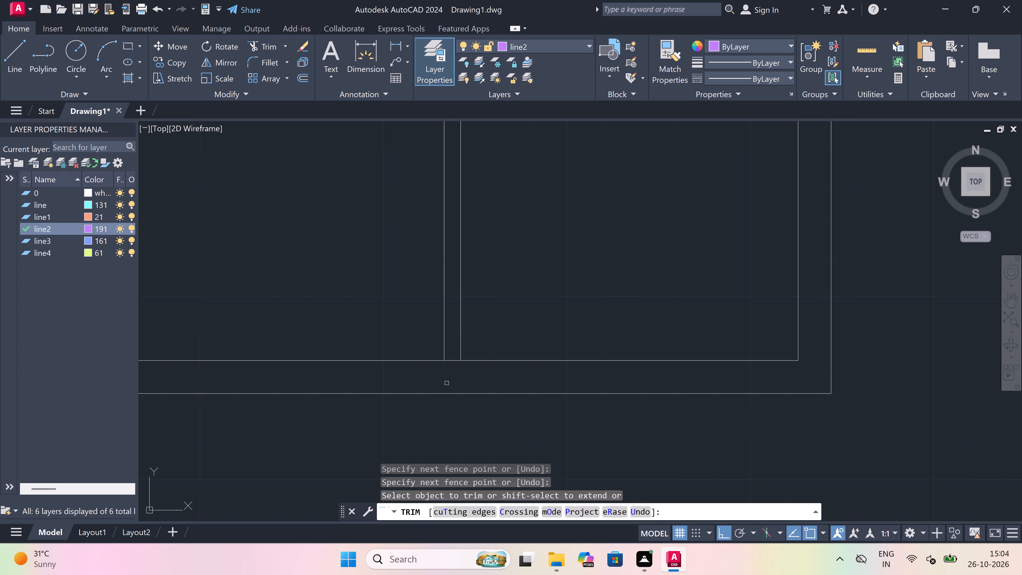
# Trim the bottom wall's upper line between the two lines of the lower middle room's right partition.
pyautogui.scroll(1, 447, 383)
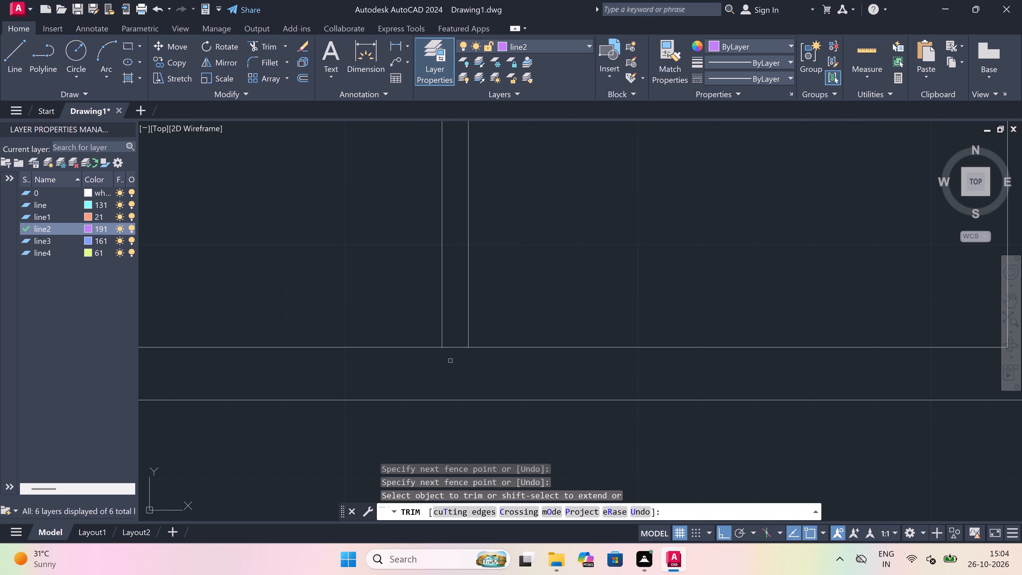
pyautogui.click(450, 361)
pyautogui.click(453, 342)
pyautogui.scroll(-4, 453, 363)
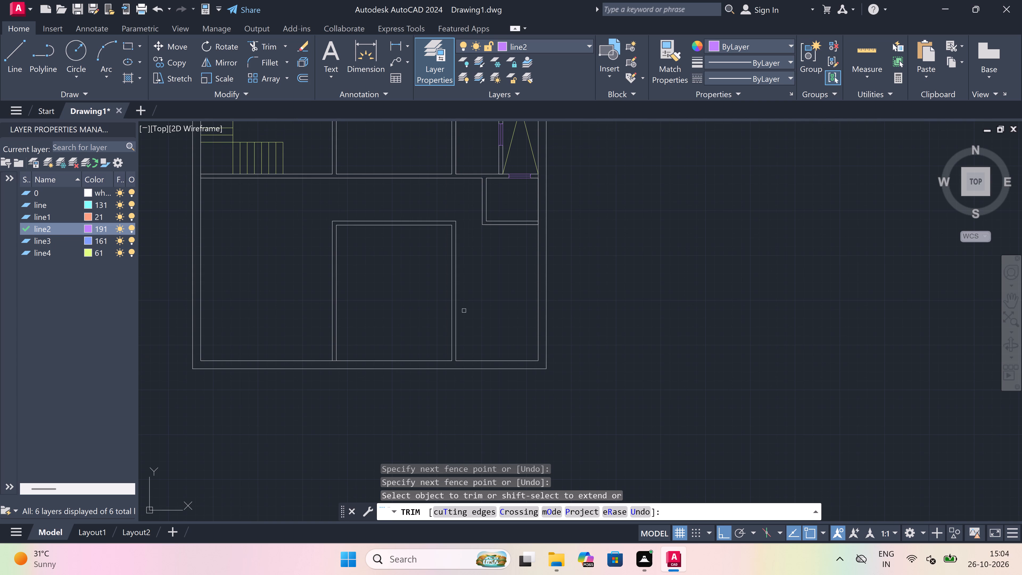
pyautogui.press('Escape')
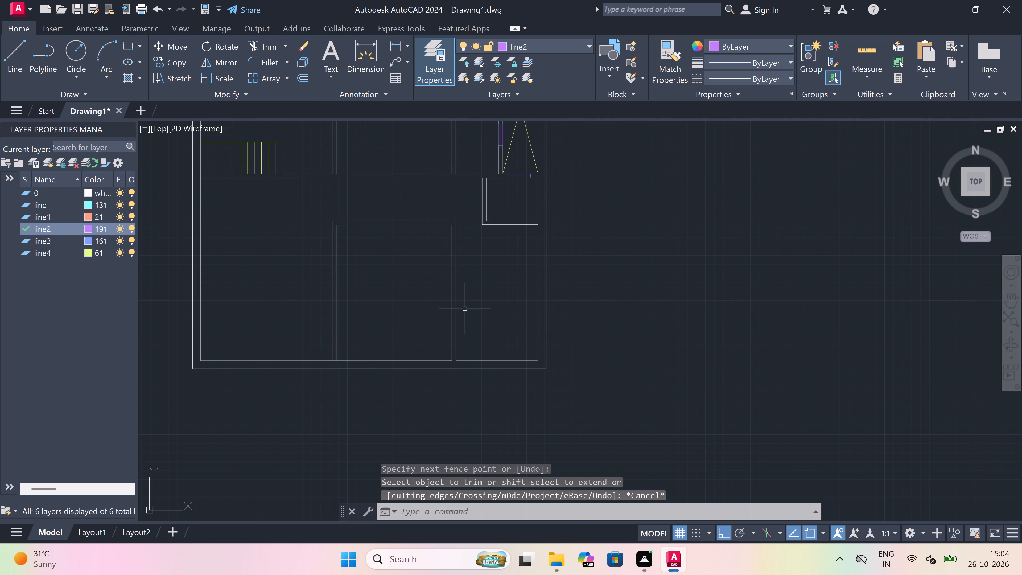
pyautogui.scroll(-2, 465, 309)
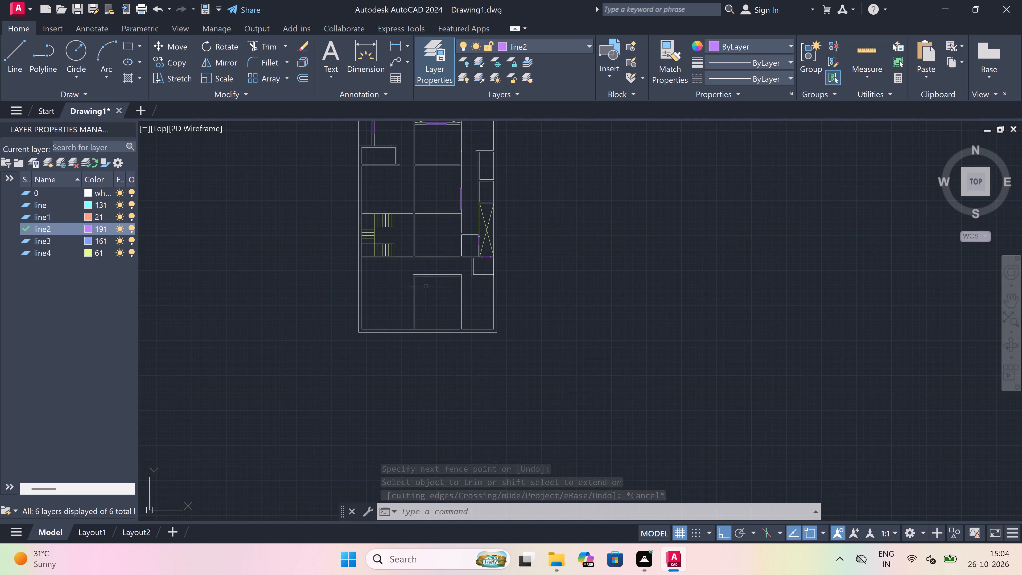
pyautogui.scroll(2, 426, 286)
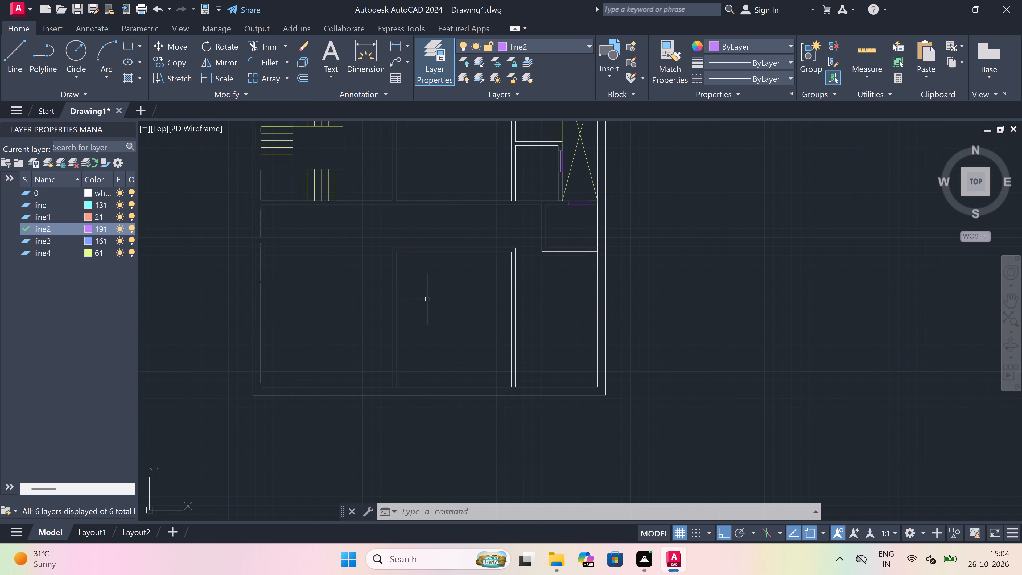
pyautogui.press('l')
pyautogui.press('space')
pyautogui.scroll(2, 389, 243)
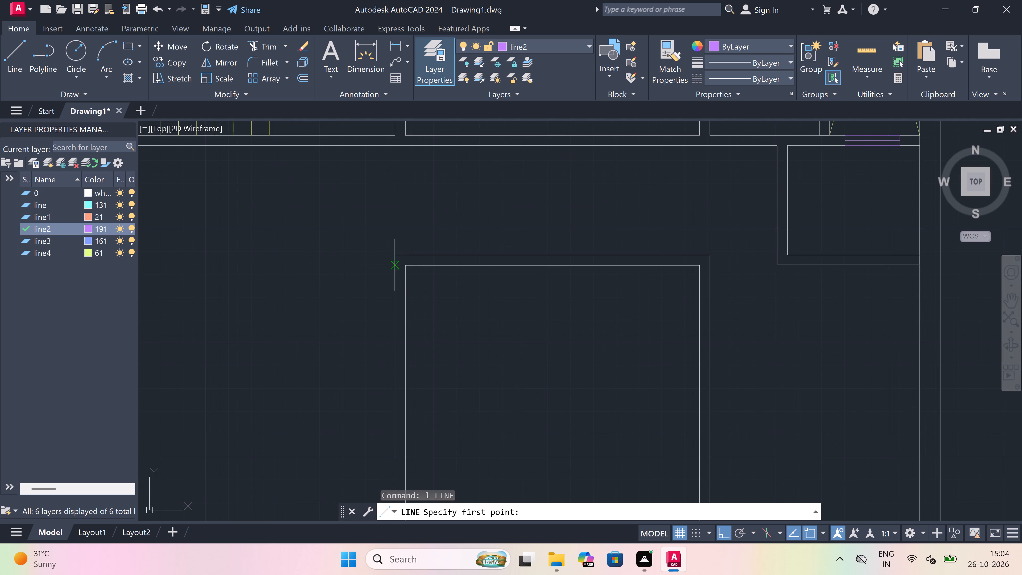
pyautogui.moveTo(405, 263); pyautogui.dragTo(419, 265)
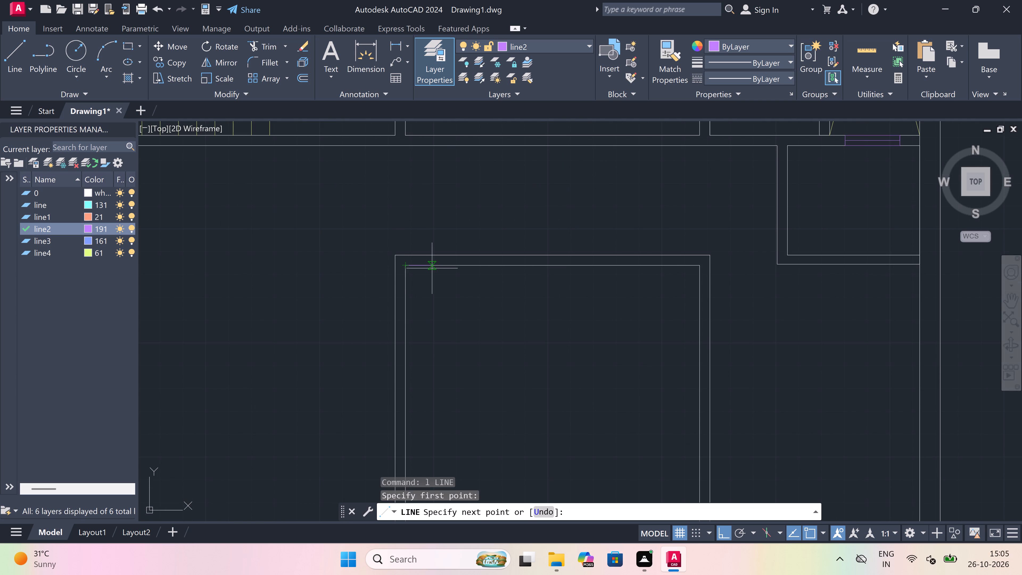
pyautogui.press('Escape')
# On layer 0, draw a line 8'6" right from the lower middle room's inner upper-left corner, then down to the bottom wall.
pyautogui.click(562, 44)
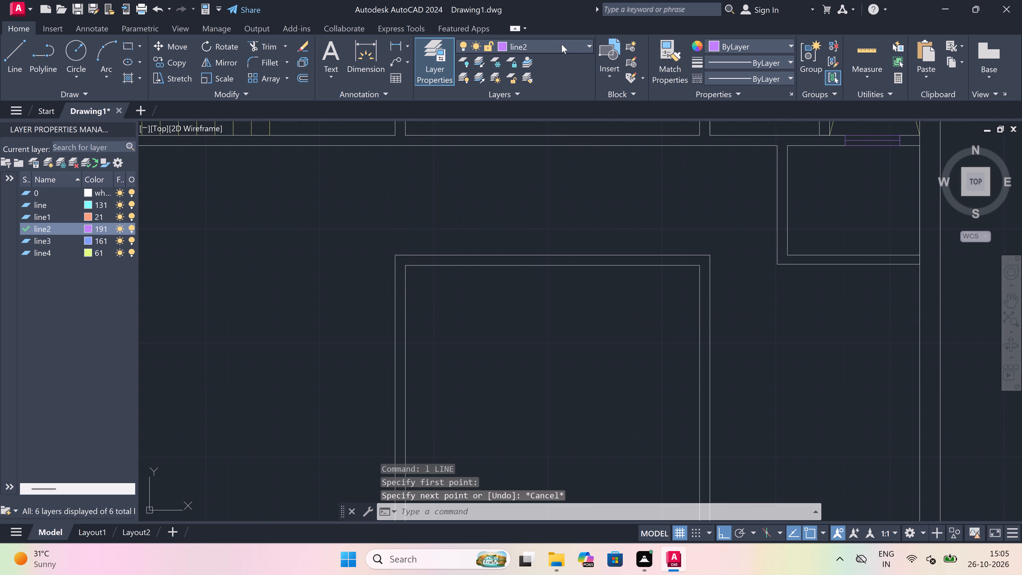
pyautogui.moveTo(549, 61); pyautogui.dragTo(548, 64)
pyautogui.press('space')
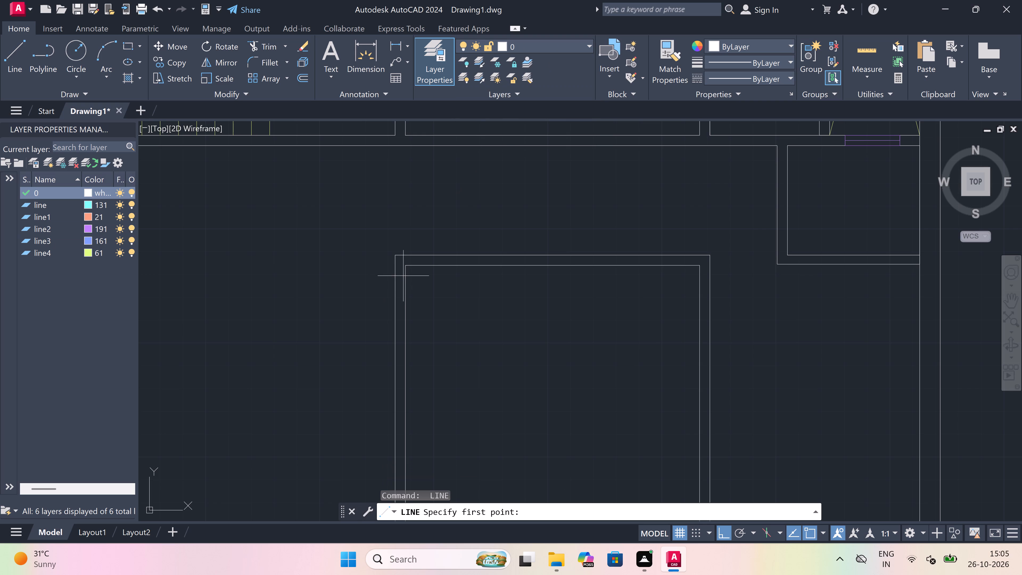
pyautogui.moveTo(407, 265); pyautogui.dragTo(451, 264)
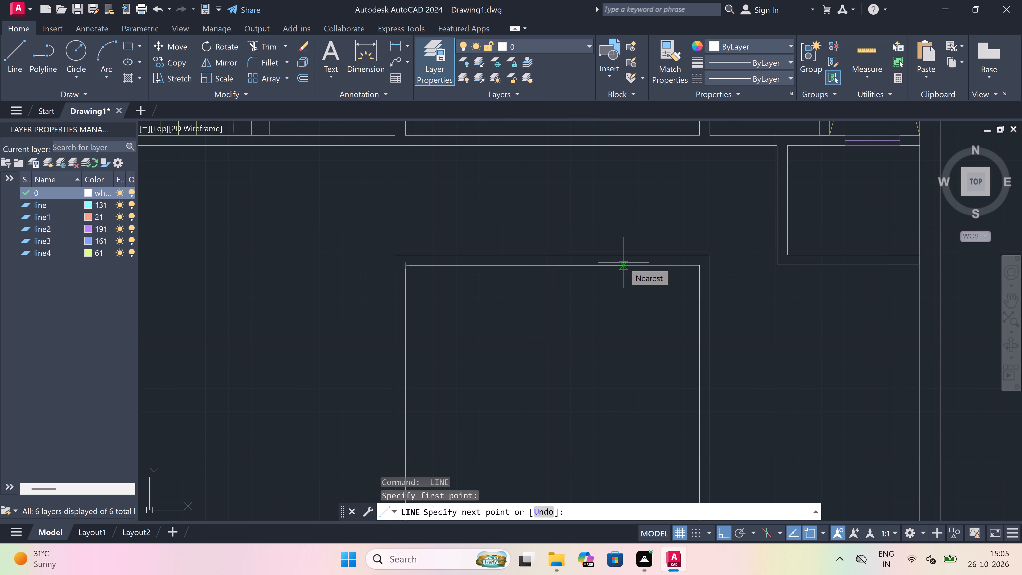
pyautogui.write('8\'6"')
pyautogui.press('space')
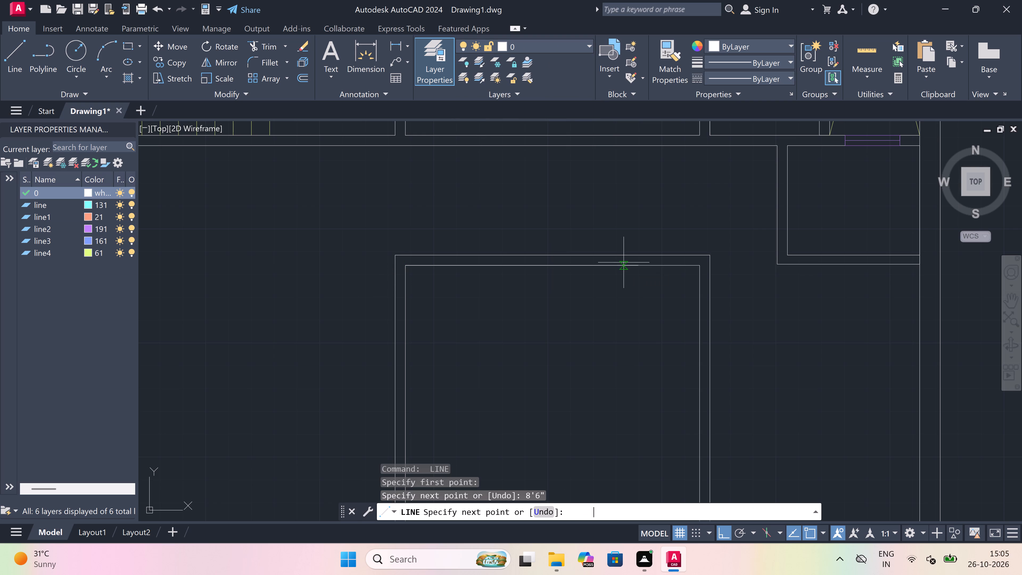
pyautogui.scroll(-3, 624, 260)
pyautogui.scroll(3, 629, 346)
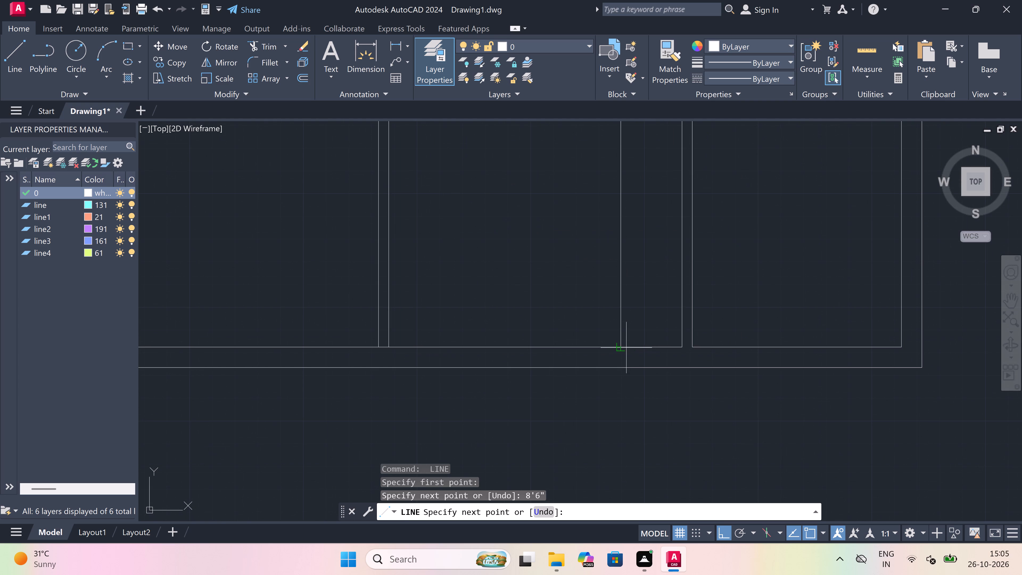
pyautogui.click(624, 345)
# Continue the line 4.5" right along the bottom wall and up to the room's outer top line, forming the new partition.
pyautogui.write('4,')
pyautogui.press('BackSpace')
pyautogui.write('.6"')
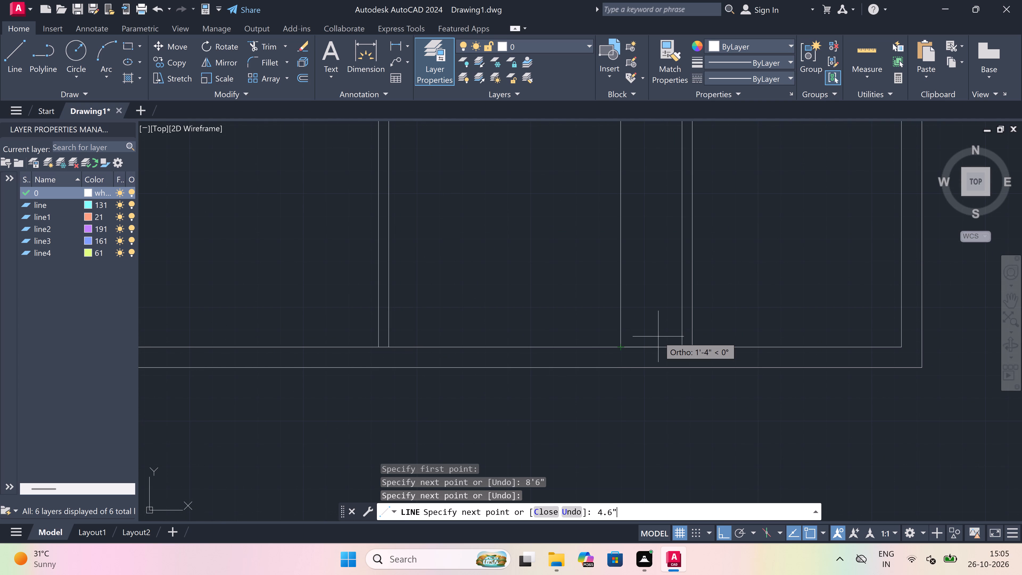
pyautogui.press('BackSpace')
pyautogui.press('BackSpace')
pyautogui.press('BackSpace')
pyautogui.press('BackSpace')
pyautogui.write('4.5"')
pyautogui.press('space')
pyautogui.scroll(-2, 658, 336)
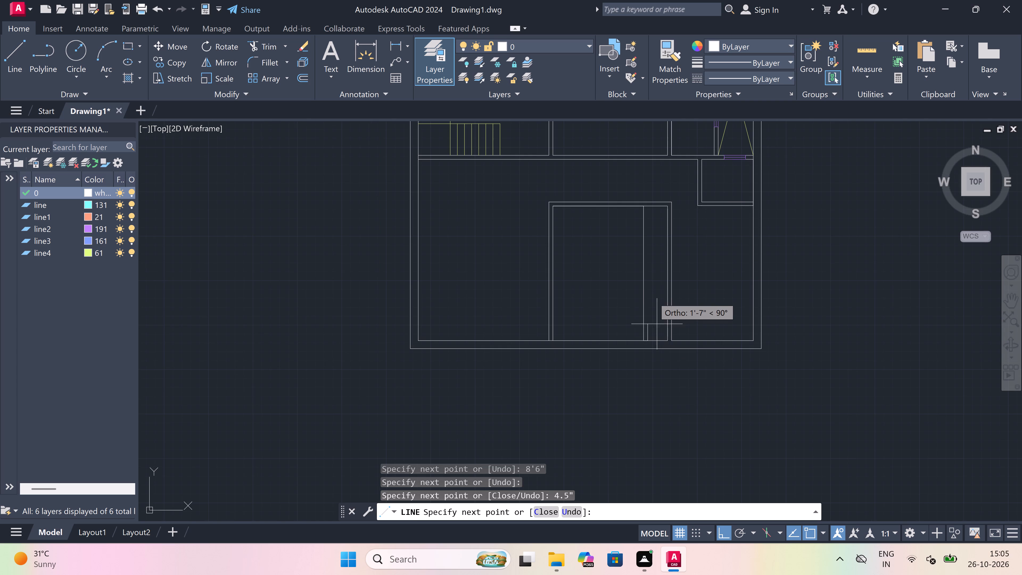
pyautogui.scroll(3, 646, 201)
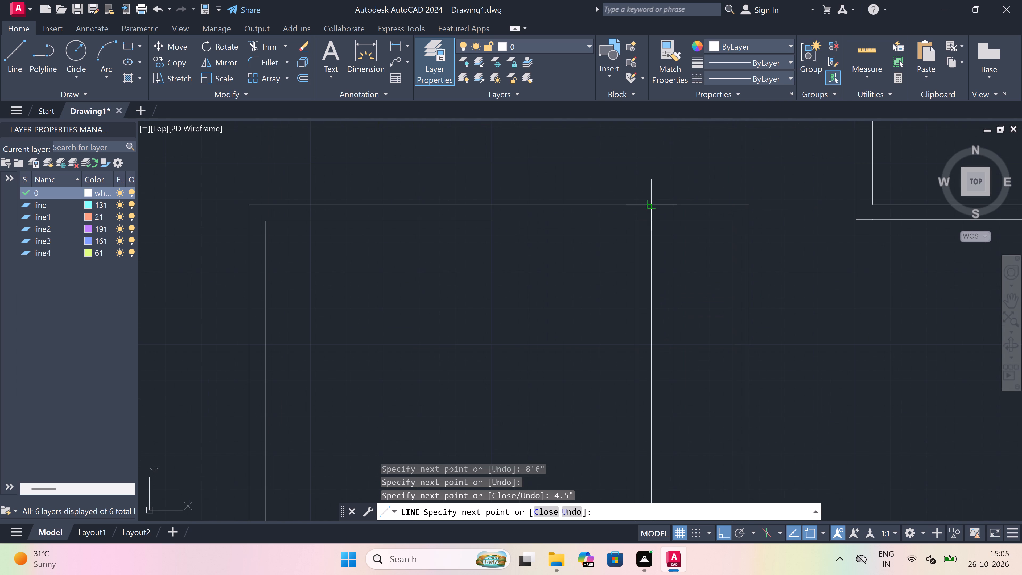
pyautogui.click(648, 206)
pyautogui.press('Escape')
# Trim away the old right partition, the top wall lines beyond the new partition, and the inner top line across its head.
pyautogui.write('tr')
pyautogui.press('space')
pyautogui.click(645, 222)
pyautogui.scroll(-2, 664, 188)
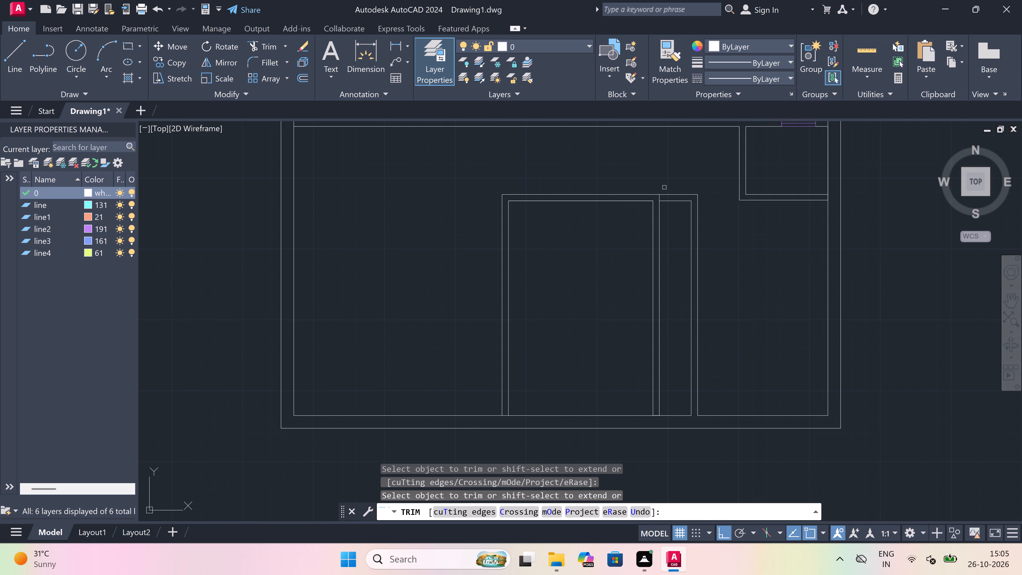
pyautogui.click(664, 187)
pyautogui.click(671, 224)
pyautogui.click(678, 242)
pyautogui.click(722, 275)
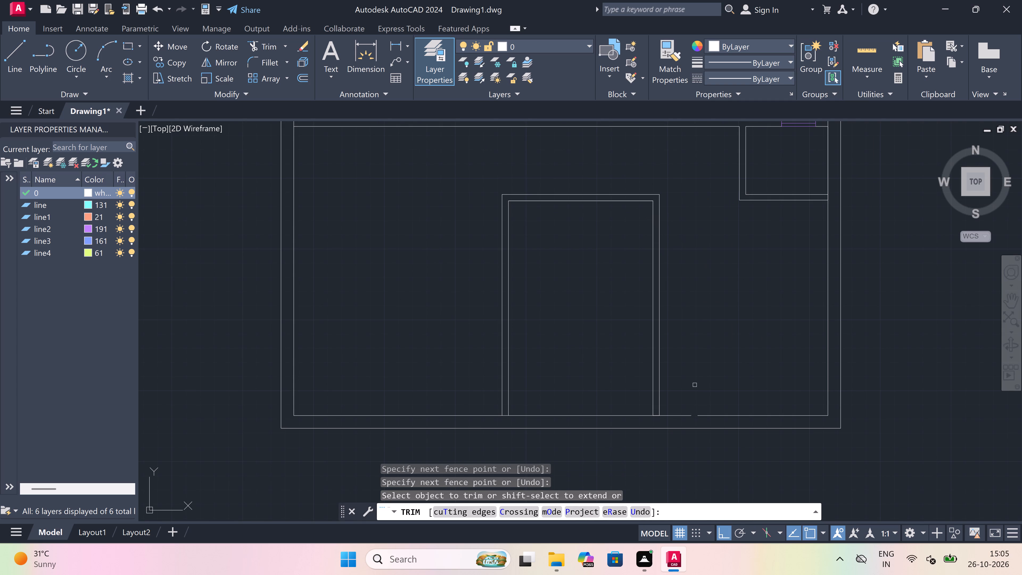
pyautogui.press('Escape')
# Extend both top wall lines of the lower middle room right to the right outer wall's inner face.
pyautogui.scroll(-2, 683, 315)
pyautogui.scroll(2, 683, 284)
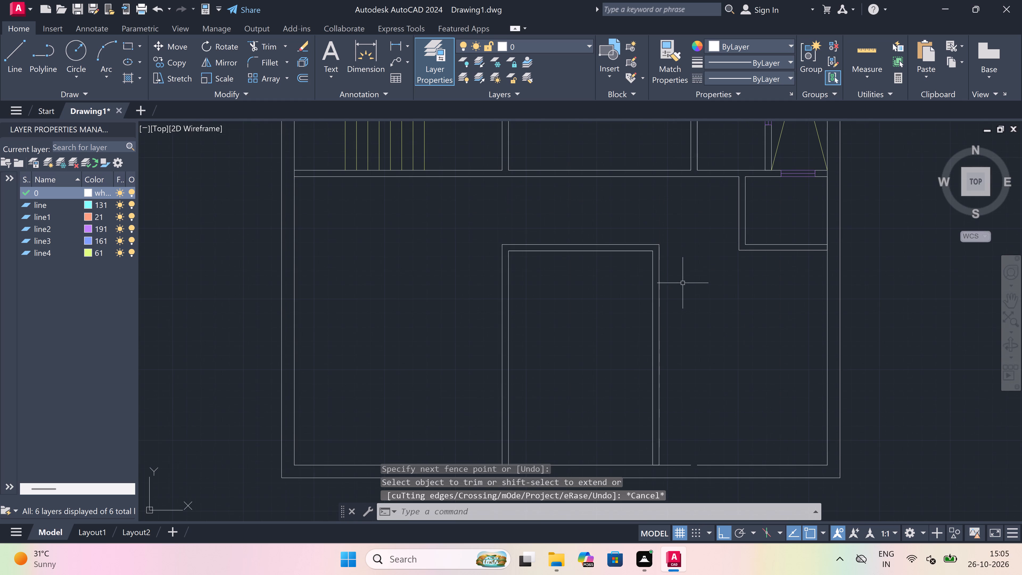
pyautogui.write('ex')
pyautogui.press('space')
pyautogui.moveTo(639, 229); pyautogui.dragTo(639, 252)
pyautogui.moveTo(637, 339); pyautogui.dragTo(637, 315)
pyautogui.moveTo(627, 205); pyautogui.dragTo(630, 214)
pyautogui.click(636, 318)
pyautogui.press('Escape')
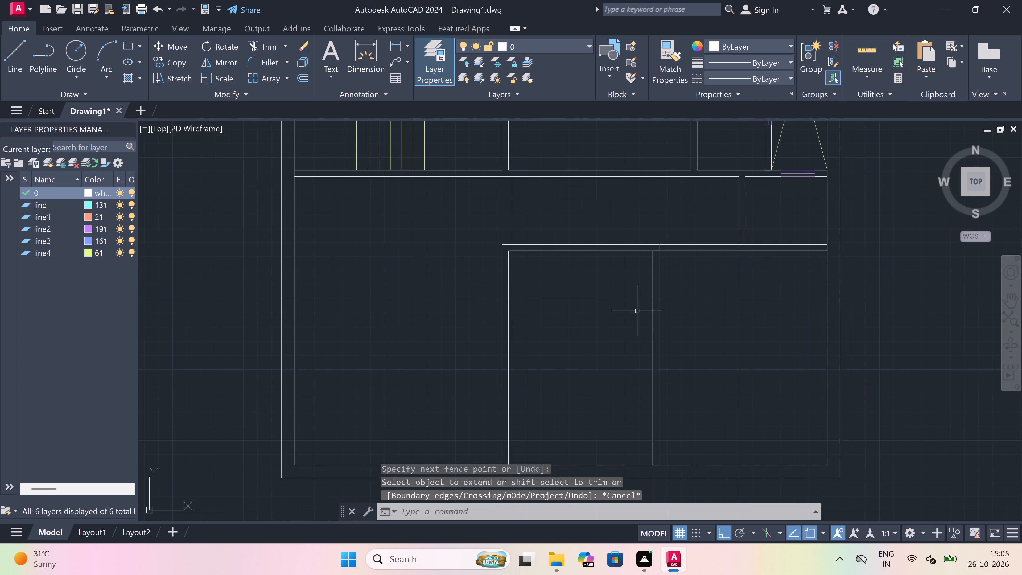
# Trim the overlapping line segments at the small right-hand room's lower-left corner, where its wall meets the extended wall.
pyautogui.press('t')
pyautogui.press('r')
pyautogui.press('space')
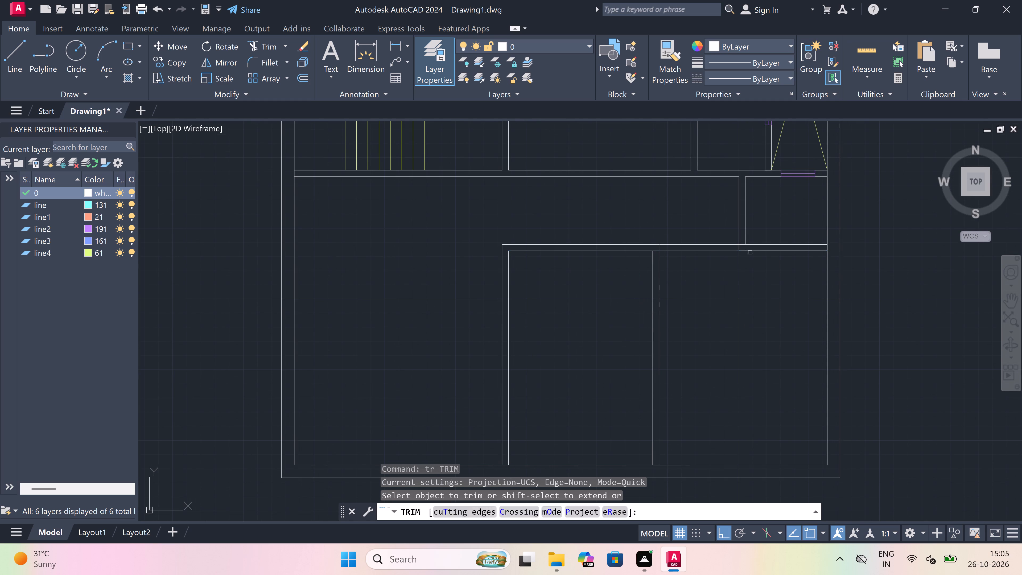
pyautogui.scroll(2, 752, 233)
pyautogui.scroll(1, 744, 277)
pyautogui.click(744, 277)
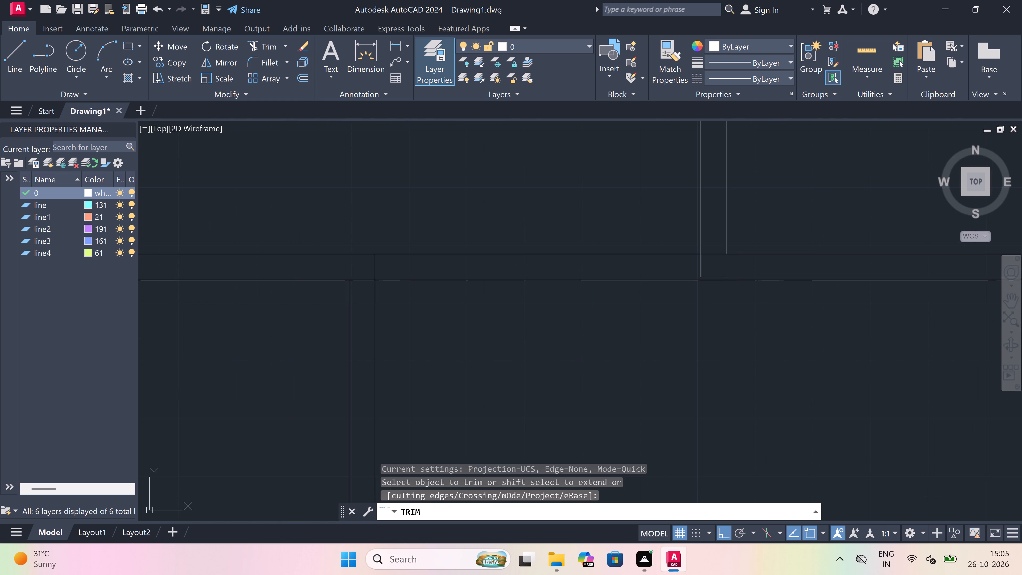
pyautogui.click(718, 277)
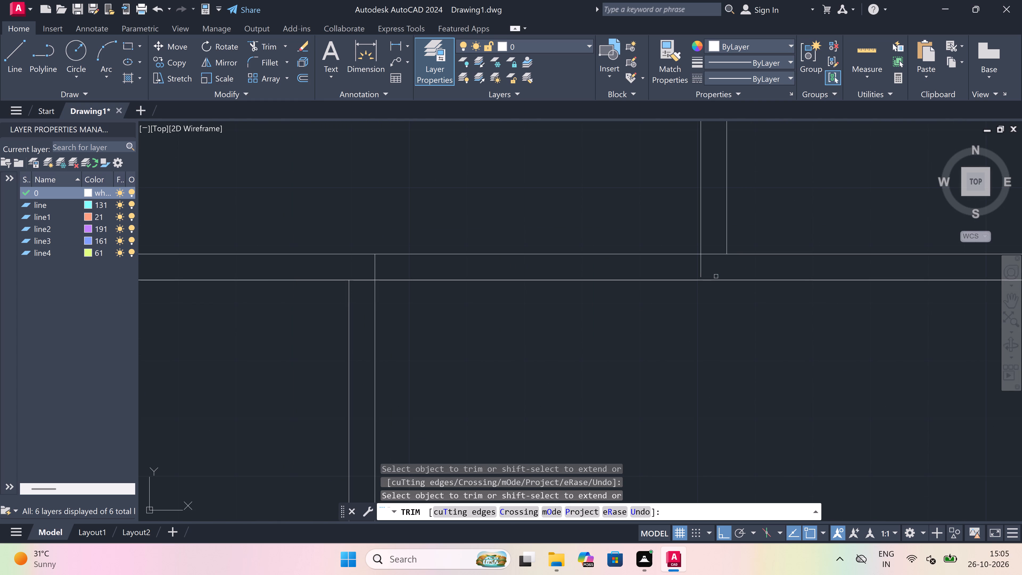
pyautogui.click(711, 253)
# Trim the new partition's junction with the top wall, removing the crossing vertical stub and the lower line between its faces.
pyautogui.moveTo(366, 272); pyautogui.dragTo(371, 272)
pyautogui.click(395, 270)
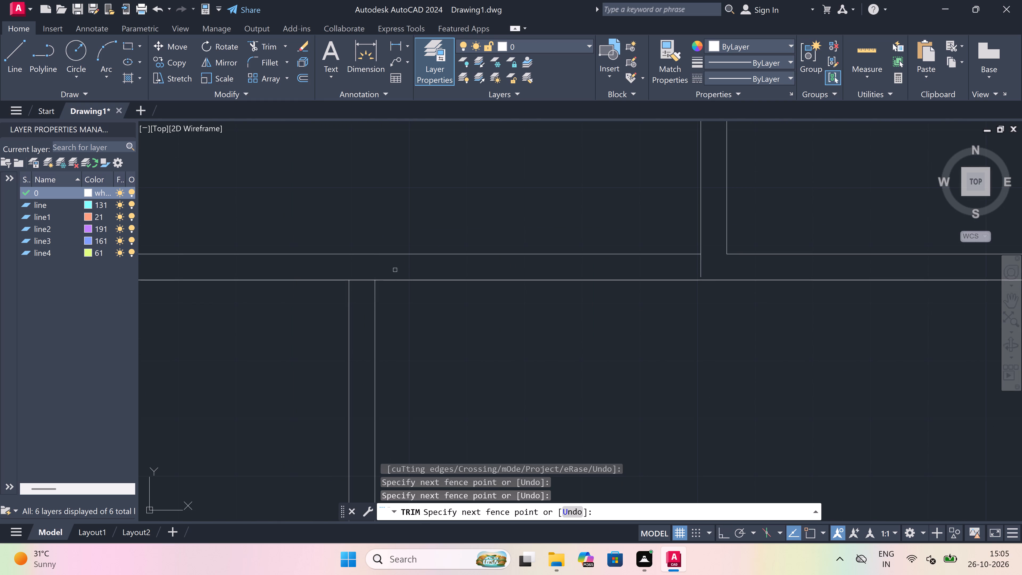
pyautogui.click(360, 273)
pyautogui.click(360, 291)
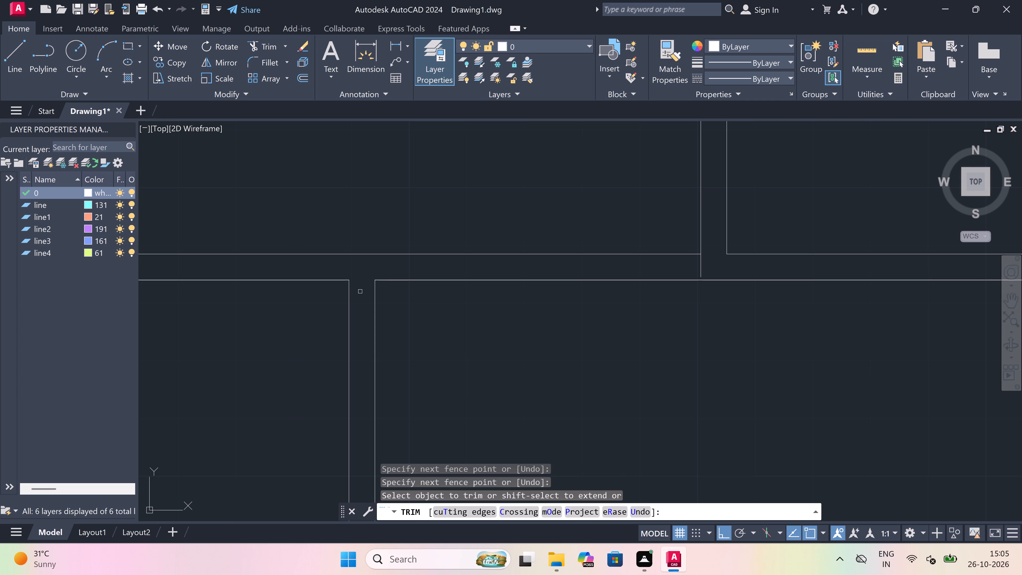
pyautogui.scroll(-3, 460, 291)
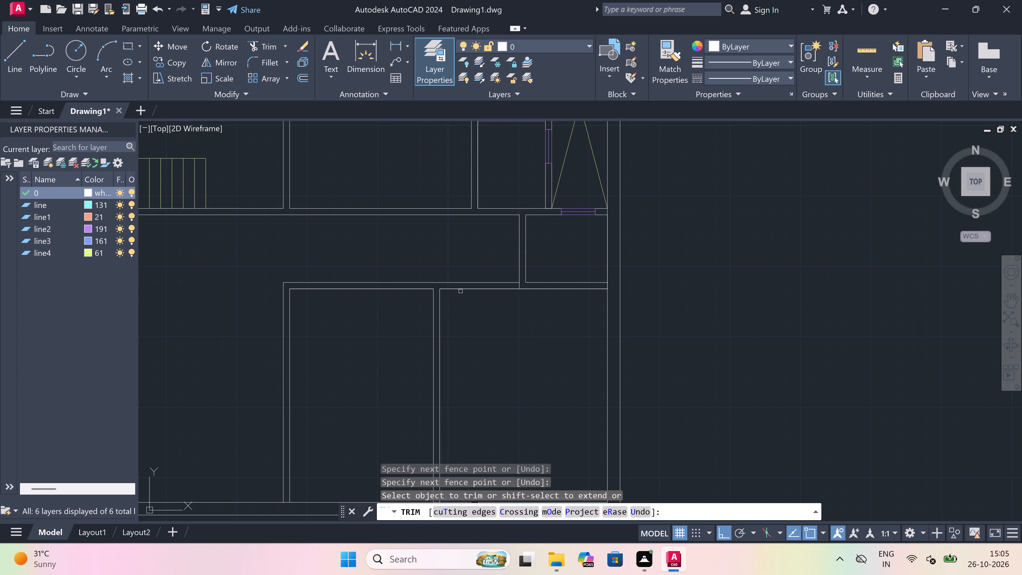
pyautogui.press('Escape')
# Extend the left line of the small right-hand room's partition down to the lower wall line.
pyautogui.scroll(2, 497, 290)
pyautogui.scroll(2, 562, 274)
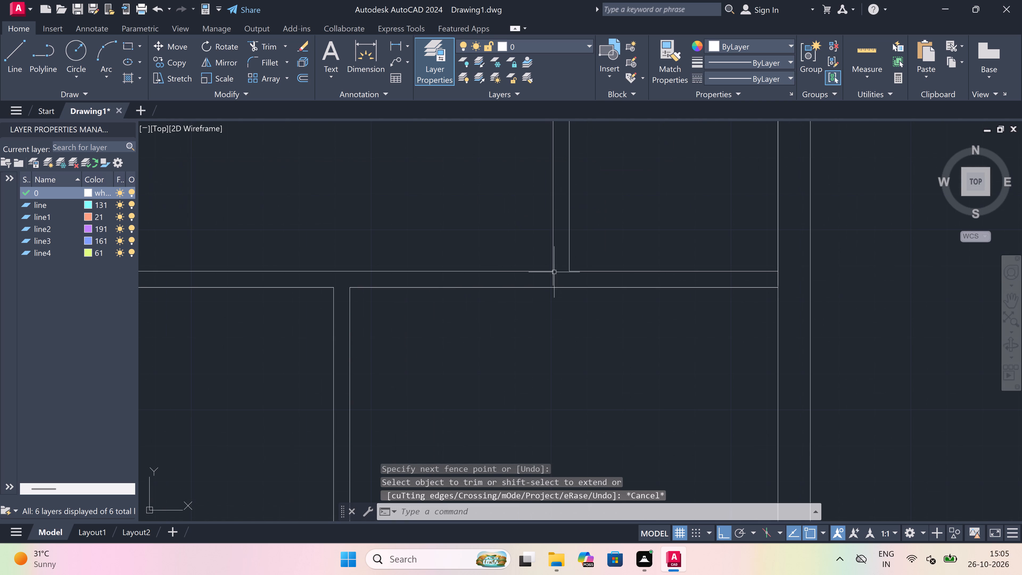
pyautogui.click(554, 308)
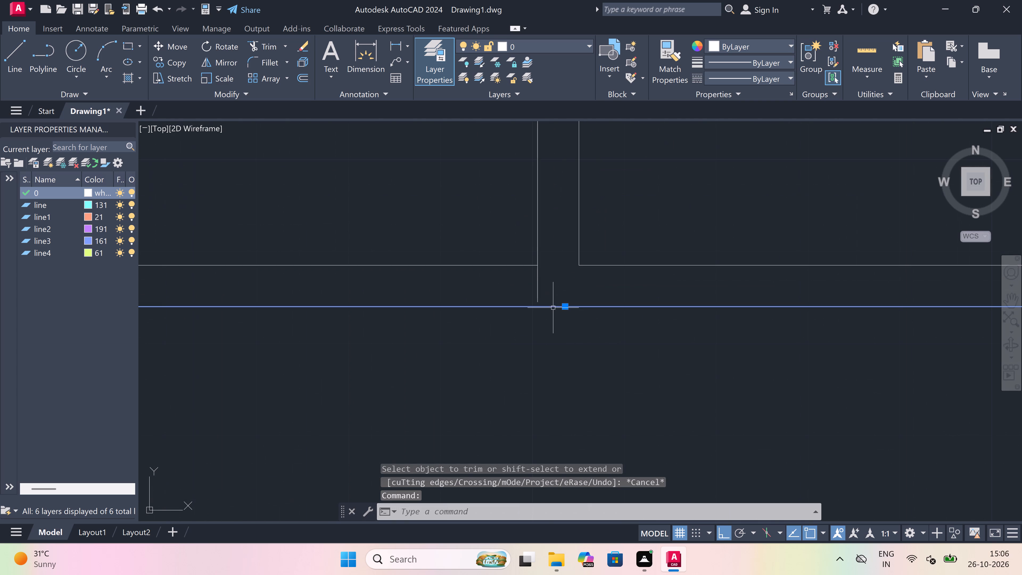
pyautogui.press('Escape')
pyautogui.press('e')
pyautogui.press('x')
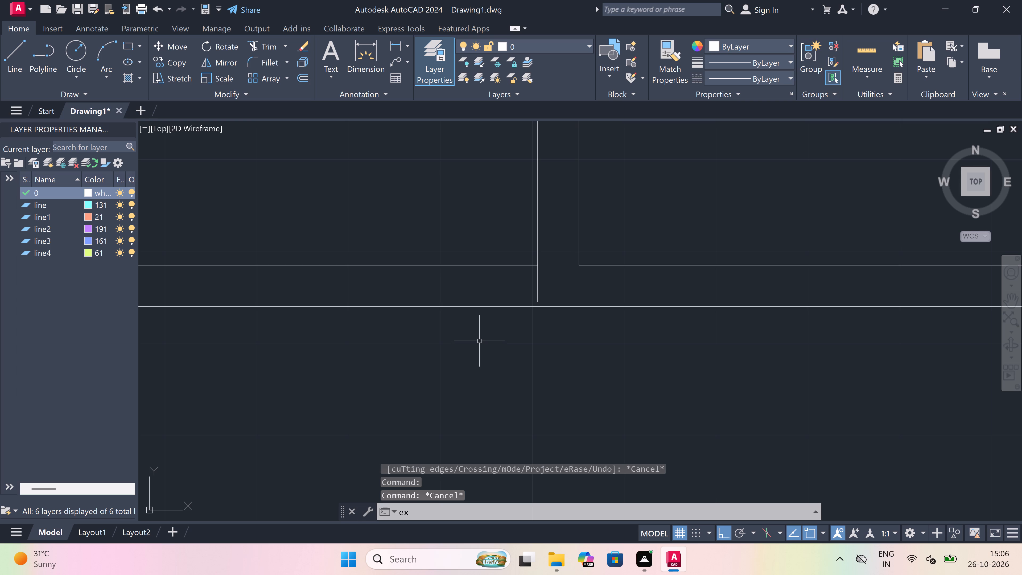
pyautogui.press('space')
pyautogui.click(517, 285)
pyautogui.click(581, 287)
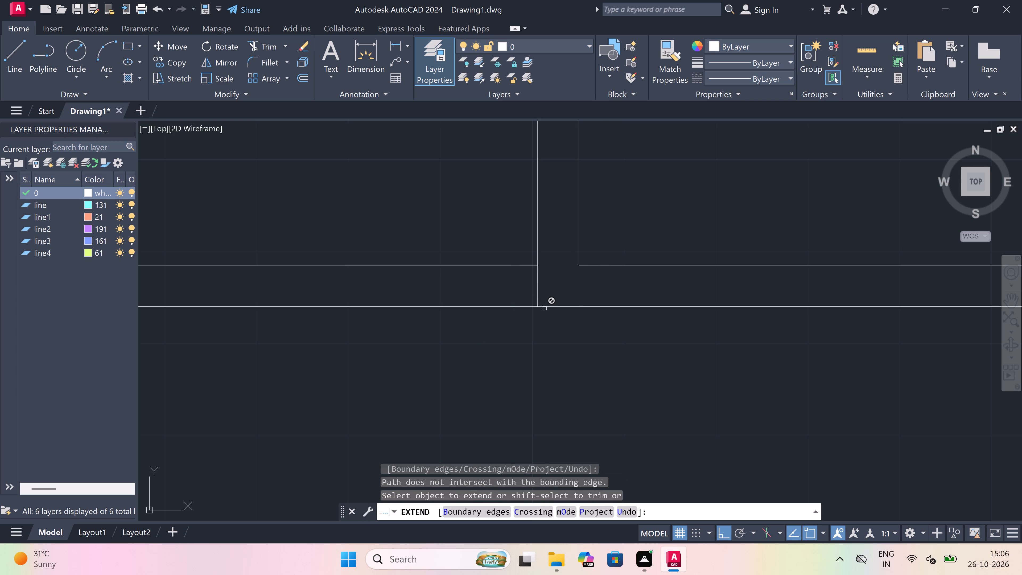
pyautogui.press('Escape')
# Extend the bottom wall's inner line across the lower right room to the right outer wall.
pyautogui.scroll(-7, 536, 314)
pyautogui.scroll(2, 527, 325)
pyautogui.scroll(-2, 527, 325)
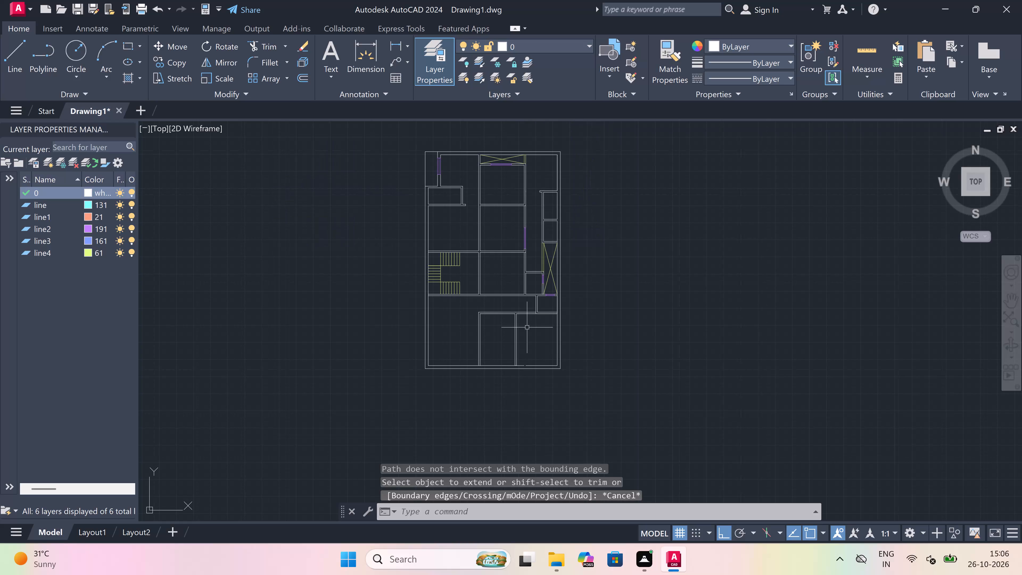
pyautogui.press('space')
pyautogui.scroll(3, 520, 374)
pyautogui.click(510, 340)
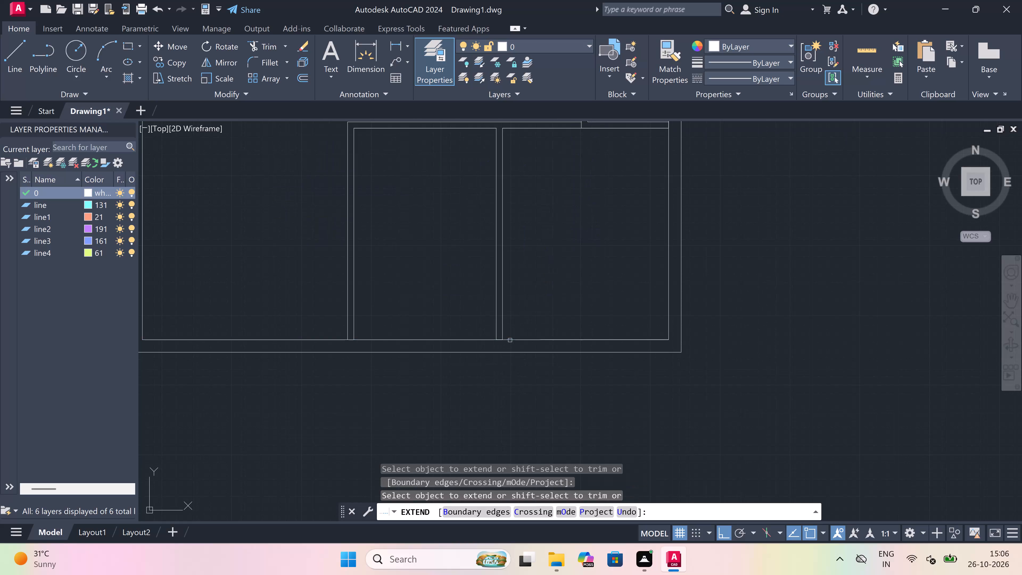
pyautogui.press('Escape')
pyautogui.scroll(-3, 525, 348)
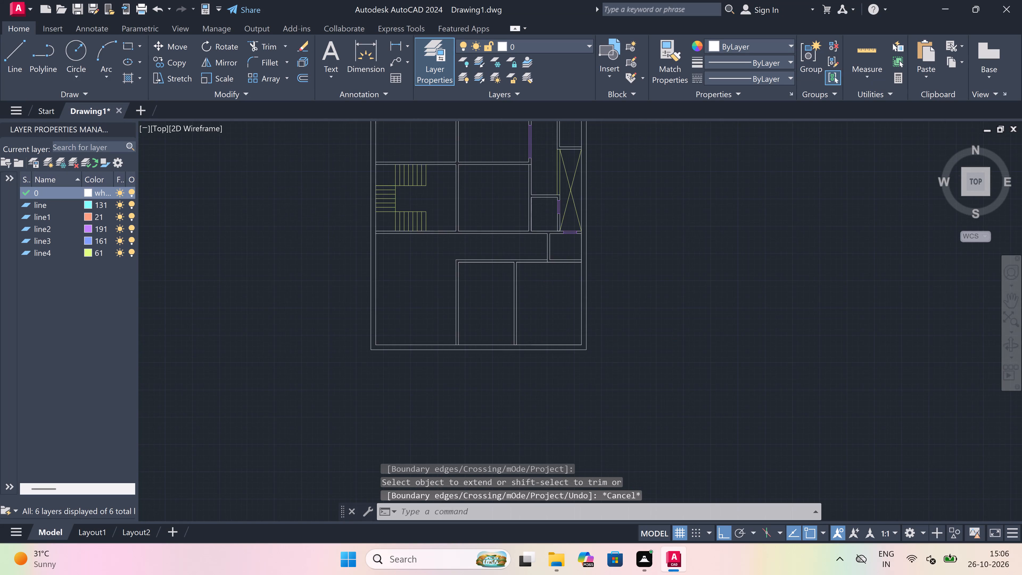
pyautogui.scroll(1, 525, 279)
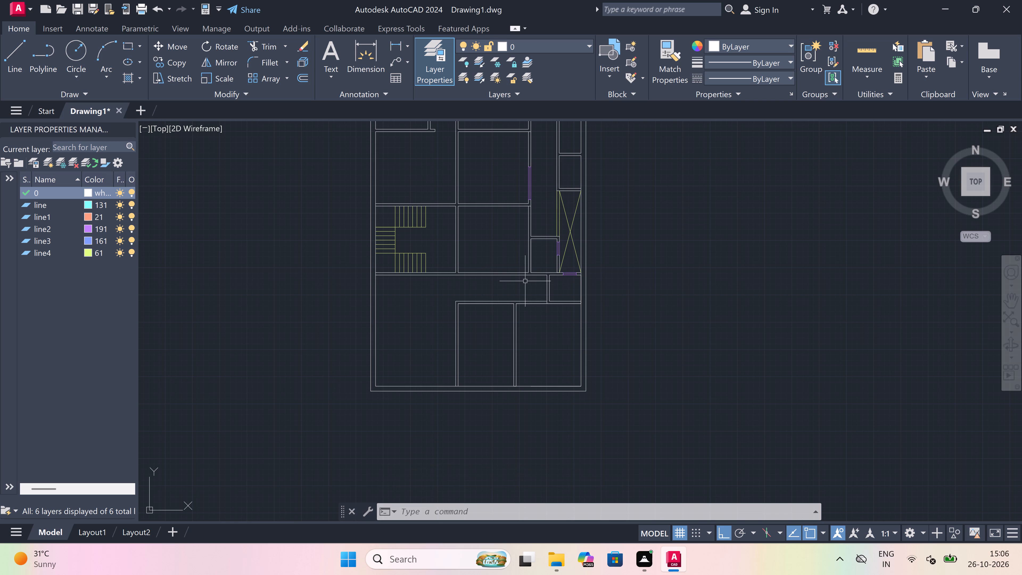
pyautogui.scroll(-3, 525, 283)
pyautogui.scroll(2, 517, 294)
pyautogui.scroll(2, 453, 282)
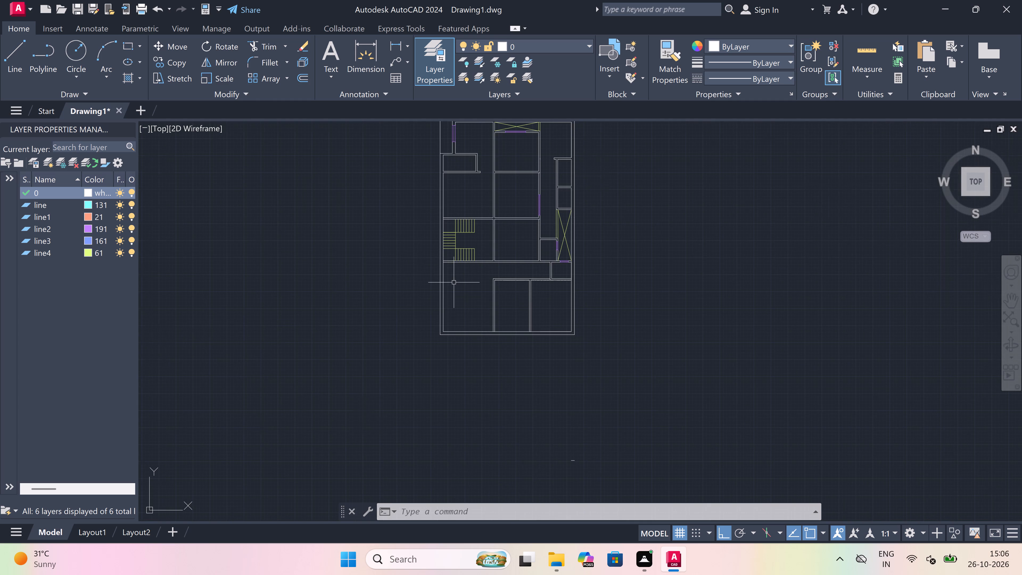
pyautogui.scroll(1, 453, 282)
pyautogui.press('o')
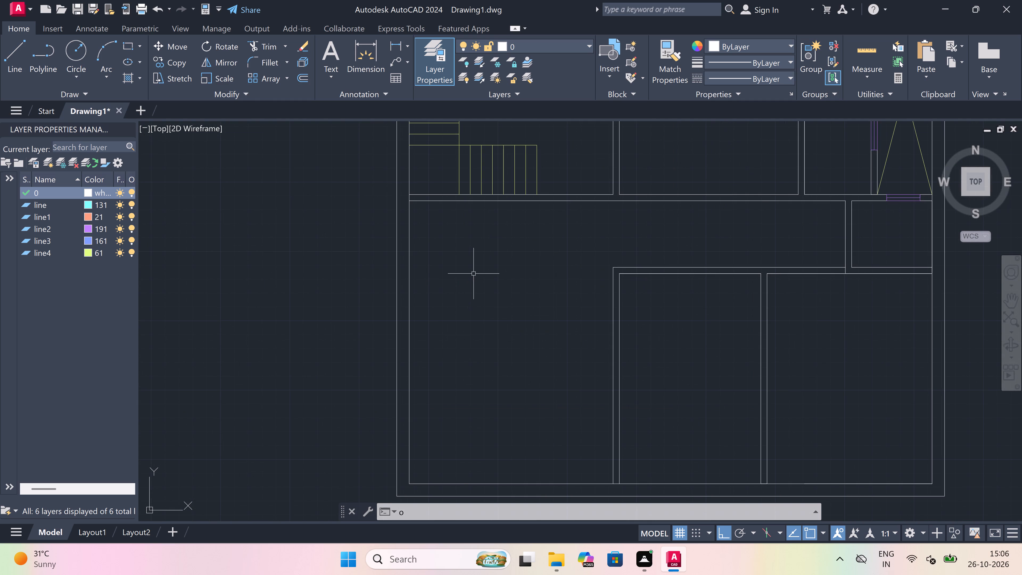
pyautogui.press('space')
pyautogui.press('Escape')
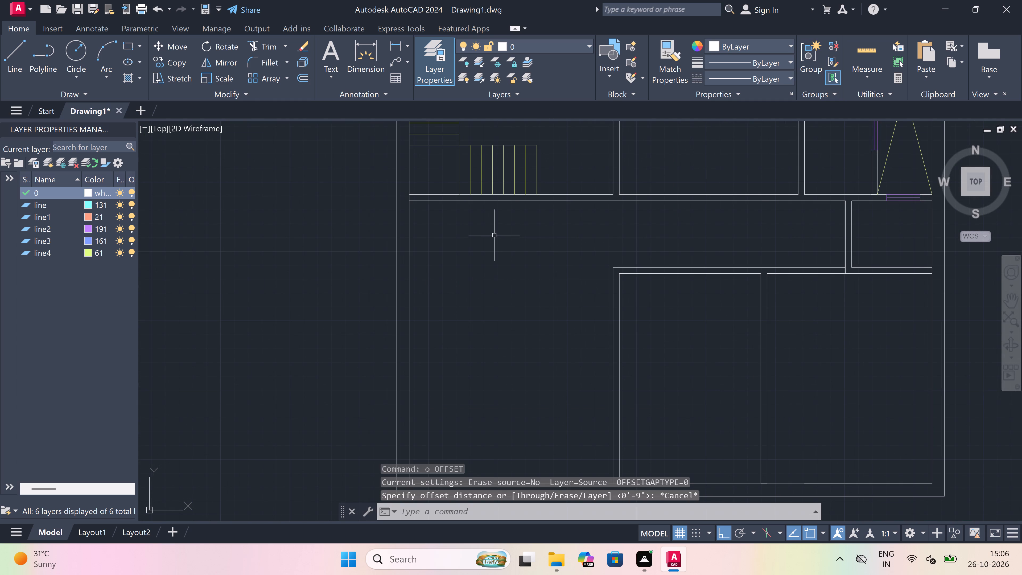
# Draw a 9" bottom wall for the lower-left room, 14'6" below its top wall, from the middle room's left wall to the outer face.
pyautogui.press('l')
pyautogui.press('space')
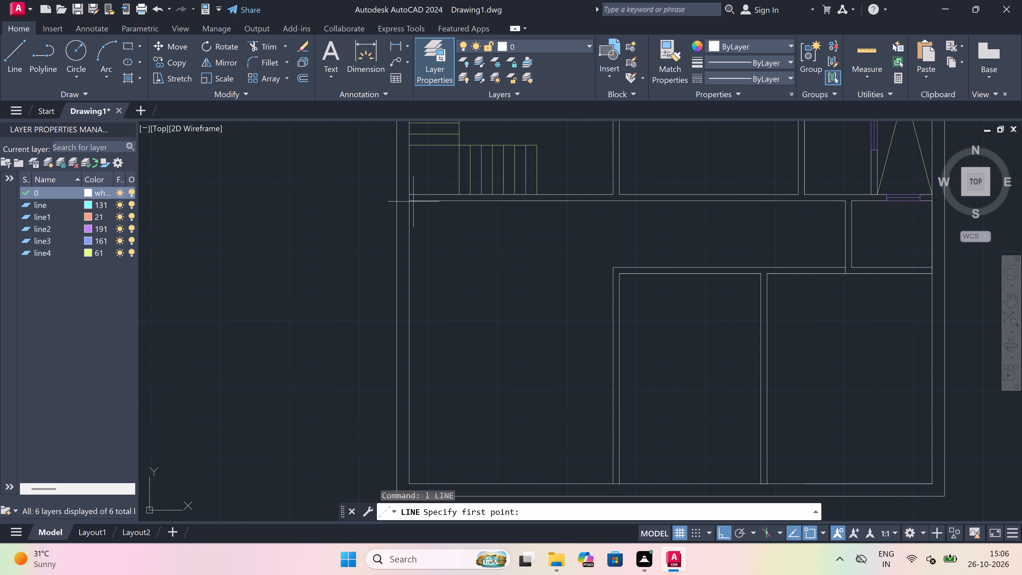
pyautogui.click(410, 199)
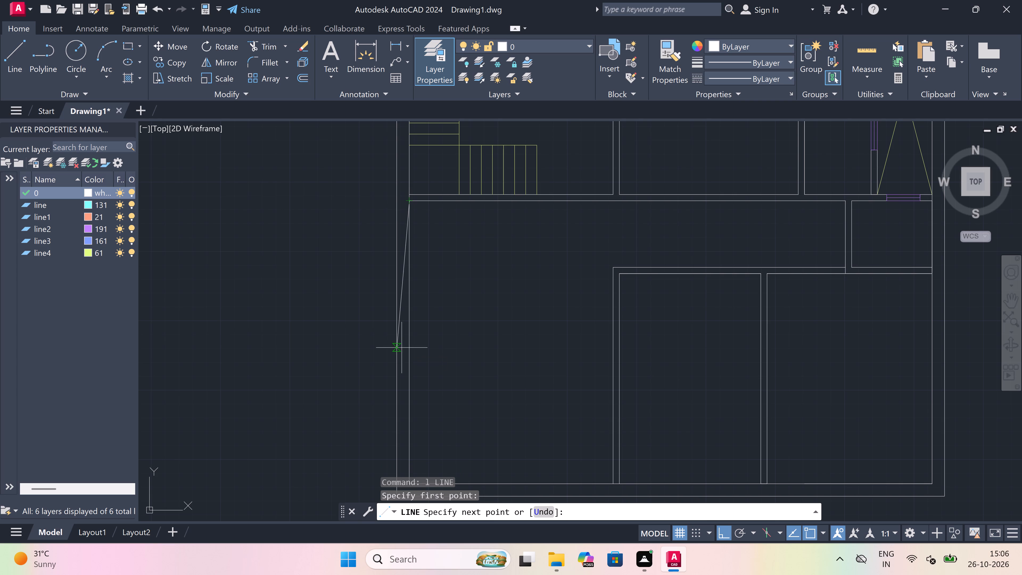
pyautogui.write('14\'6"')
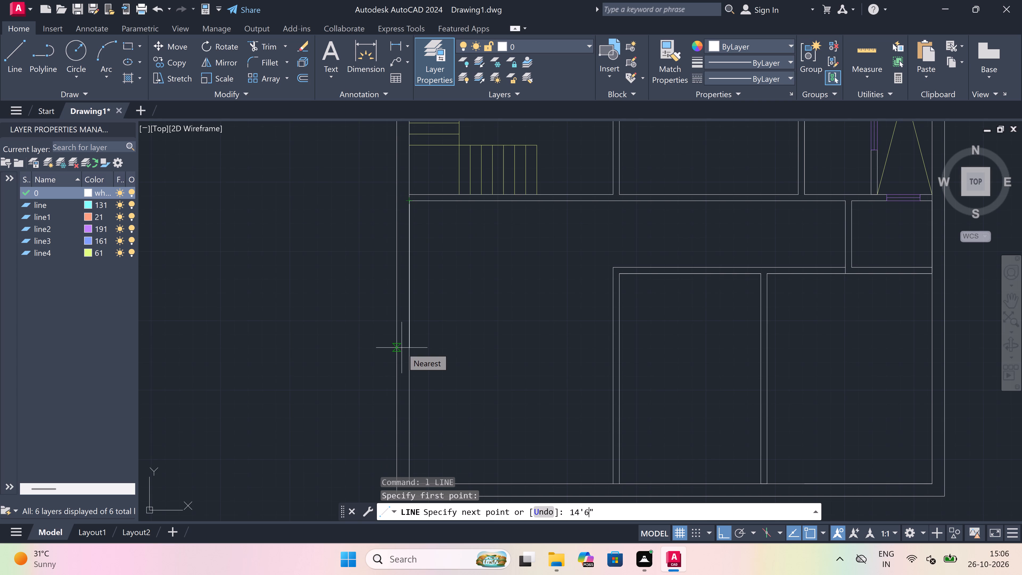
pyautogui.press('space')
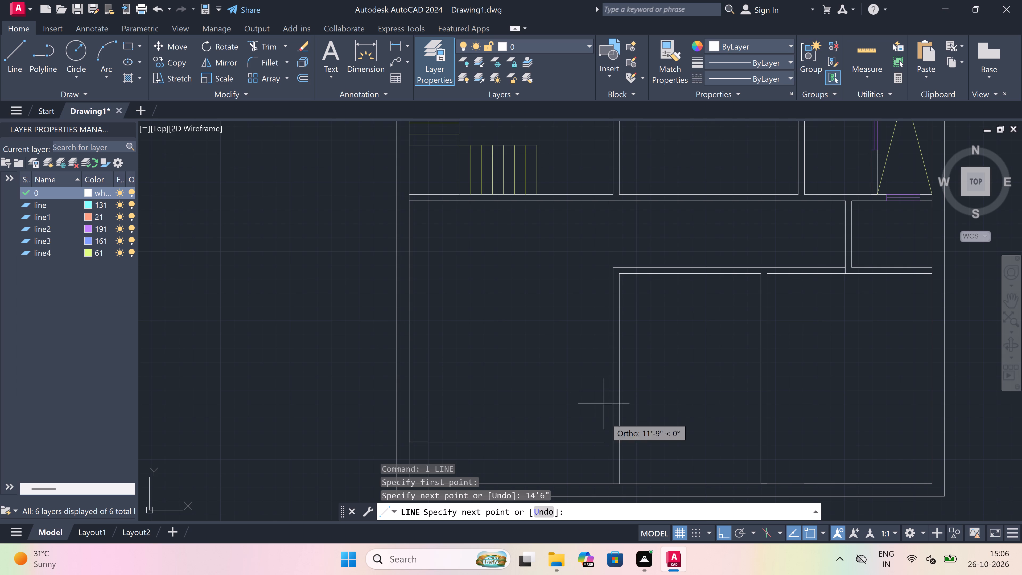
pyautogui.click(612, 439)
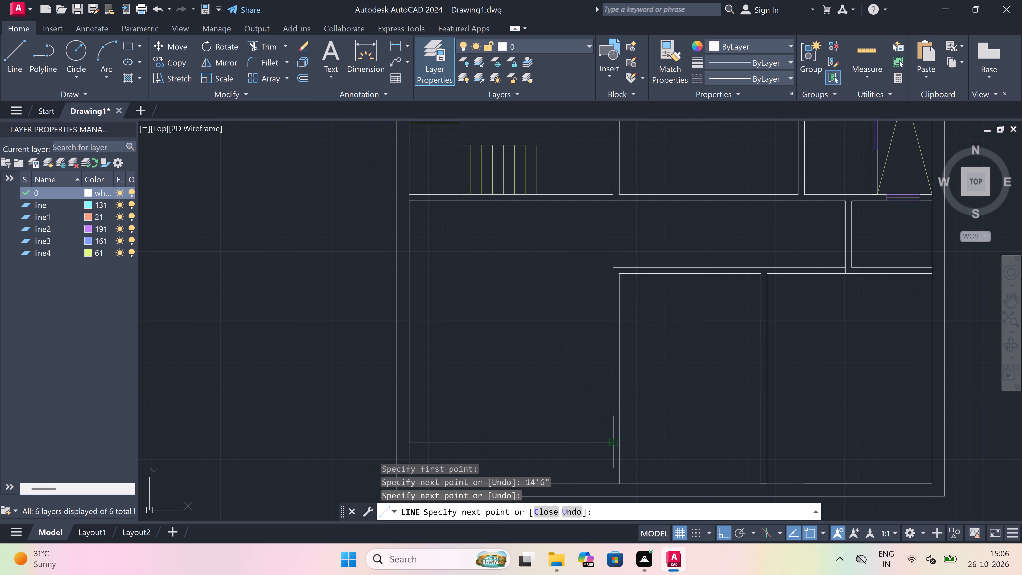
pyautogui.write('9"')
pyautogui.press('space')
pyautogui.scroll(-2, 371, 388)
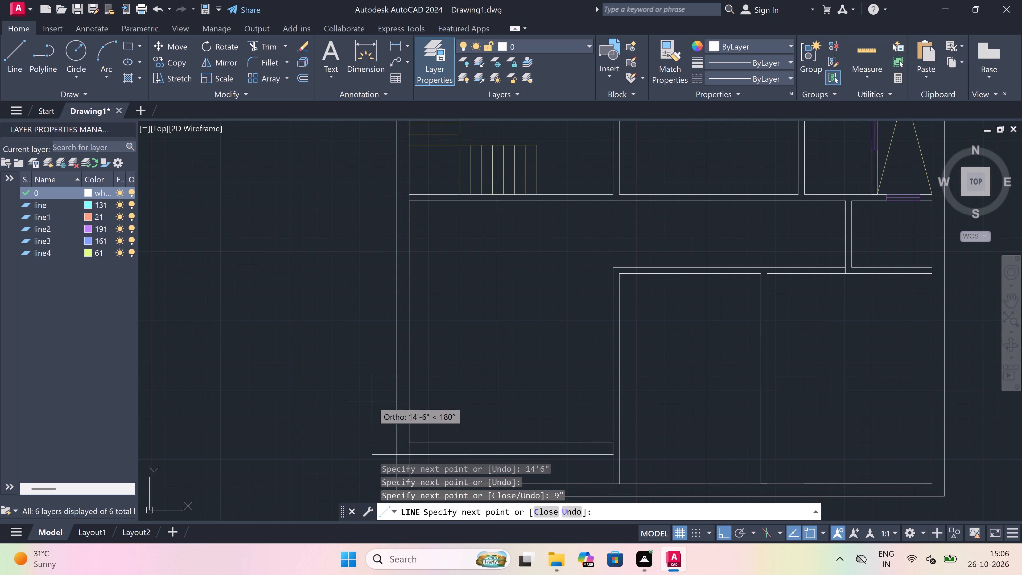
pyautogui.scroll(-1, 372, 401)
pyautogui.scroll(2, 377, 406)
pyautogui.click(377, 401)
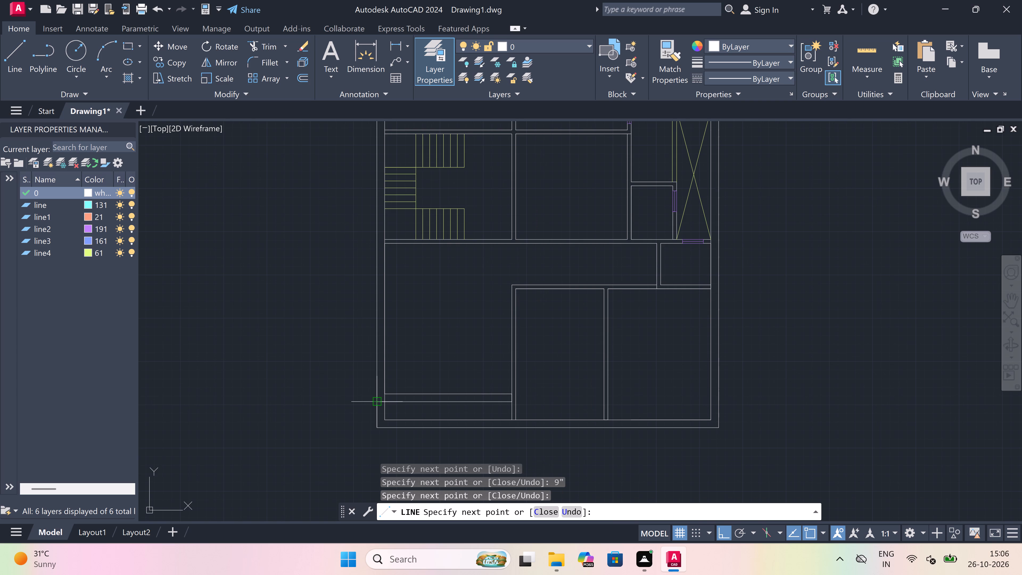
pyautogui.press('Escape')
# Draw a line across the old bottom wall, continuing the middle room's outer left face to the wall's outer line.
pyautogui.scroll(3, 465, 417)
pyautogui.press('space')
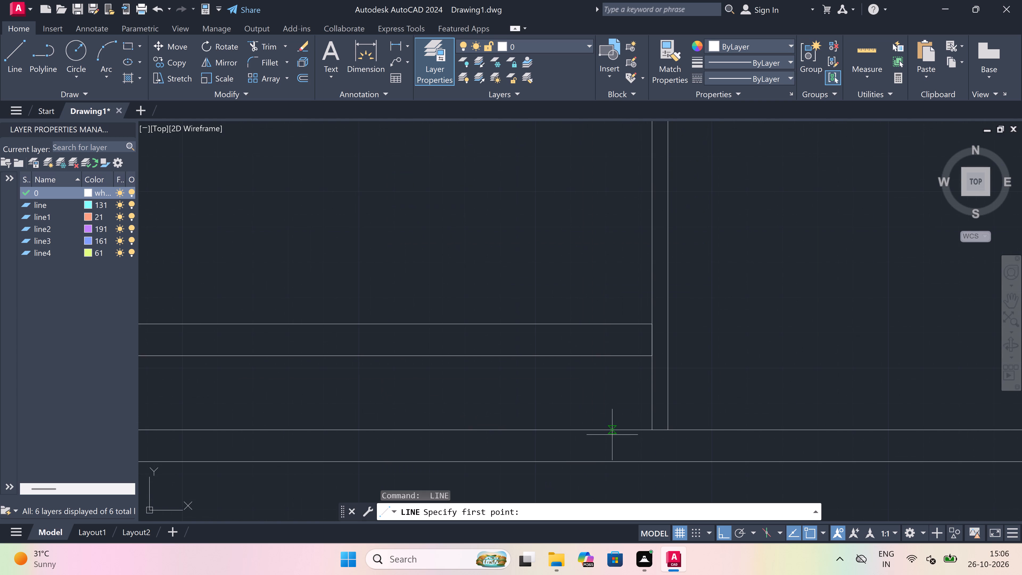
pyautogui.click(648, 428)
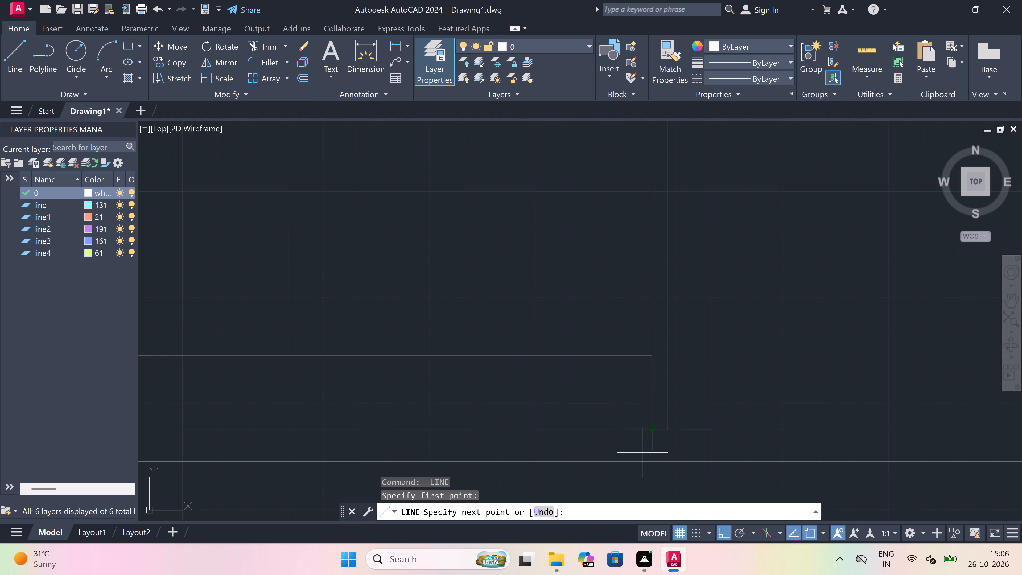
pyautogui.click(654, 461)
pyautogui.press('Escape')
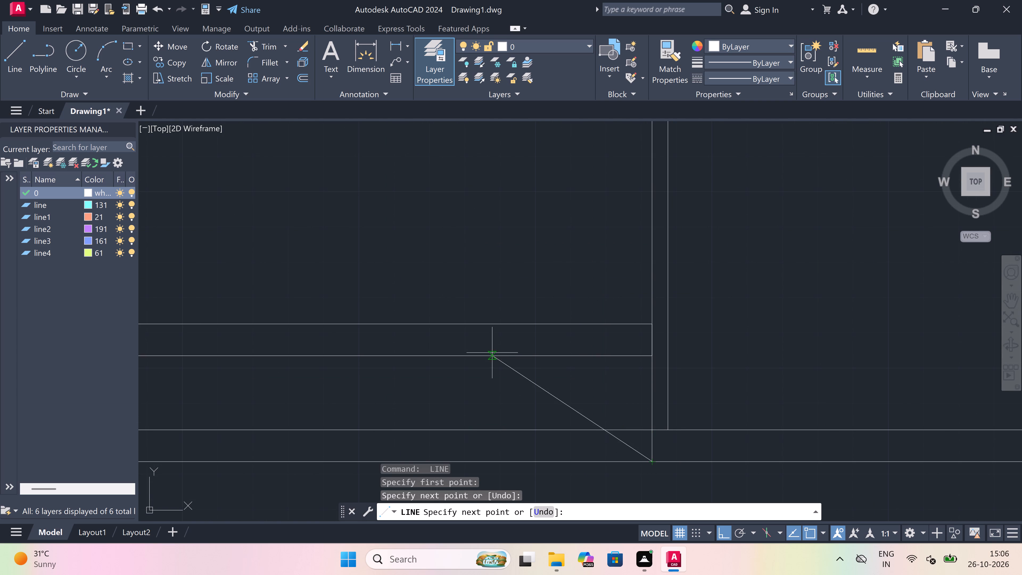
# Trim away both old bottom wall lines below the lower-left room.
pyautogui.scroll(-3, 486, 343)
pyautogui.press('t')
pyautogui.press('r')
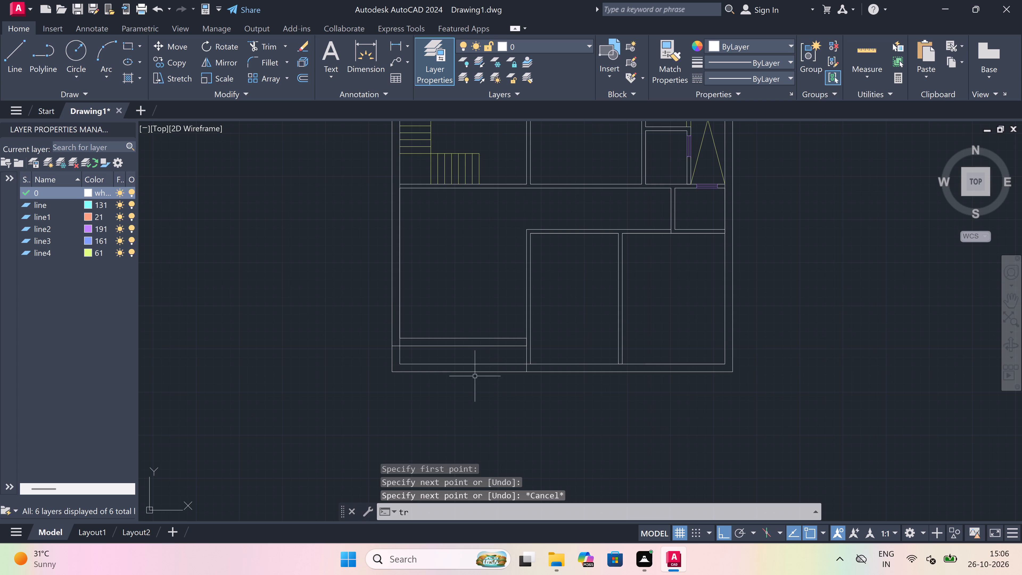
pyautogui.press('space')
pyautogui.click(481, 366)
pyautogui.click(477, 377)
pyautogui.click(479, 364)
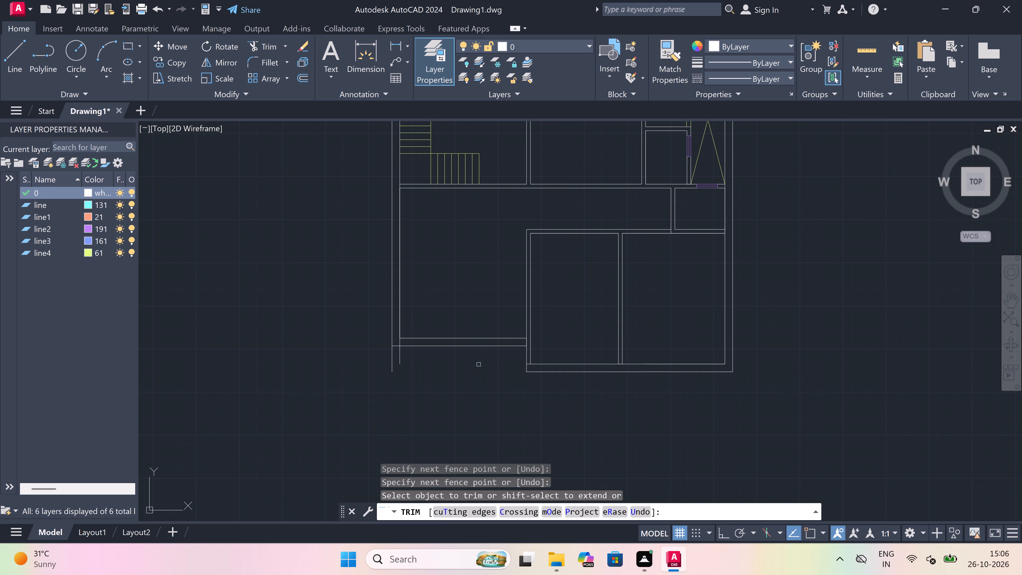
# Trim the left outer wall's lines below the new bottom wall and the segments crossing both ends of the new wall.
pyautogui.scroll(2, 391, 352)
pyautogui.click(376, 344)
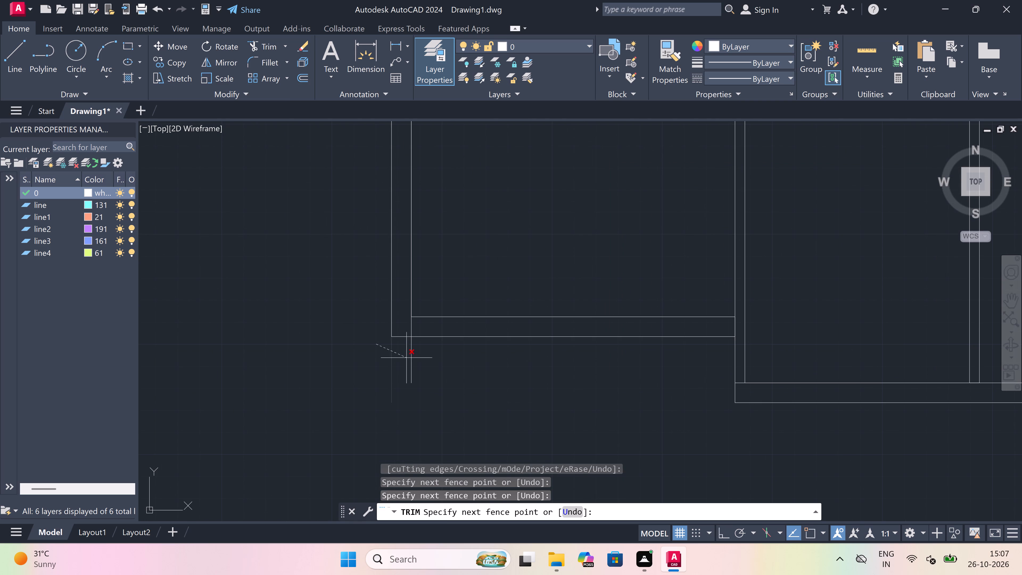
pyautogui.click(440, 369)
pyautogui.moveTo(404, 331); pyautogui.dragTo(409, 331)
pyautogui.click(739, 326)
# Trim the bottom wall's inner line between the faces of the middle room's left wall and right partition.
pyautogui.click(739, 374)
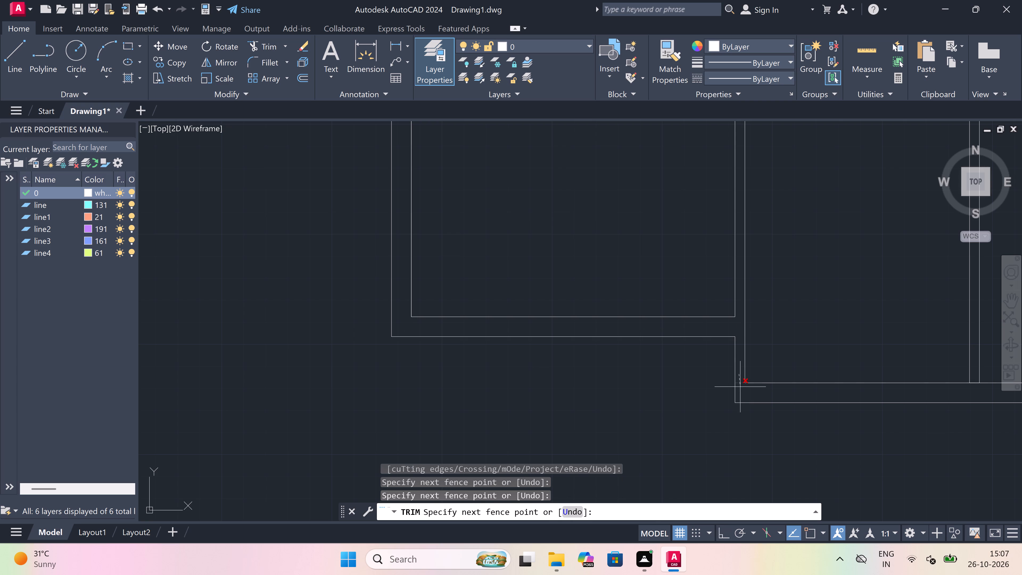
pyautogui.click(742, 393)
pyautogui.scroll(-2, 473, 370)
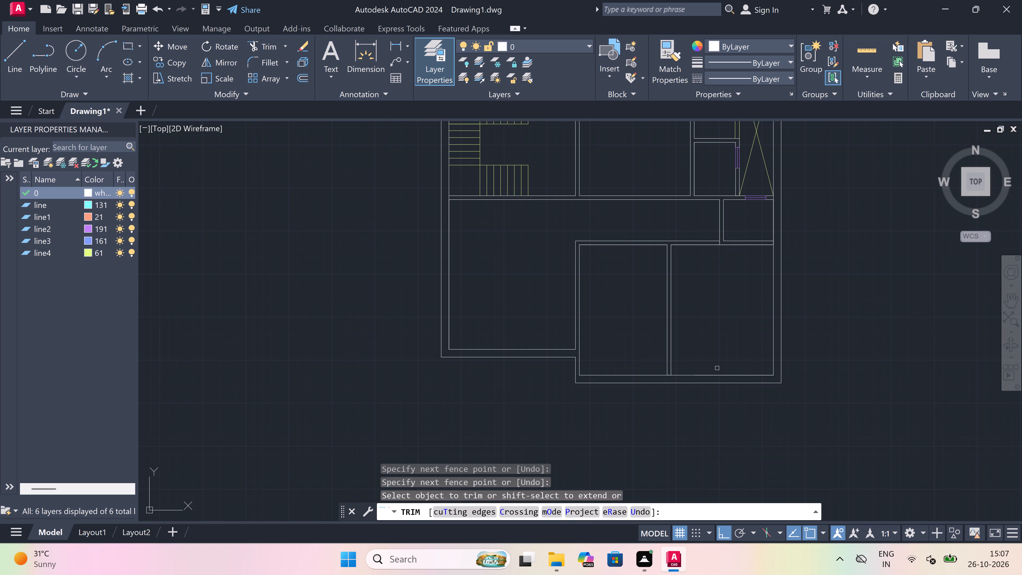
pyautogui.scroll(2, 720, 365)
pyautogui.scroll(1, 598, 391)
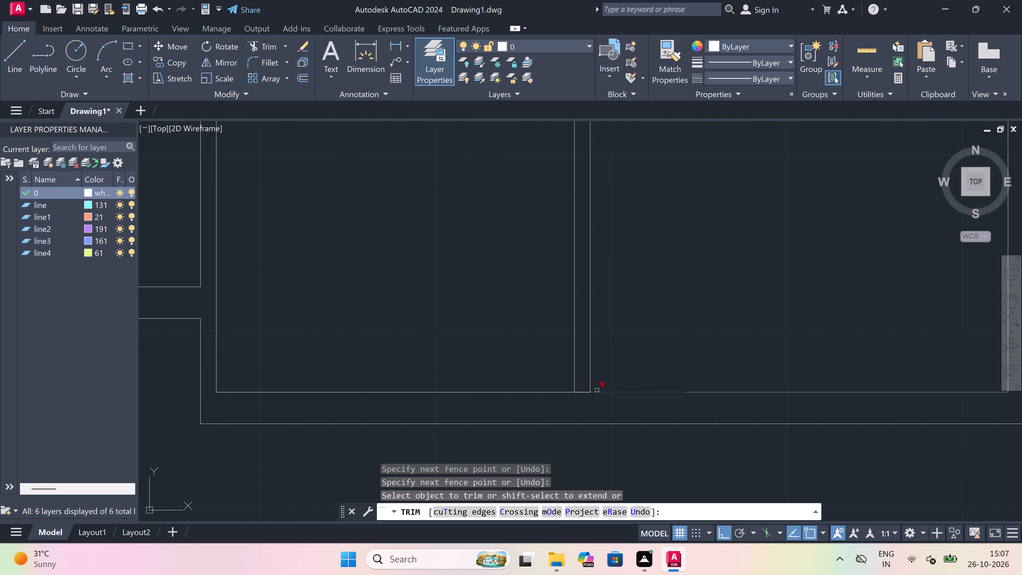
pyautogui.click(582, 399)
pyautogui.click(586, 386)
pyautogui.scroll(-2, 586, 386)
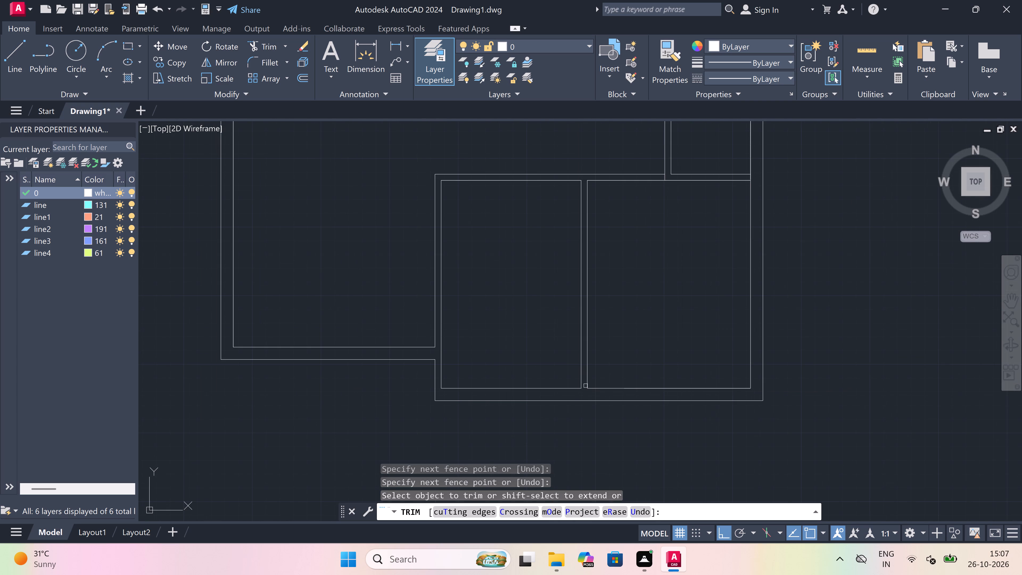
pyautogui.press('Escape')
# Erase the overlapping inner bottom line spanning the lower right room.
pyautogui.click(660, 389)
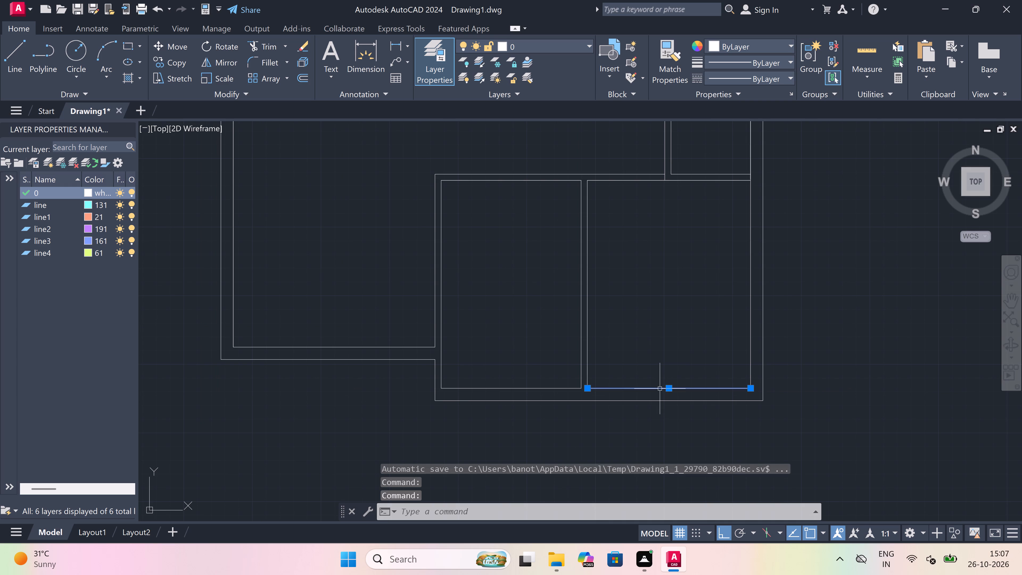
pyautogui.press('Delete')
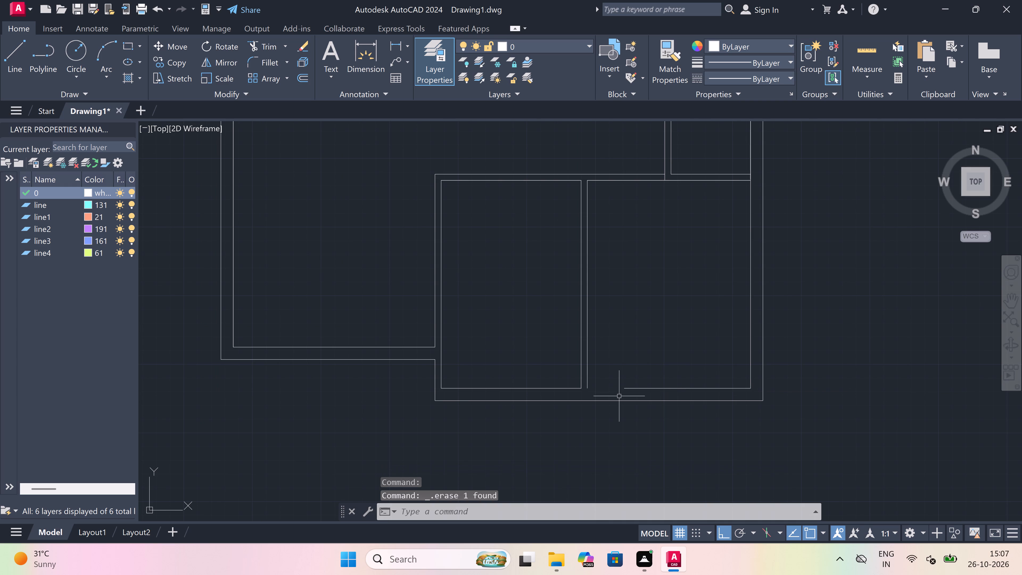
# Extend the remaining inner bottom line of the lower right room left to the partition.
pyautogui.scroll(2, 619, 396)
pyautogui.press('e')
pyautogui.press('x')
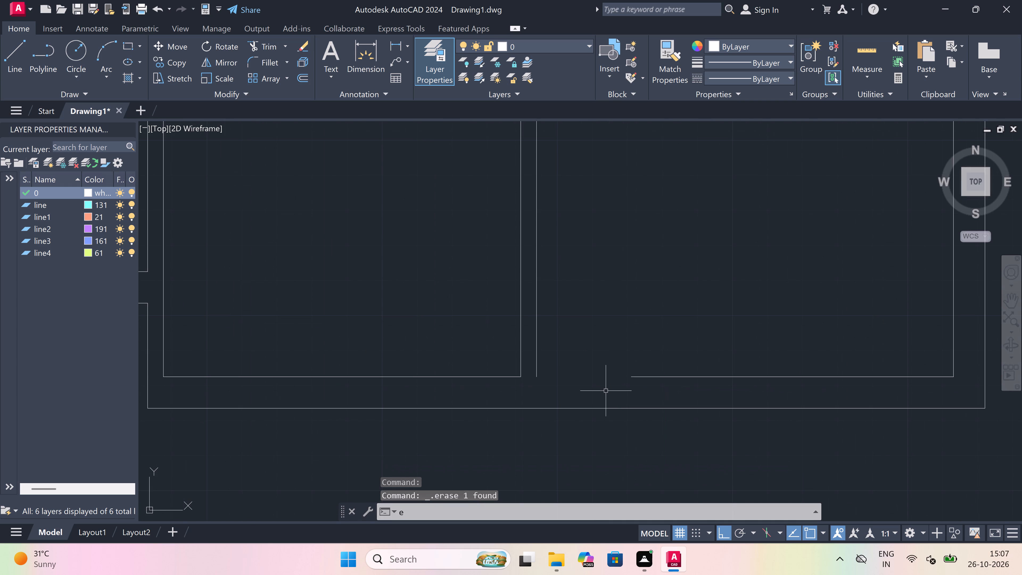
pyautogui.press('space')
pyautogui.click(650, 355)
pyautogui.click(650, 393)
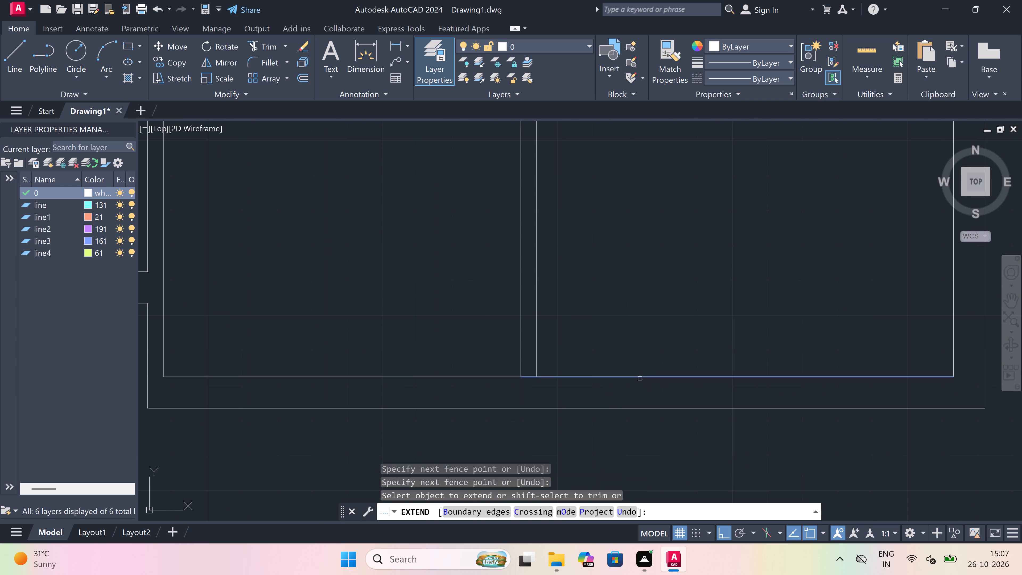
pyautogui.press('Escape')
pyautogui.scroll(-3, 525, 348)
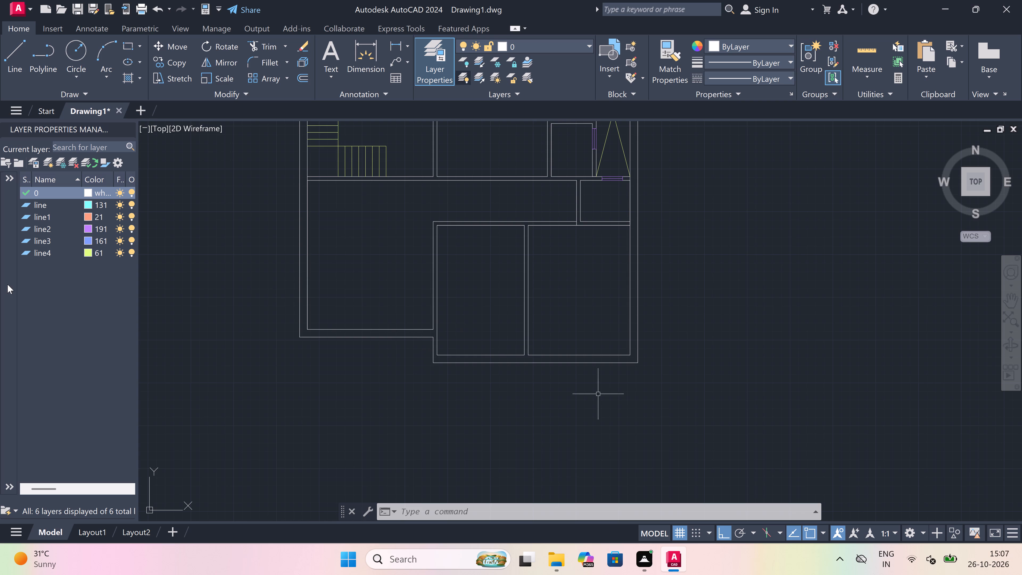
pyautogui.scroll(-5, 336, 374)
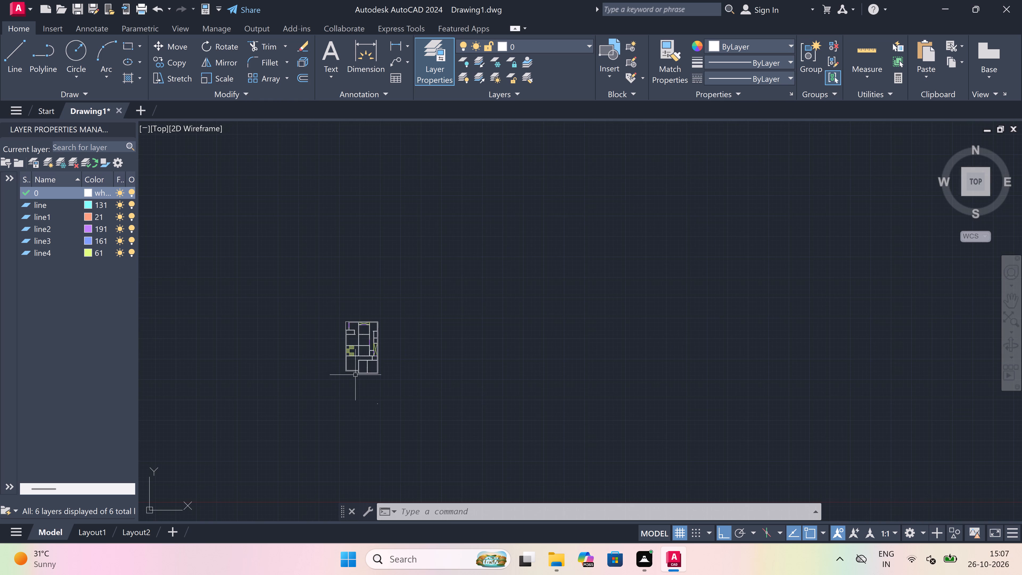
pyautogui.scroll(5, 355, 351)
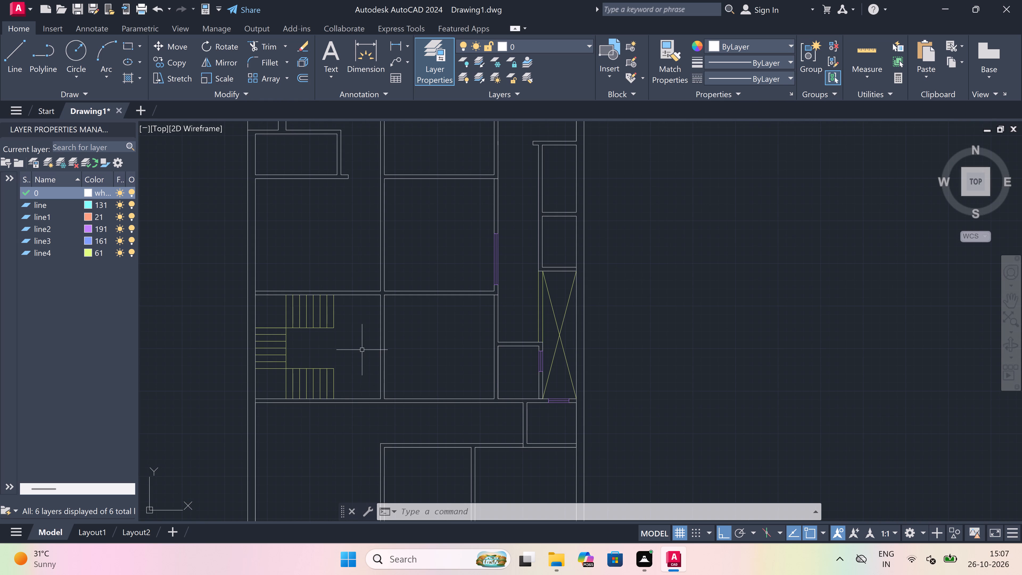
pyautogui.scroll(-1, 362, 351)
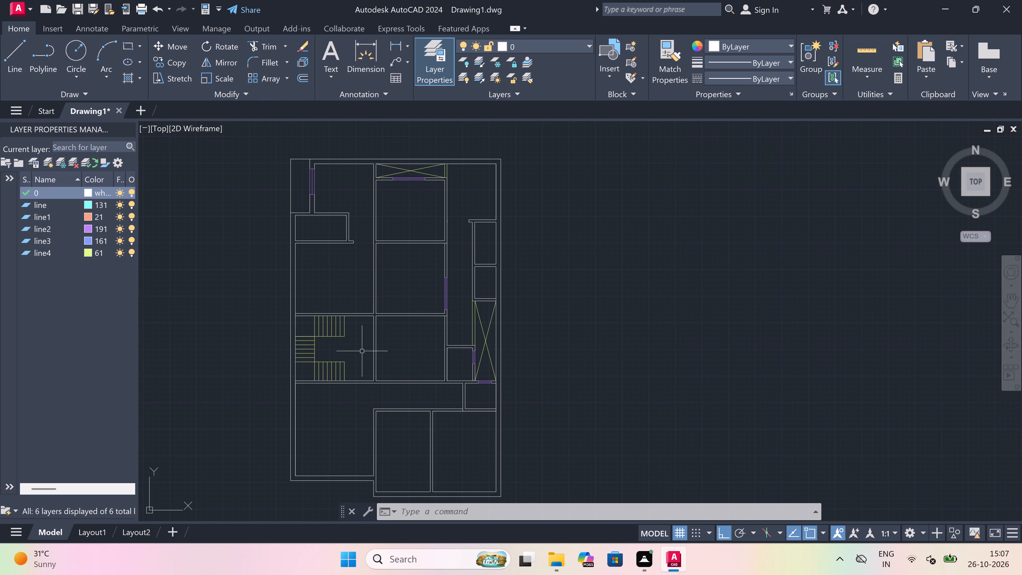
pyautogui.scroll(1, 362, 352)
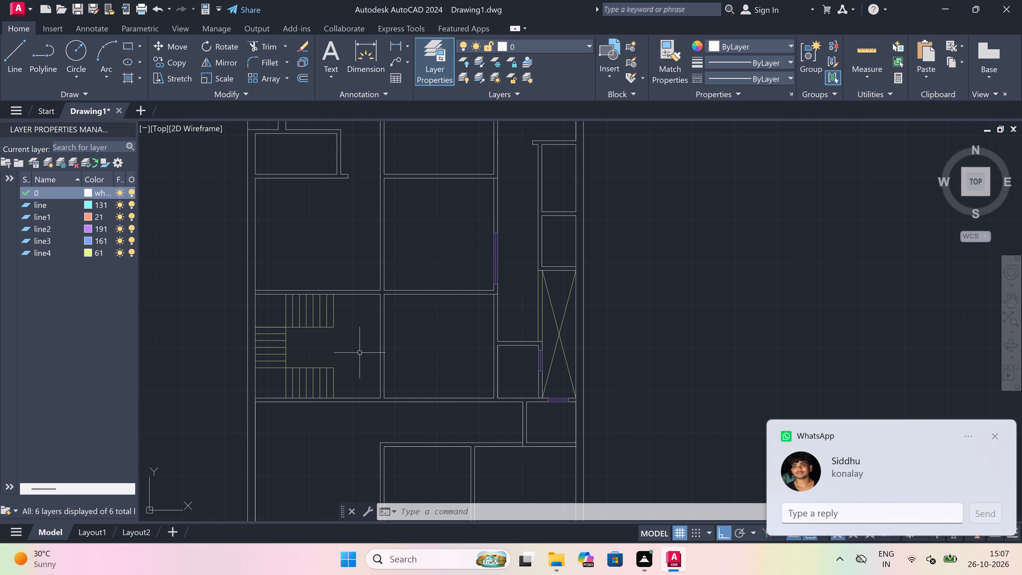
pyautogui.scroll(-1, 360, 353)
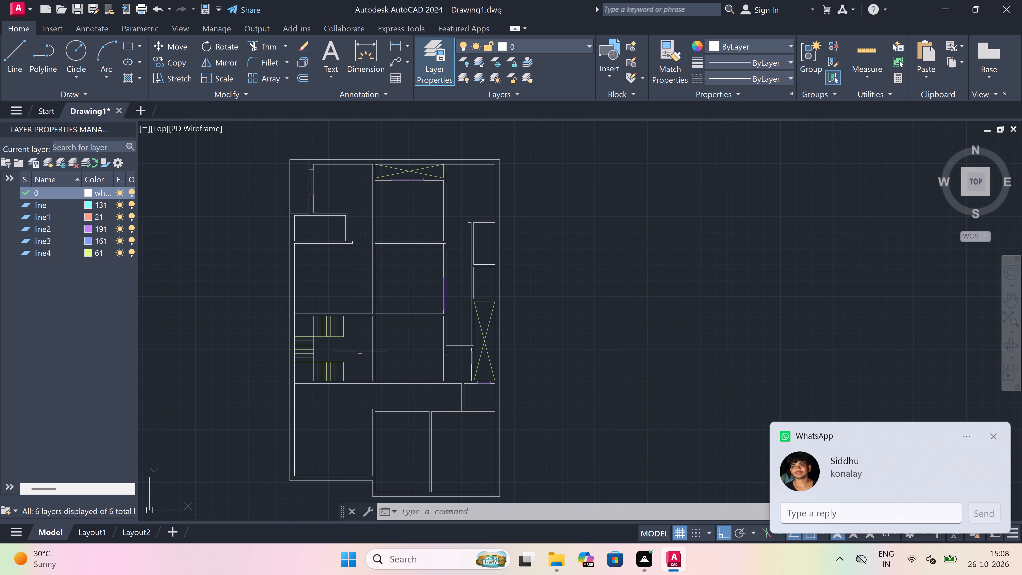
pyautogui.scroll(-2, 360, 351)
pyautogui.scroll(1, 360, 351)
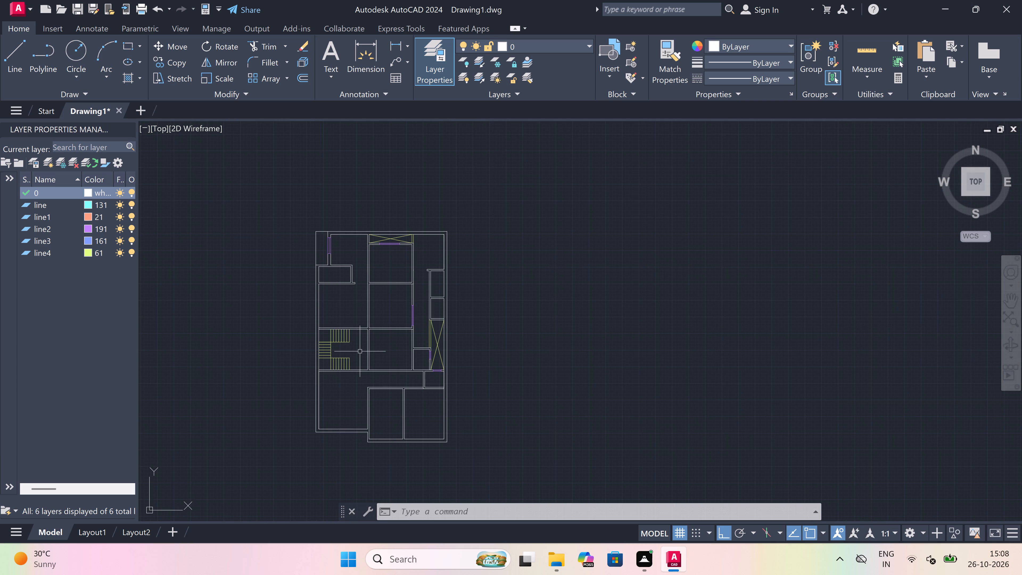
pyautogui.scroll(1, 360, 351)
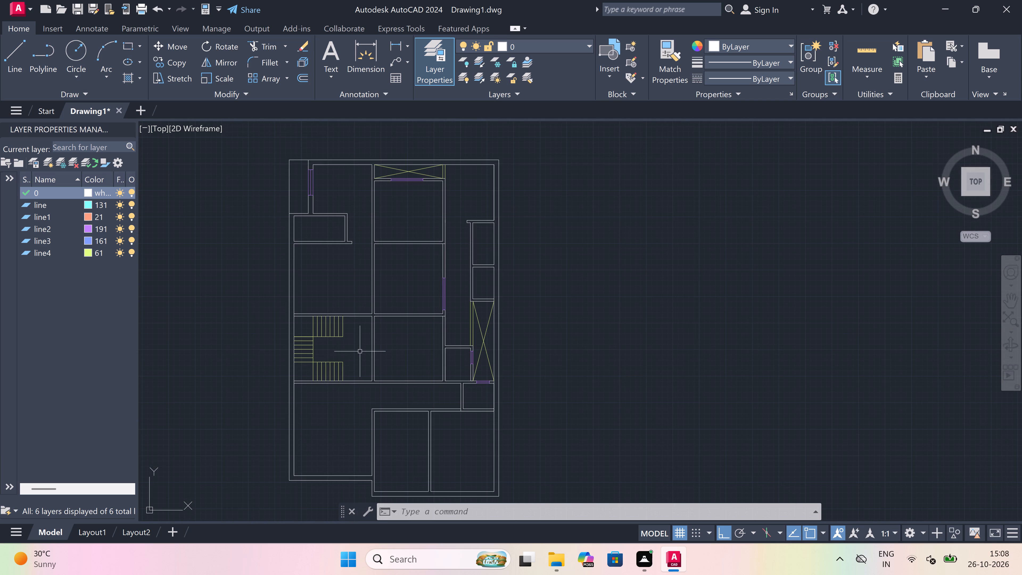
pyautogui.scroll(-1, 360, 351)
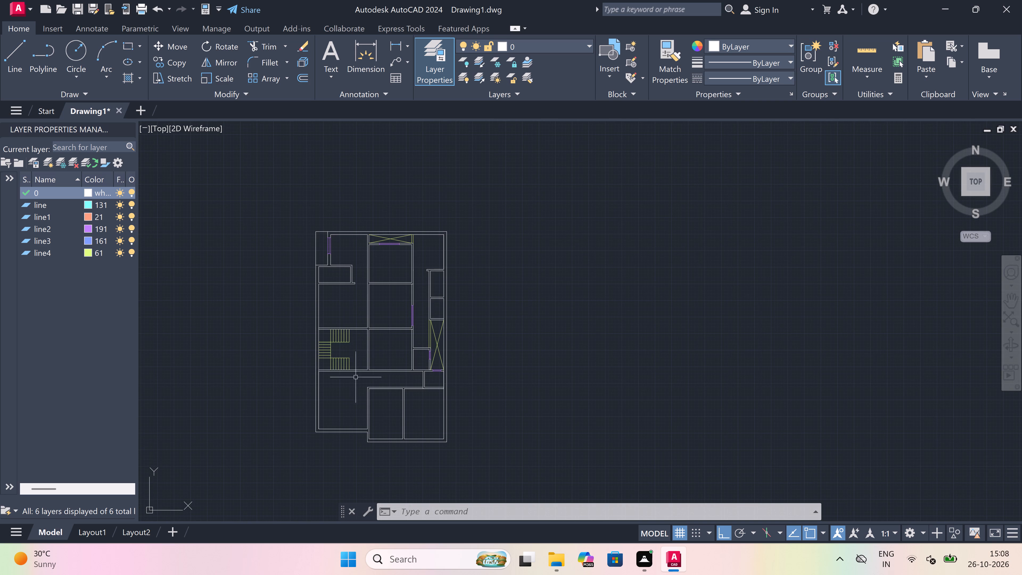
# Extend both lines of the partition right of the staircase down to the wall above the lower right rooms.
pyautogui.scroll(2, 355, 394)
pyautogui.scroll(2, 370, 354)
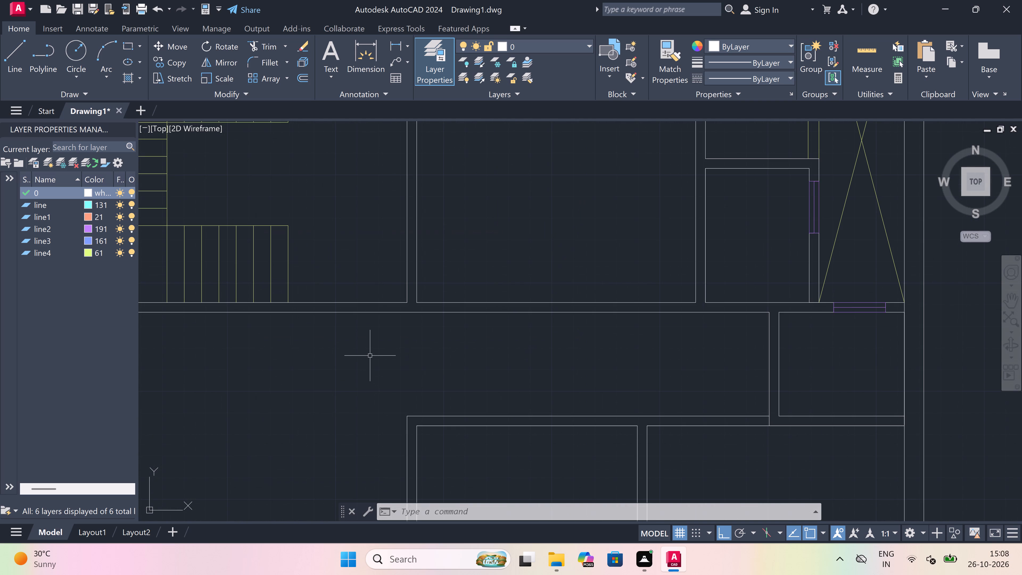
pyautogui.write('ex')
pyautogui.press('space')
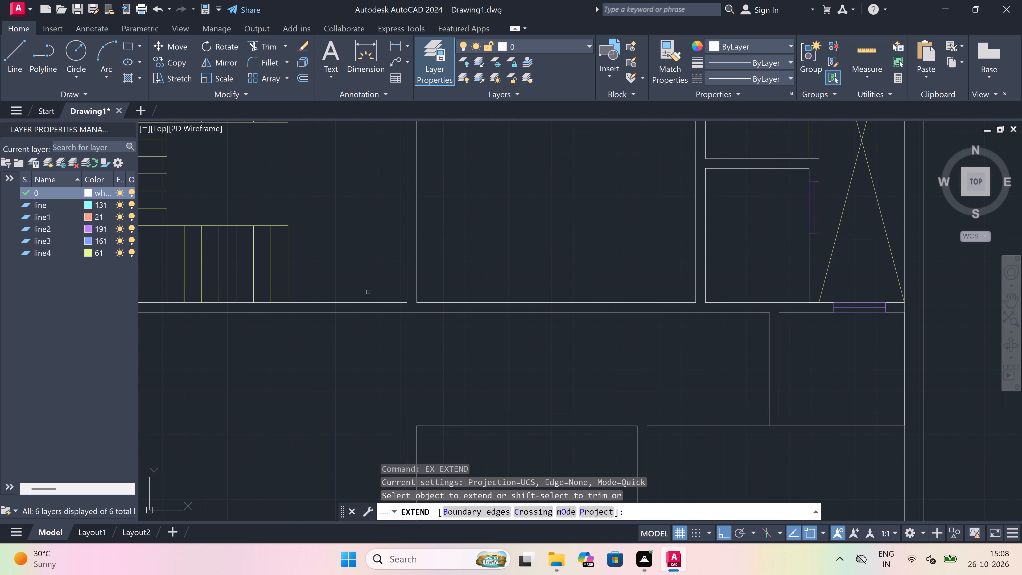
pyautogui.click(365, 275)
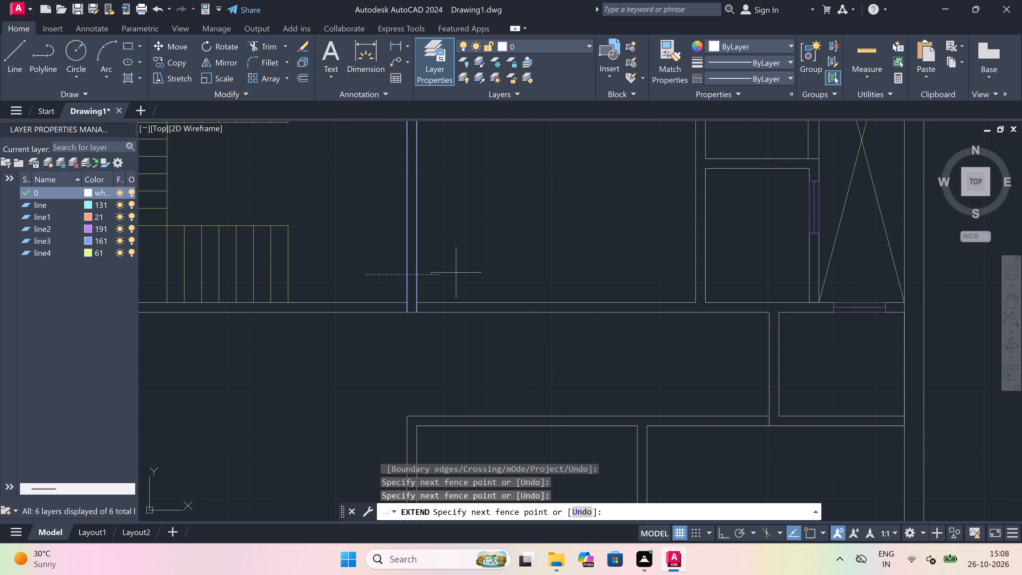
pyautogui.moveTo(456, 270); pyautogui.dragTo(448, 269)
pyautogui.moveTo(430, 265); pyautogui.dragTo(391, 277)
pyautogui.click(358, 284)
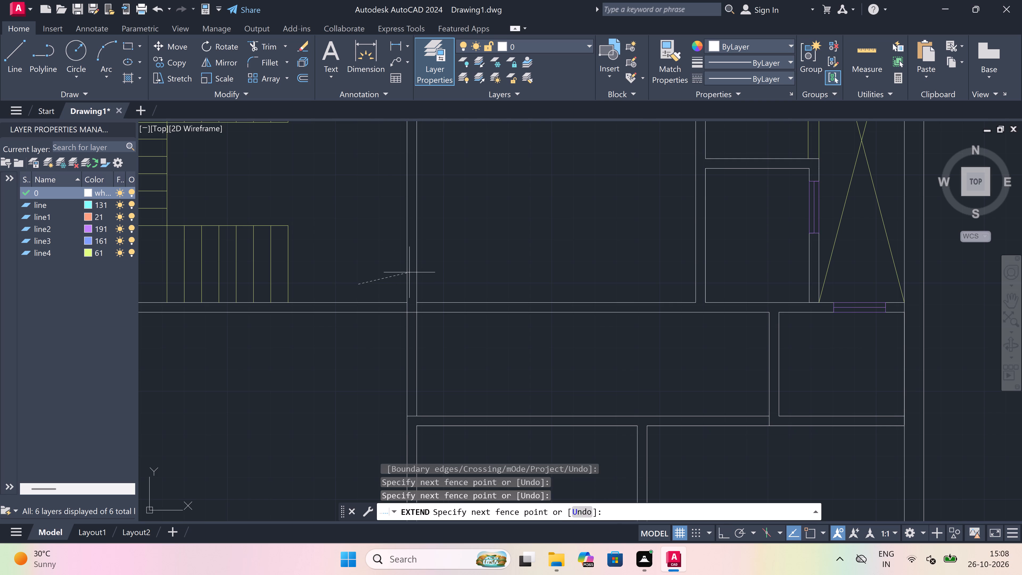
pyautogui.click(434, 254)
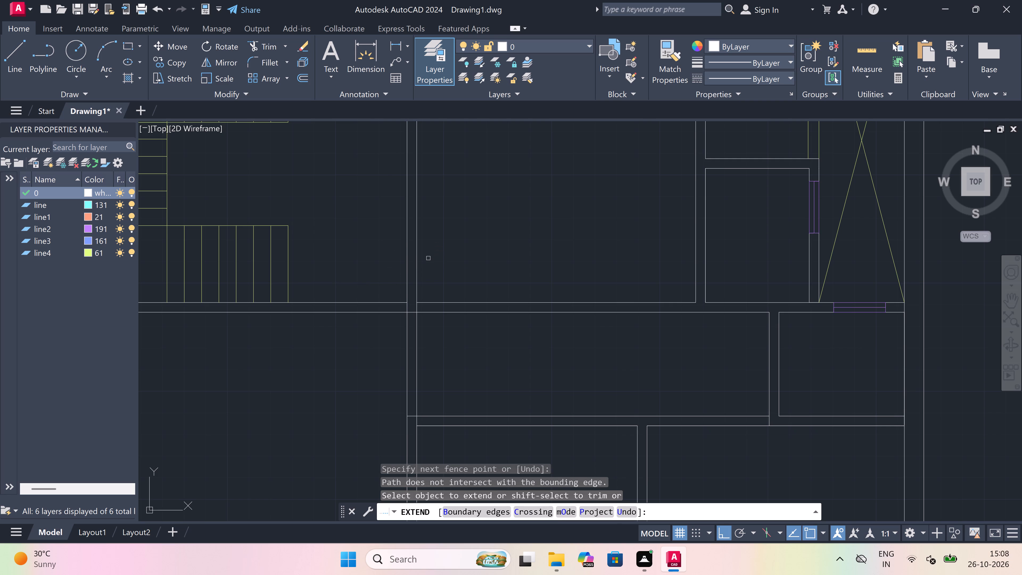
pyautogui.press('Escape')
# Trim the line segments crossing the junction between the extended partition and the wall below the staircase.
pyautogui.write('tr')
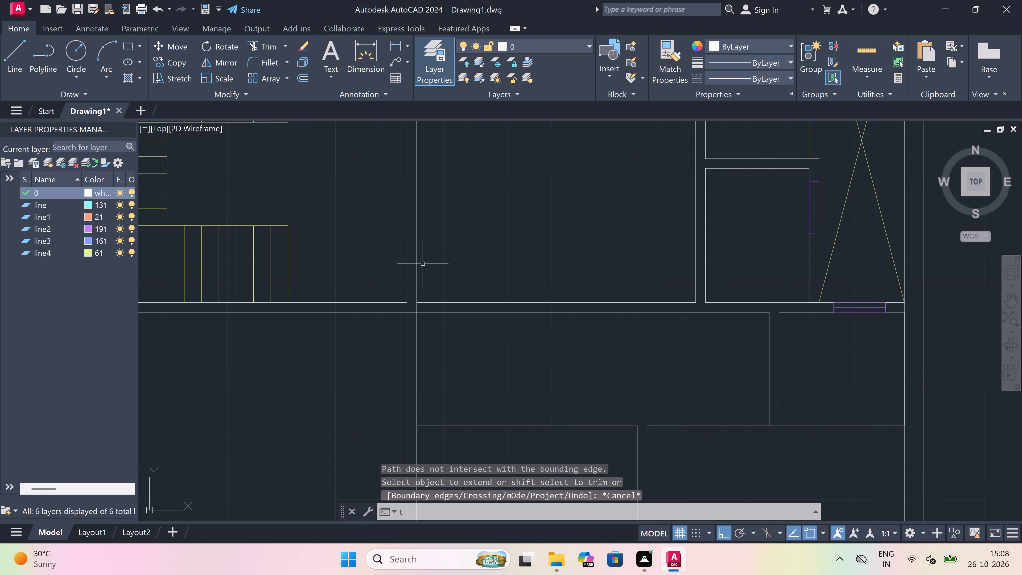
pyautogui.press('space')
pyautogui.scroll(3, 407, 315)
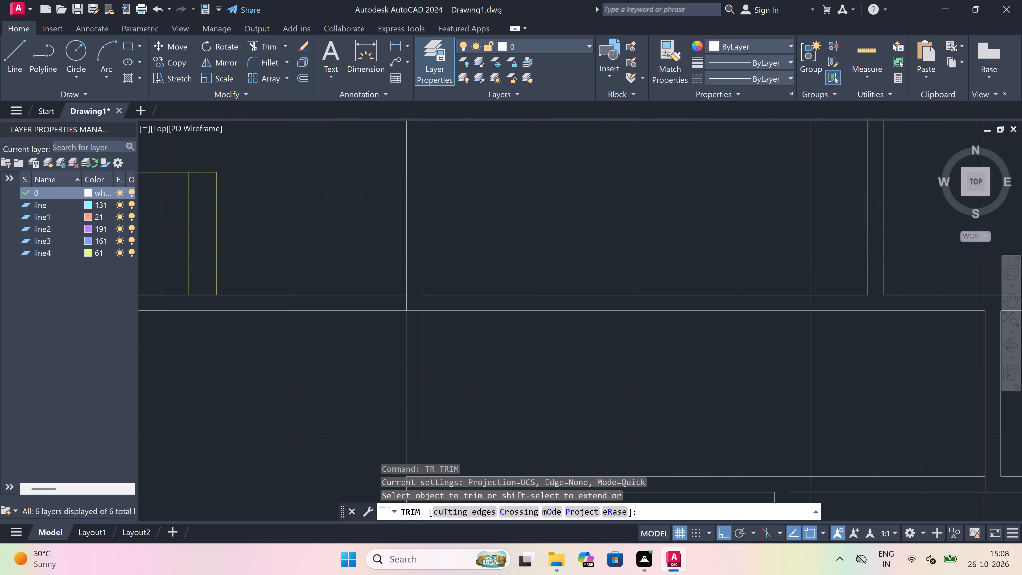
pyautogui.click(397, 292)
pyautogui.moveTo(482, 290); pyautogui.dragTo(482, 290)
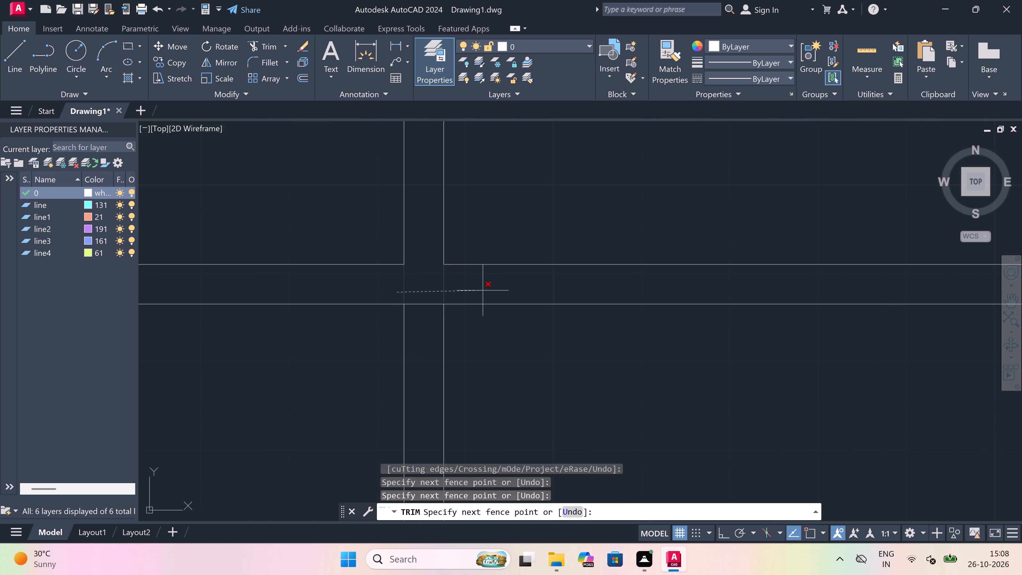
pyautogui.moveTo(482, 290); pyautogui.dragTo(470, 289)
pyautogui.moveTo(418, 287); pyautogui.dragTo(418, 291)
pyautogui.moveTo(420, 354); pyautogui.dragTo(420, 350)
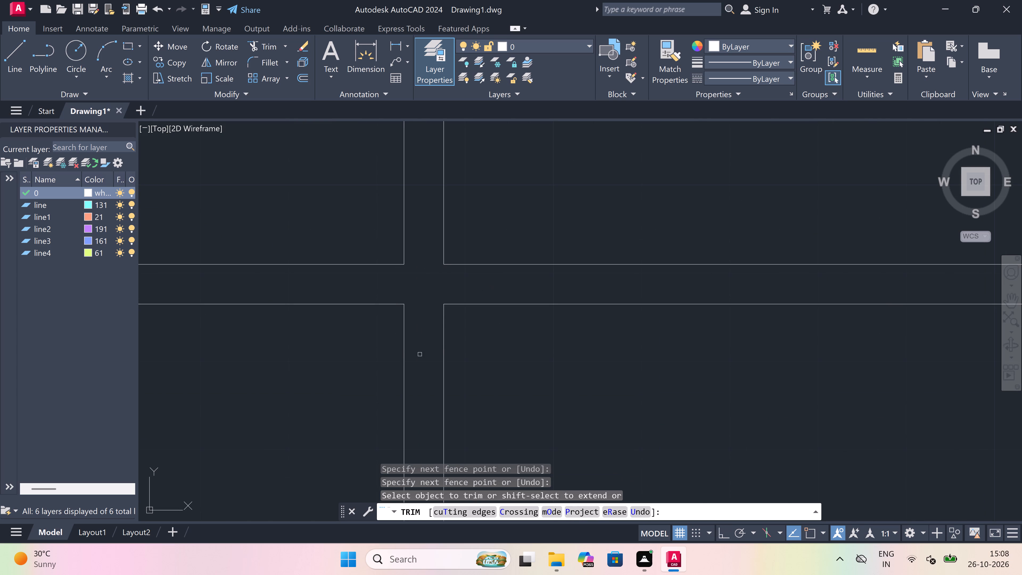
pyautogui.moveTo(420, 350); pyautogui.dragTo(420, 346)
# Trim the line segments crossing the junction of the extended partition and the top wall of the lower rooms.
pyautogui.scroll(-5, 414, 273)
pyautogui.scroll(6, 413, 326)
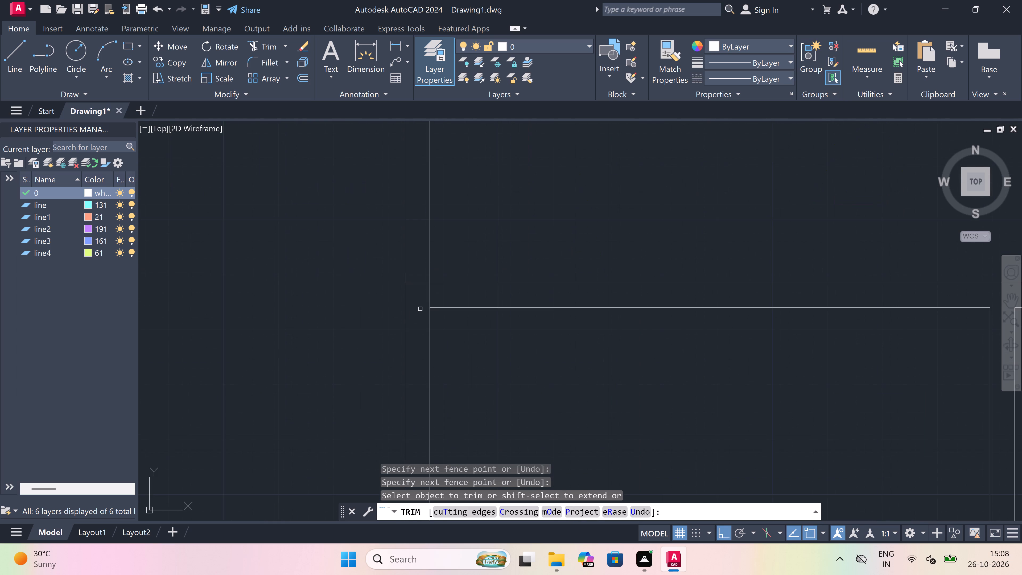
pyautogui.click(419, 295)
pyautogui.moveTo(456, 281); pyautogui.dragTo(452, 282)
pyautogui.moveTo(416, 286); pyautogui.dragTo(416, 276)
pyautogui.moveTo(416, 217); pyautogui.dragTo(413, 270)
pyautogui.click(413, 283)
pyautogui.scroll(-6, 413, 284)
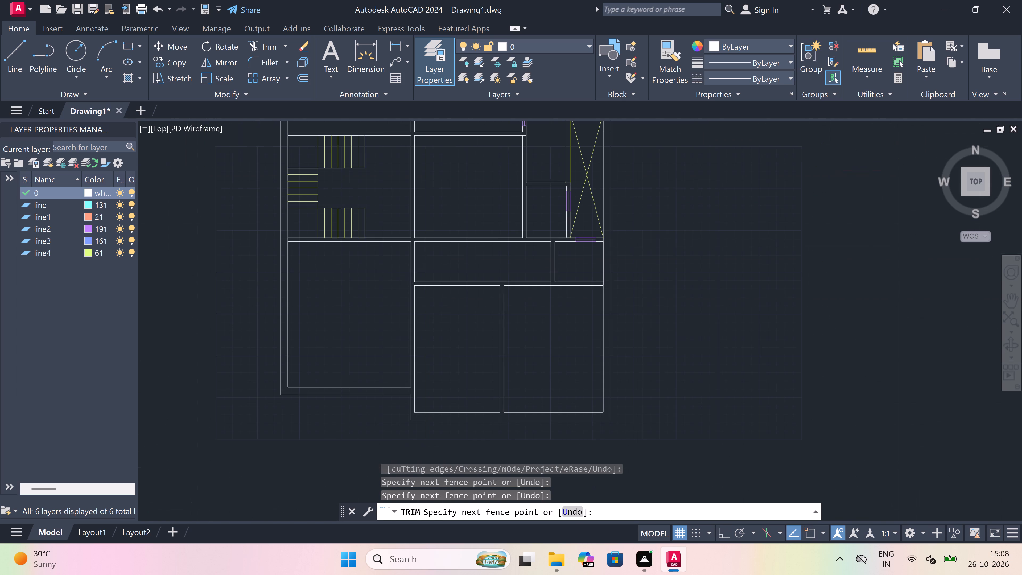
pyautogui.scroll(4, 411, 265)
pyautogui.press('Escape')
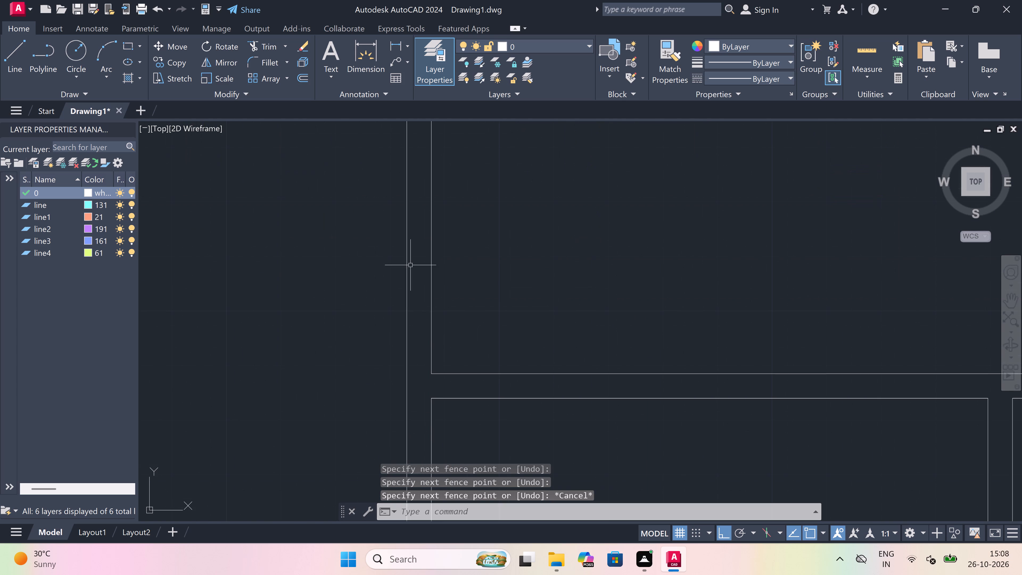
# Draw two short lines across the extended partition, near its lower and upper ends, to mark an opening.
pyautogui.press('l')
pyautogui.press('space')
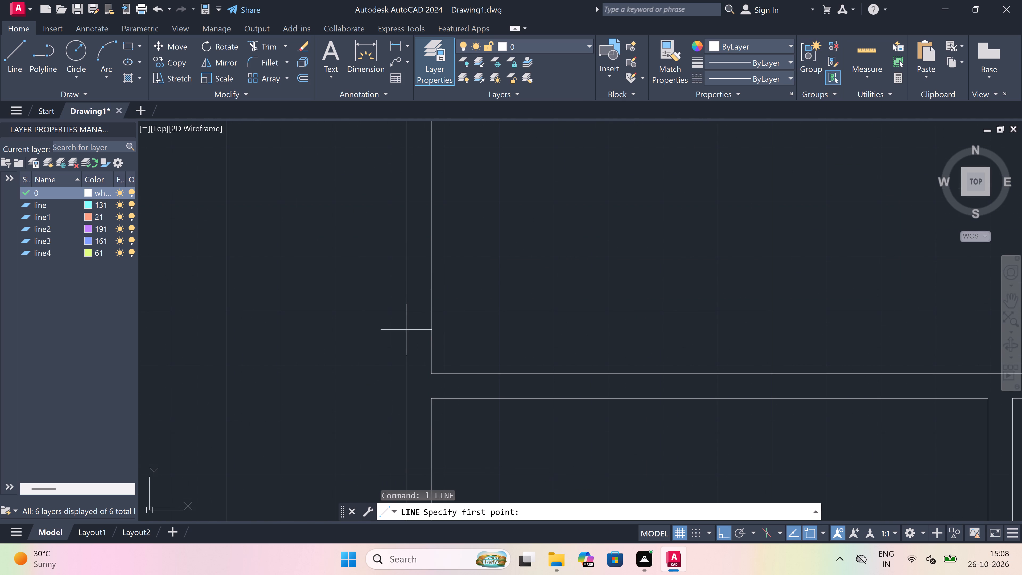
pyautogui.moveTo(406, 333); pyautogui.dragTo(413, 330)
pyautogui.click(428, 334)
pyautogui.press('Escape')
pyautogui.scroll(-1, 407, 359)
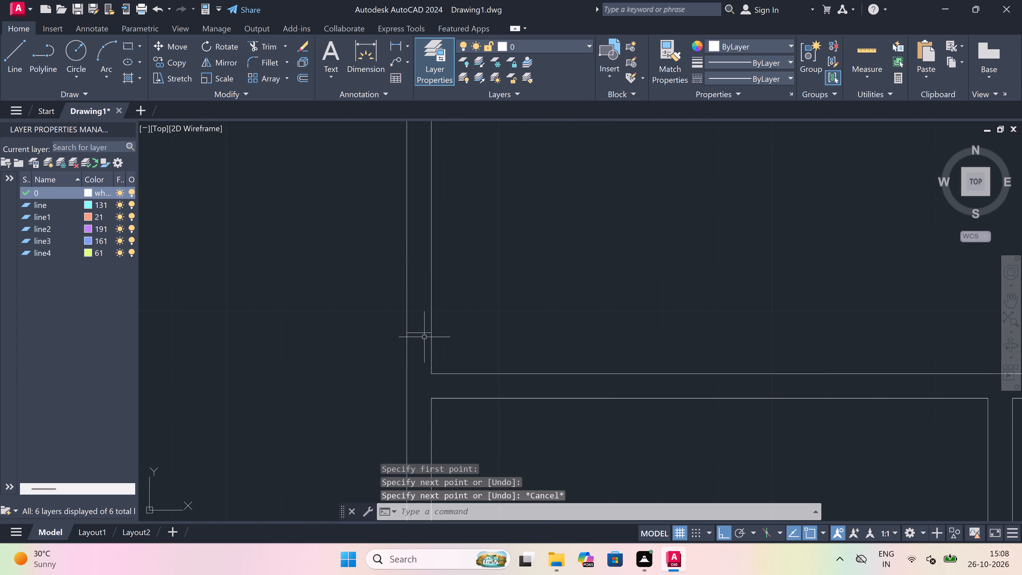
pyautogui.scroll(-3, 414, 345)
pyautogui.scroll(4, 412, 342)
pyautogui.press('space')
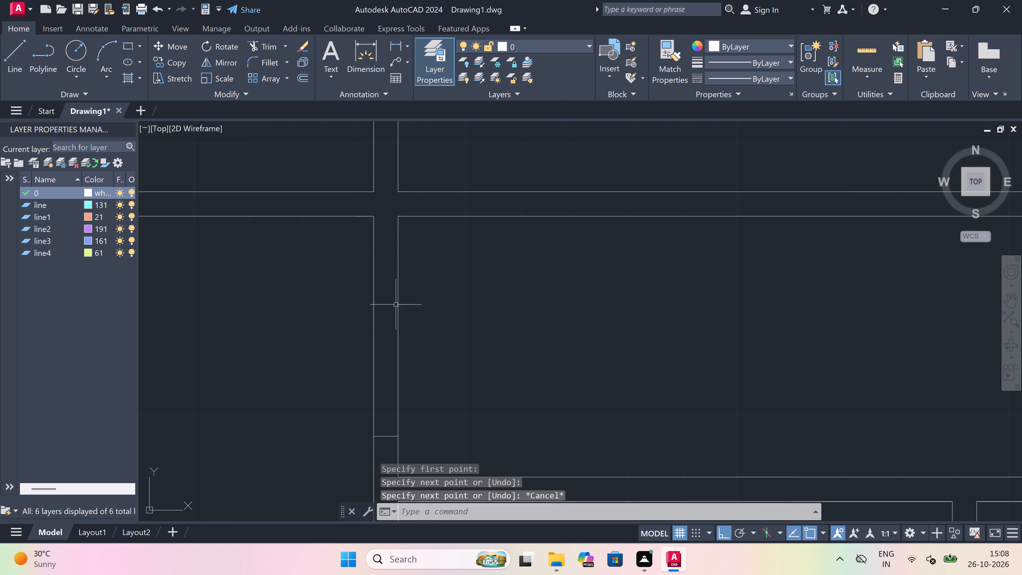
pyautogui.moveTo(373, 248); pyautogui.dragTo(385, 244)
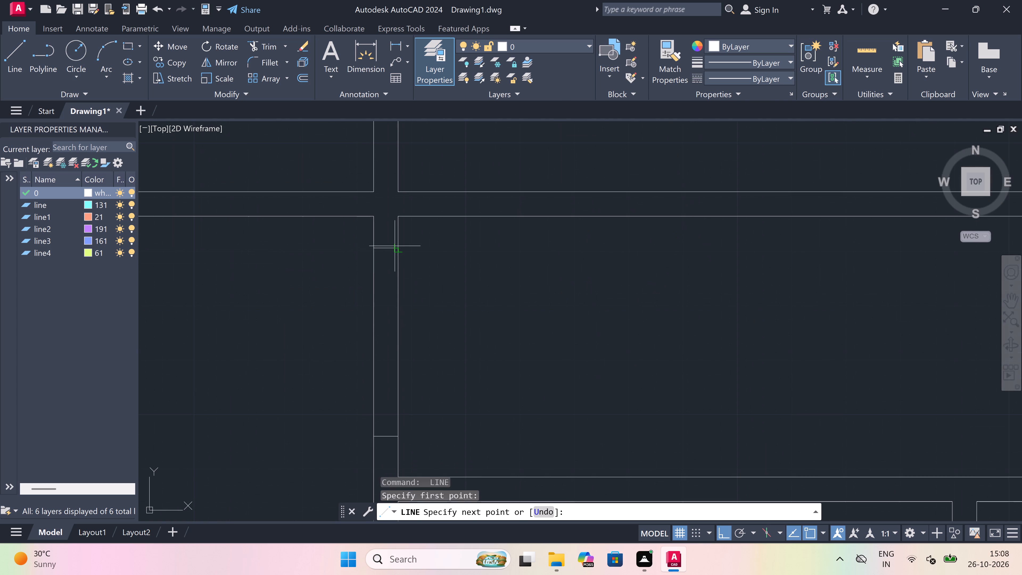
pyautogui.click(399, 246)
pyautogui.press('Escape')
# Trim both partition lines between the two short lines to cut the opening.
pyautogui.write('tr')
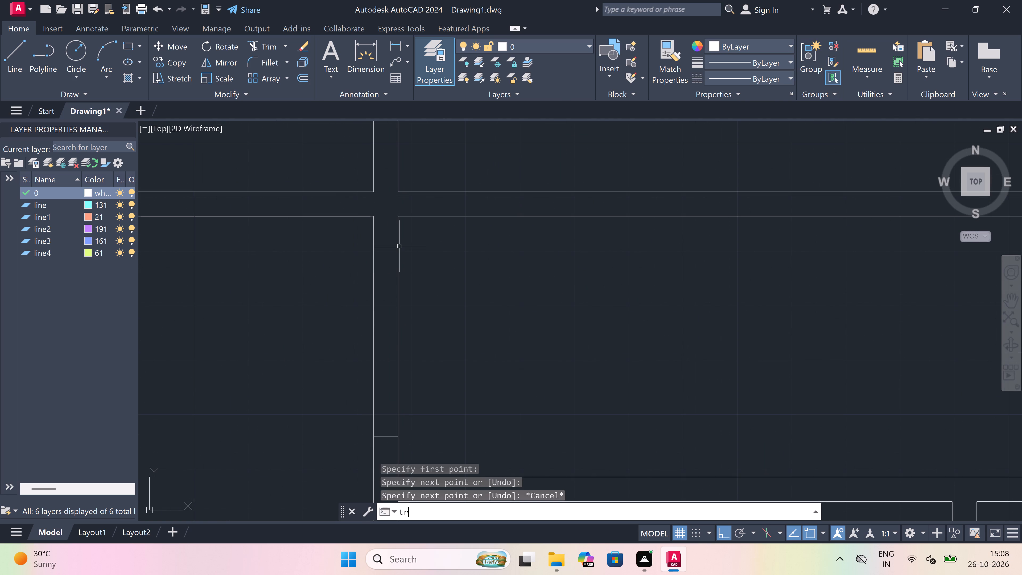
pyautogui.press('space')
pyautogui.moveTo(361, 290); pyautogui.dragTo(363, 291)
pyautogui.click(443, 305)
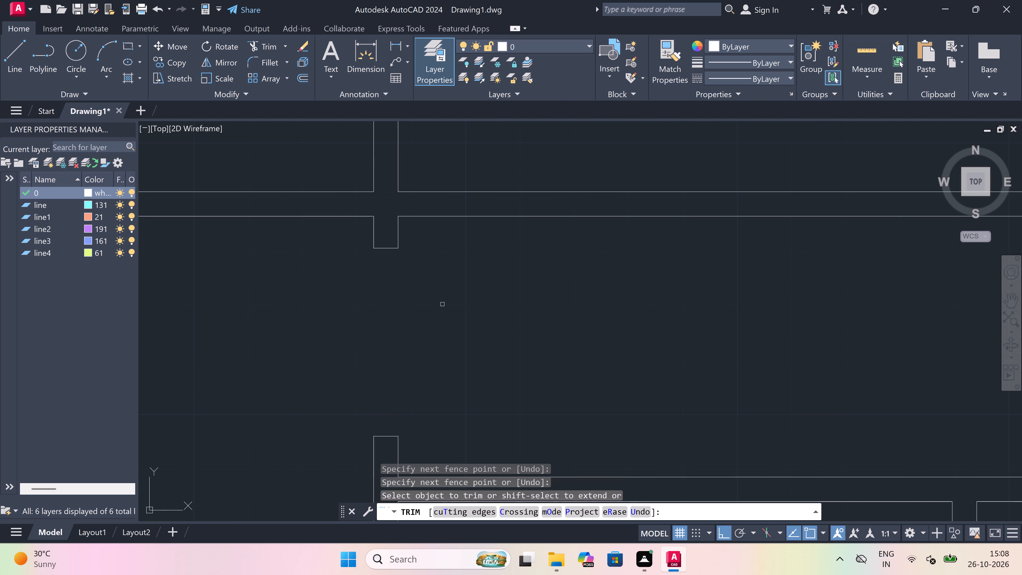
pyautogui.press('Escape')
# Draw lines across the wall below the staircase, just right of the lower flight and at the partition's left face.
pyautogui.scroll(-6, 384, 316)
pyautogui.scroll(5, 385, 317)
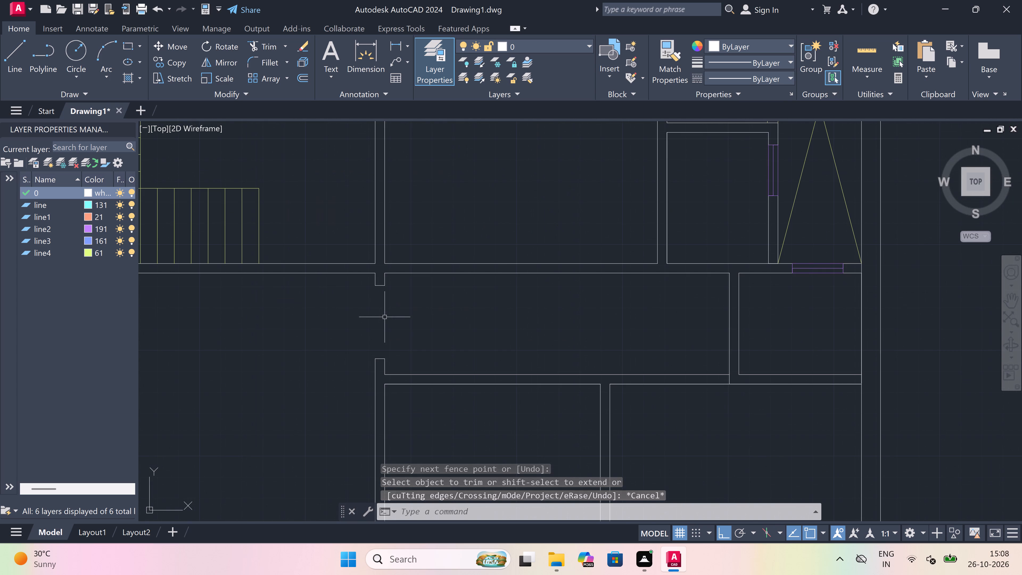
pyautogui.scroll(-2, 385, 318)
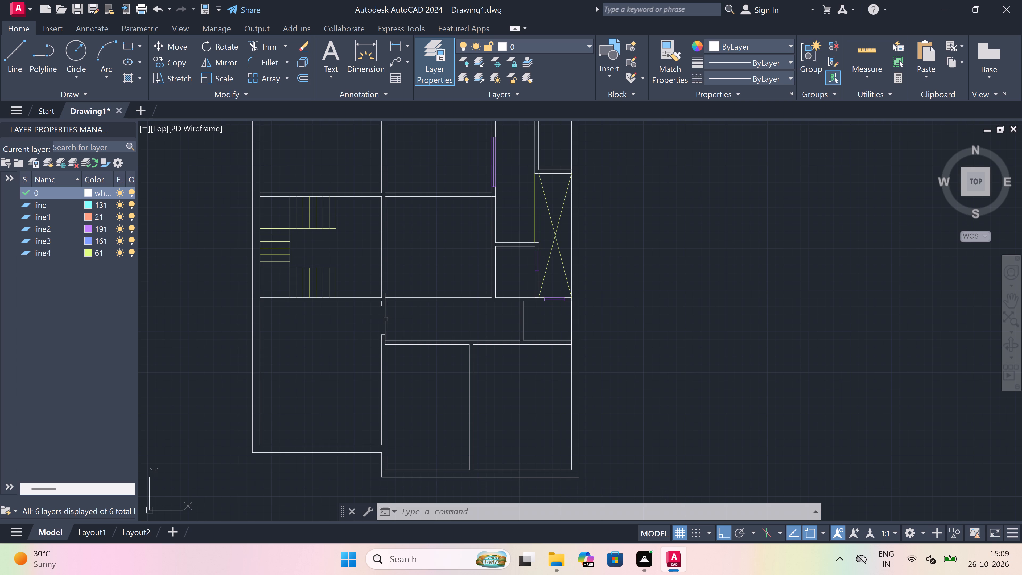
pyautogui.scroll(1, 386, 319)
pyautogui.scroll(1, 310, 286)
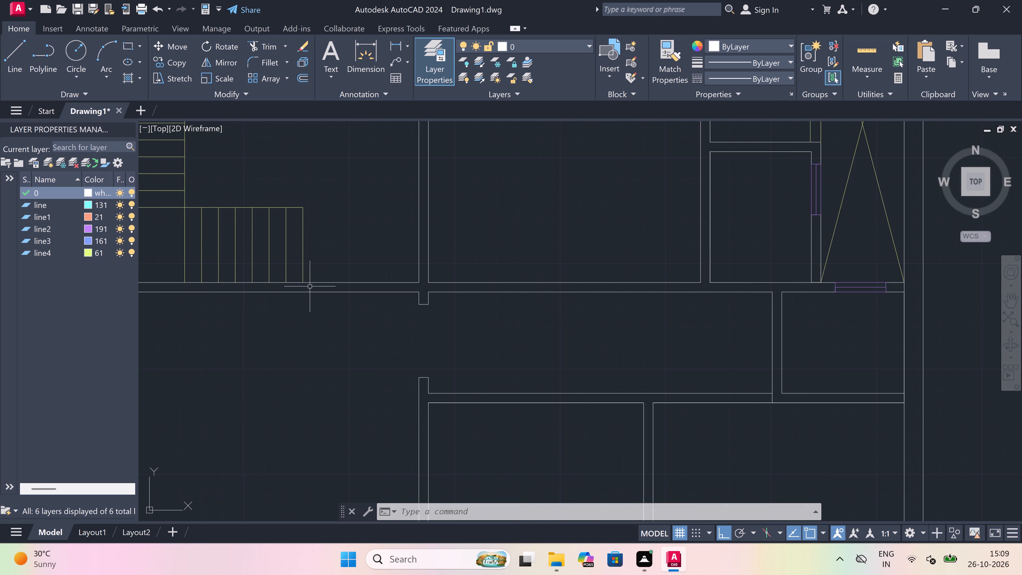
pyautogui.scroll(1, 310, 286)
pyautogui.press('l')
pyautogui.press('space')
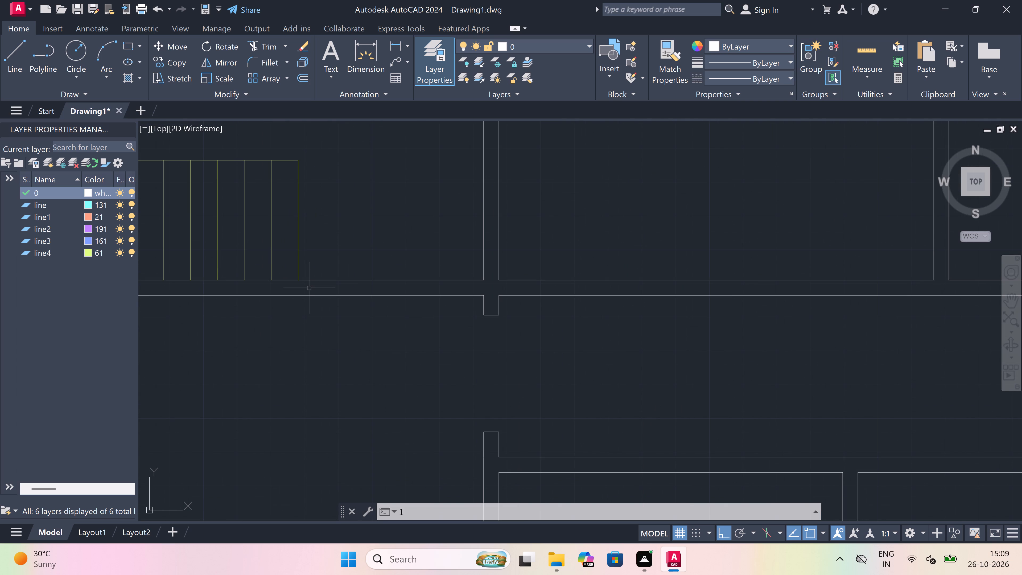
pyautogui.scroll(1, 310, 286)
pyautogui.moveTo(319, 278); pyautogui.dragTo(320, 285)
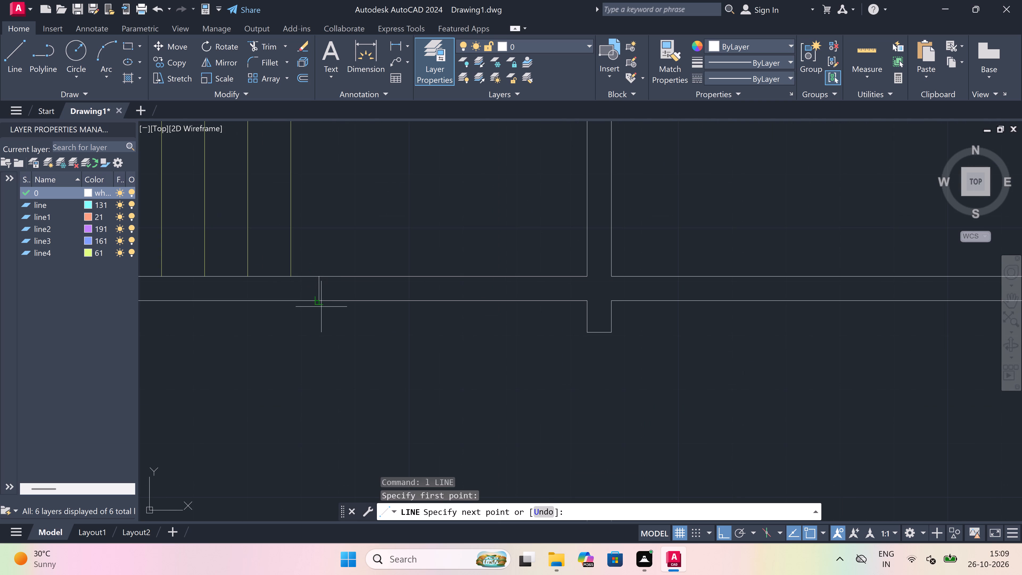
pyautogui.click(320, 298)
pyautogui.press('Escape')
pyautogui.press('space')
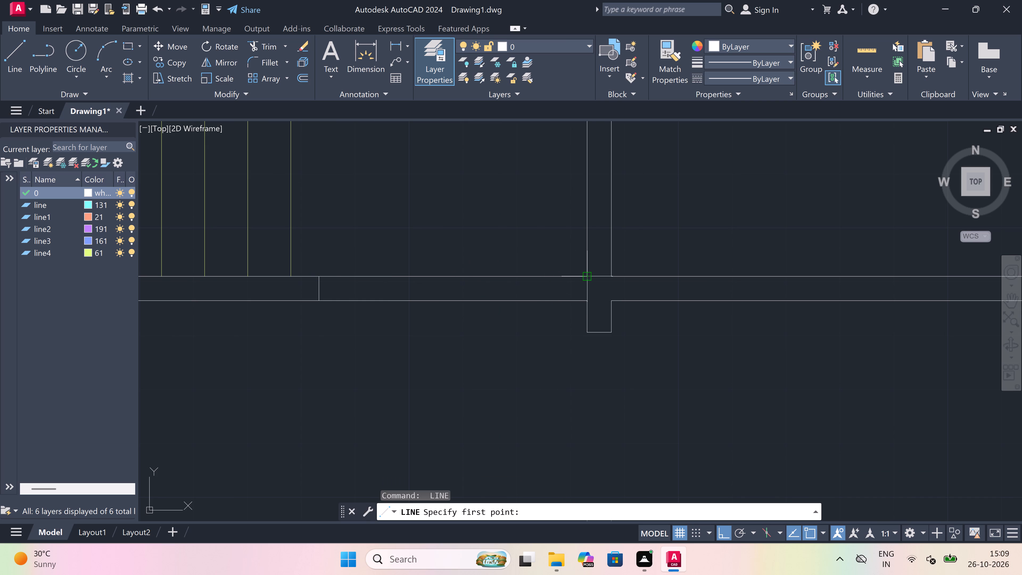
pyautogui.moveTo(586, 274); pyautogui.dragTo(586, 285)
pyautogui.click(585, 297)
pyautogui.press('Escape')
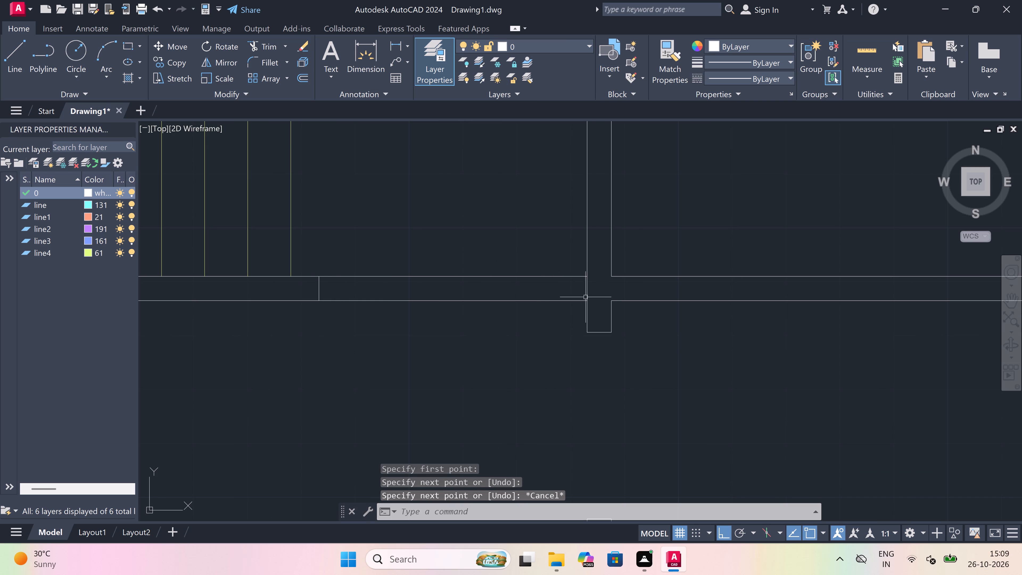
# Trim both lines of the wall below the staircase between the two crossing lines to cut an opening.
pyautogui.press('t')
pyautogui.press('r')
pyautogui.moveTo(546, 267); pyautogui.dragTo(543, 293)
pyautogui.click(531, 329)
pyautogui.press('space')
pyautogui.moveTo(514, 275); pyautogui.dragTo(513, 280)
pyautogui.moveTo(497, 317); pyautogui.dragTo(496, 317)
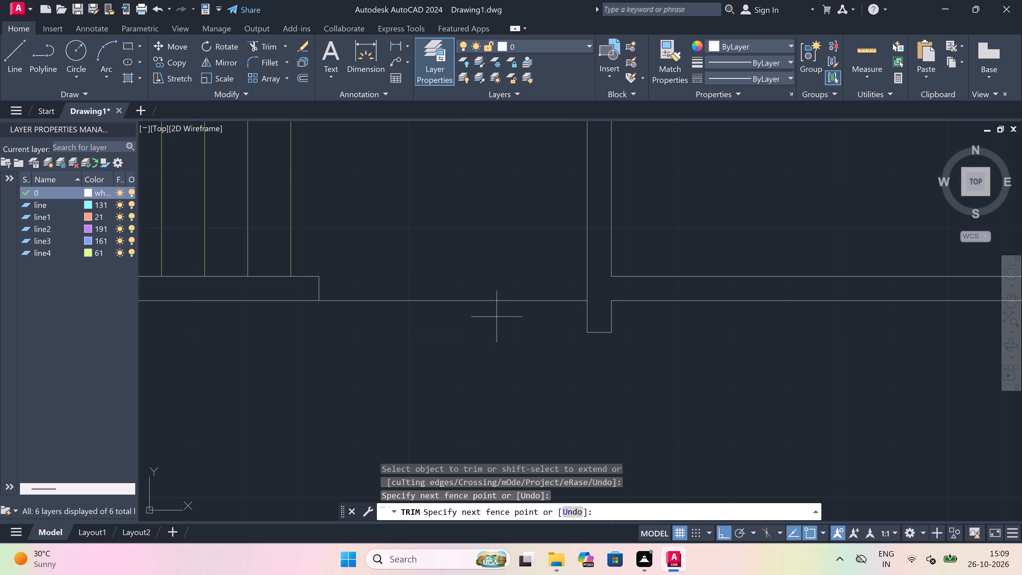
pyautogui.moveTo(496, 317); pyautogui.dragTo(494, 314)
pyautogui.click(489, 281)
pyautogui.scroll(-5, 459, 361)
pyautogui.scroll(3, 451, 305)
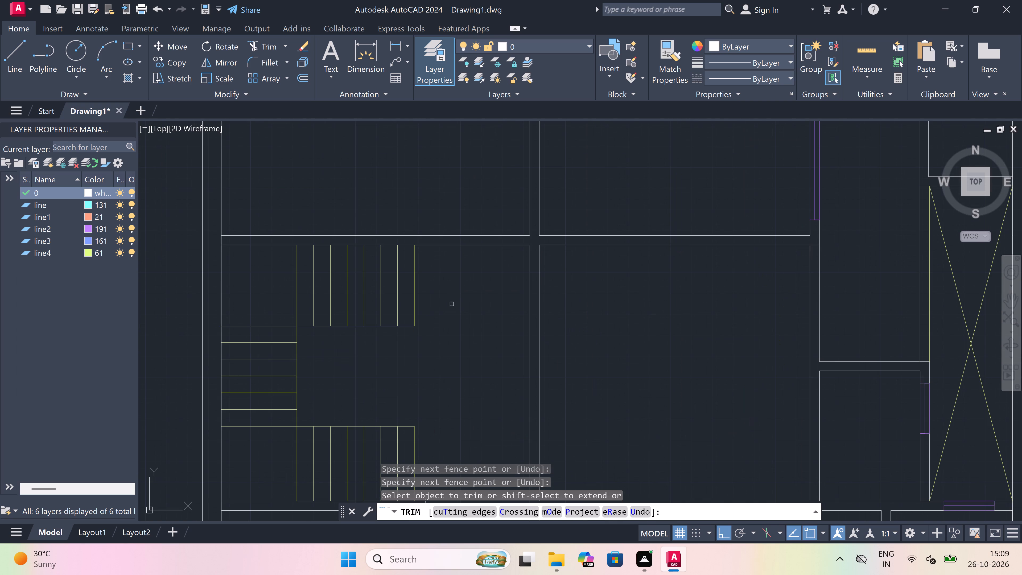
# Draw two lines across the wall above the staircase, one just right of the upper flight and one at the partition's left face.
pyautogui.press('Escape')
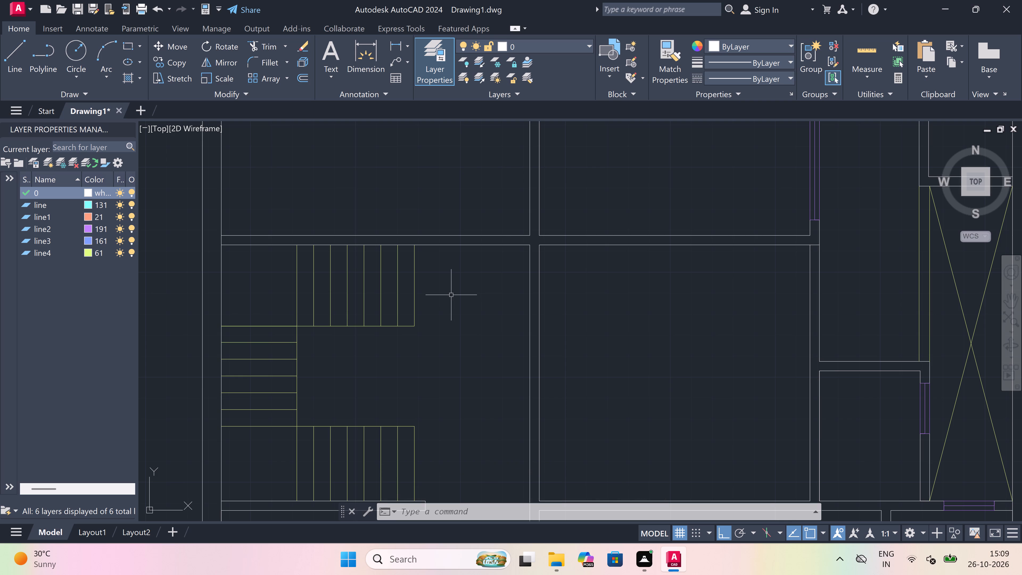
pyautogui.press('l')
pyautogui.press('space')
pyautogui.scroll(-1, 442, 318)
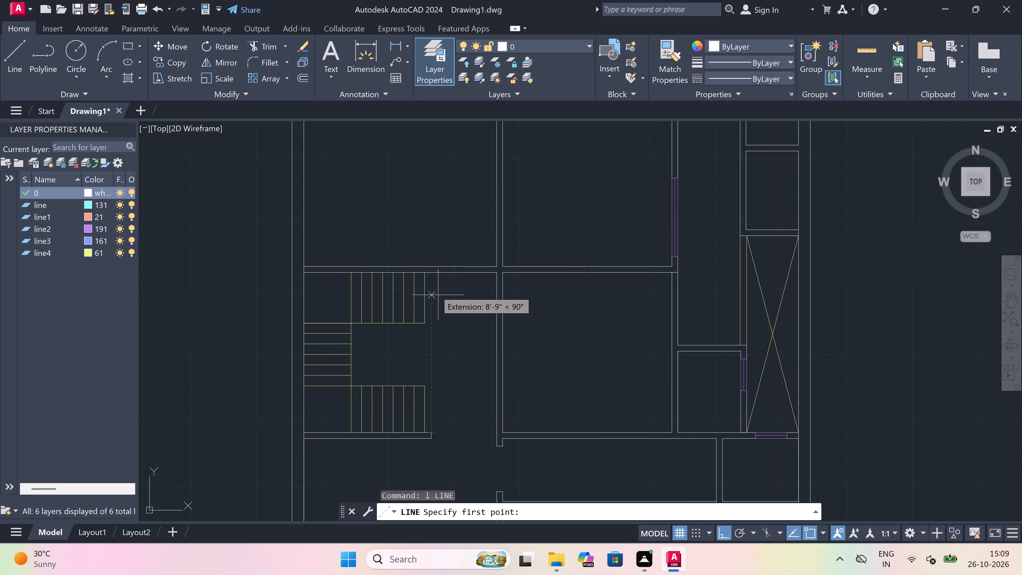
pyautogui.click(434, 273)
pyautogui.scroll(4, 433, 269)
pyautogui.click(430, 258)
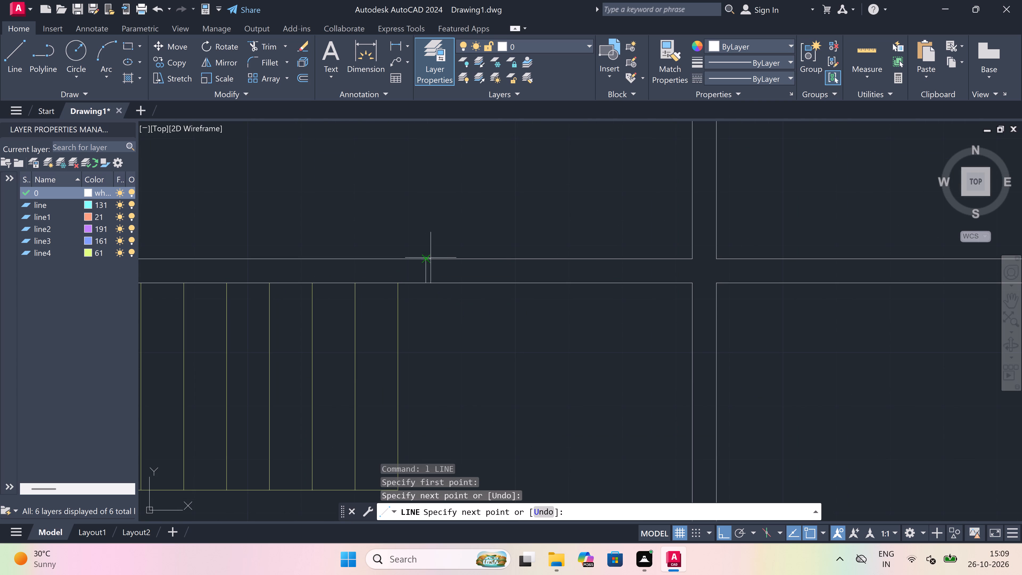
pyautogui.press('Escape')
pyautogui.press('space')
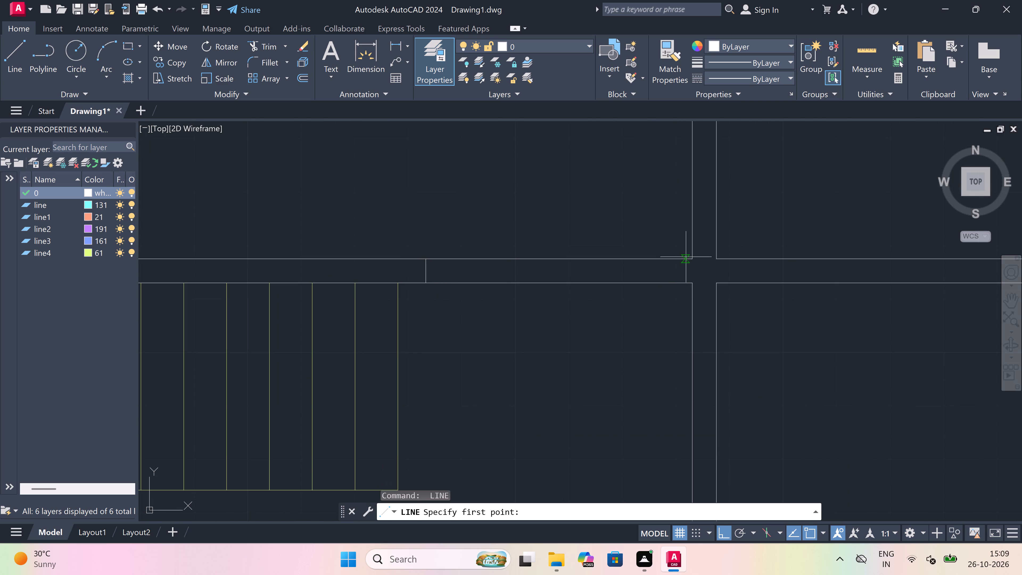
pyautogui.moveTo(694, 256); pyautogui.dragTo(693, 262)
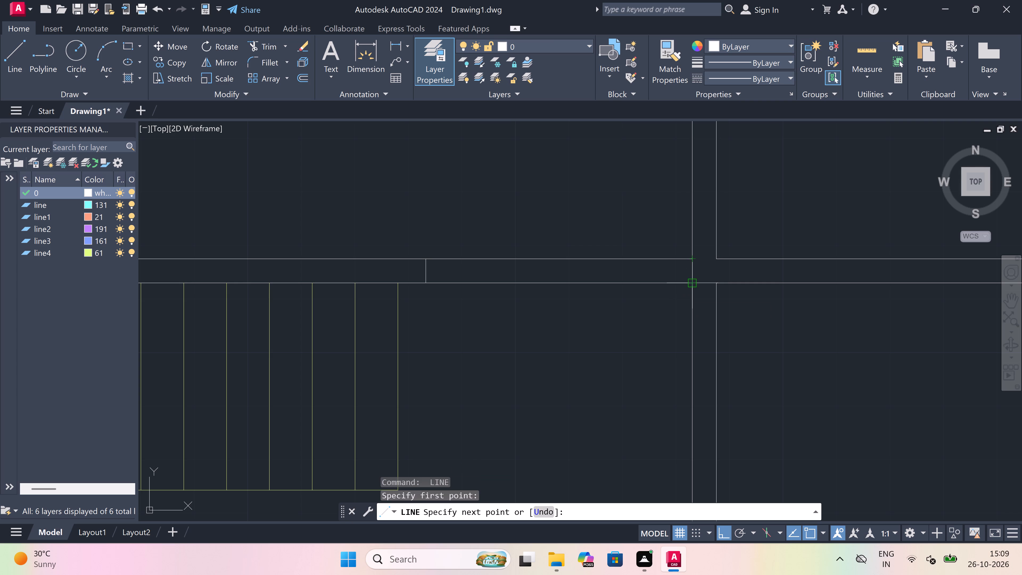
pyautogui.click(691, 284)
pyautogui.press('Escape')
# Trim both lines of the wall above the staircase between the two crossing lines to cut an opening.
pyautogui.press('t')
pyautogui.press('r')
pyautogui.press('space')
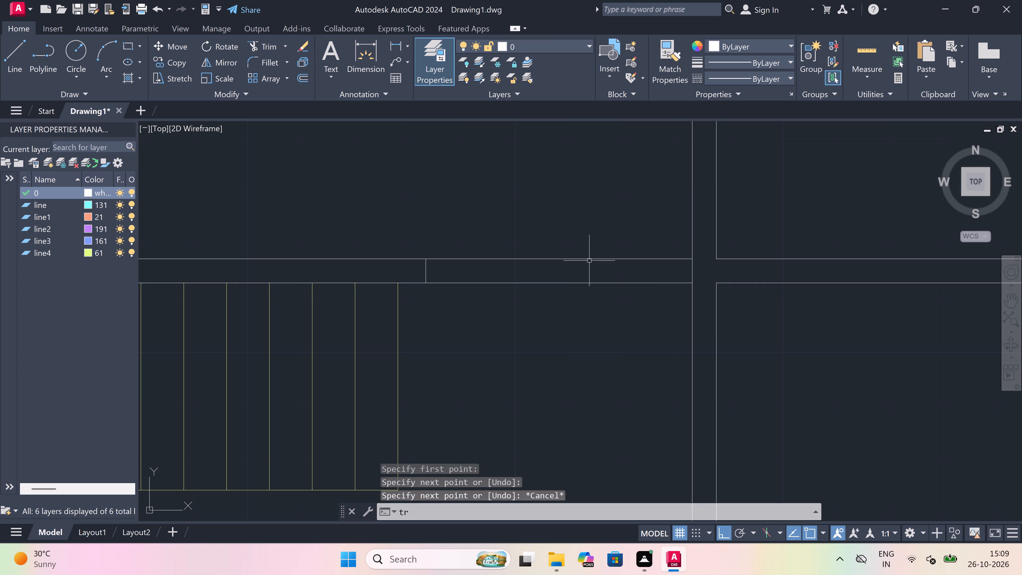
pyautogui.moveTo(587, 250); pyautogui.dragTo(585, 260)
pyautogui.click(581, 292)
pyautogui.press('Escape')
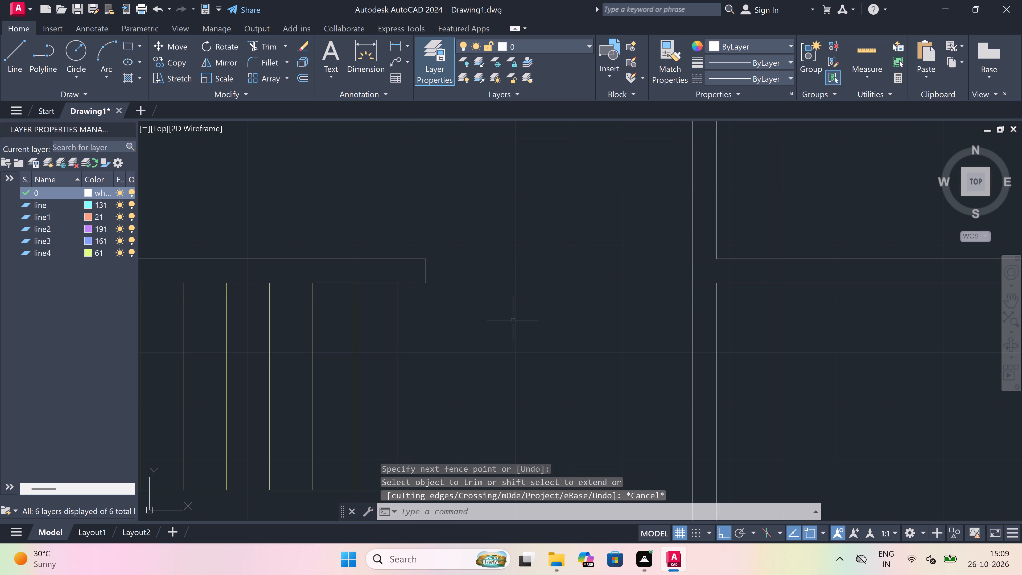
# Trim away the top and left outer wall lines around the plan's upper-left corner recess, beside the window.
pyautogui.scroll(-6, 500, 326)
pyautogui.scroll(4, 481, 307)
pyautogui.scroll(-1, 481, 307)
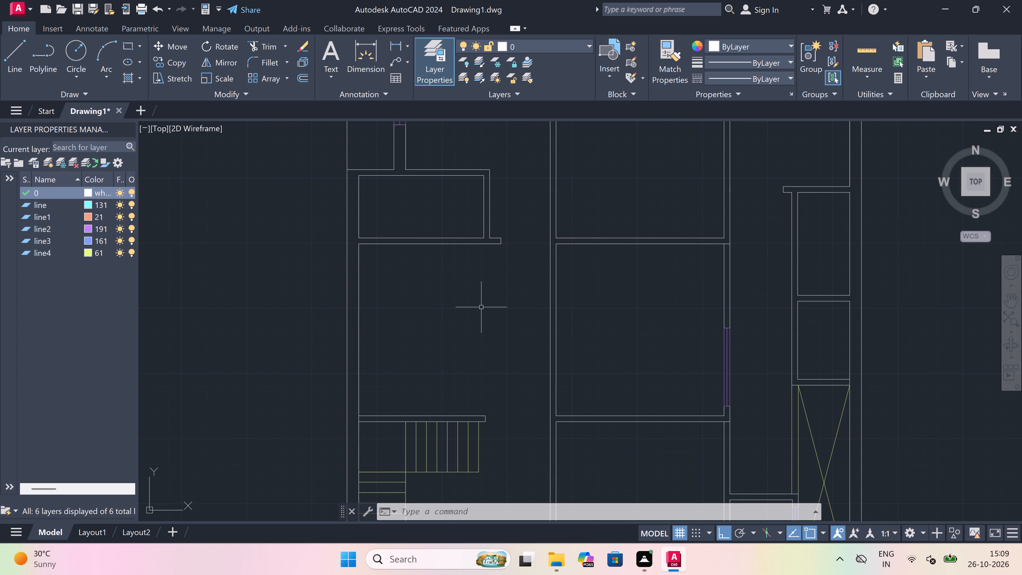
pyautogui.scroll(-1, 481, 307)
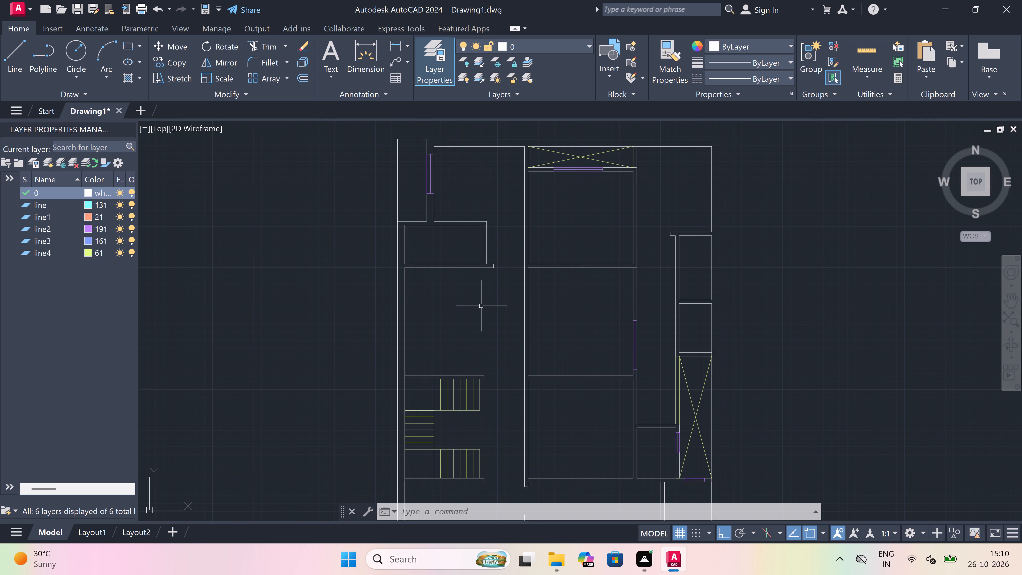
pyautogui.scroll(-2, 481, 305)
pyautogui.scroll(3, 483, 273)
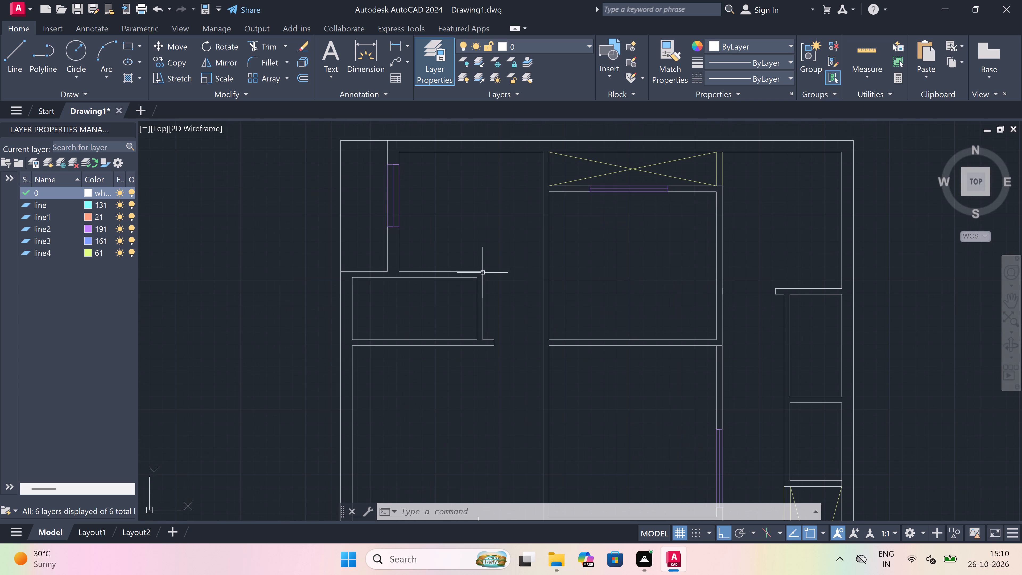
pyautogui.scroll(-1, 483, 273)
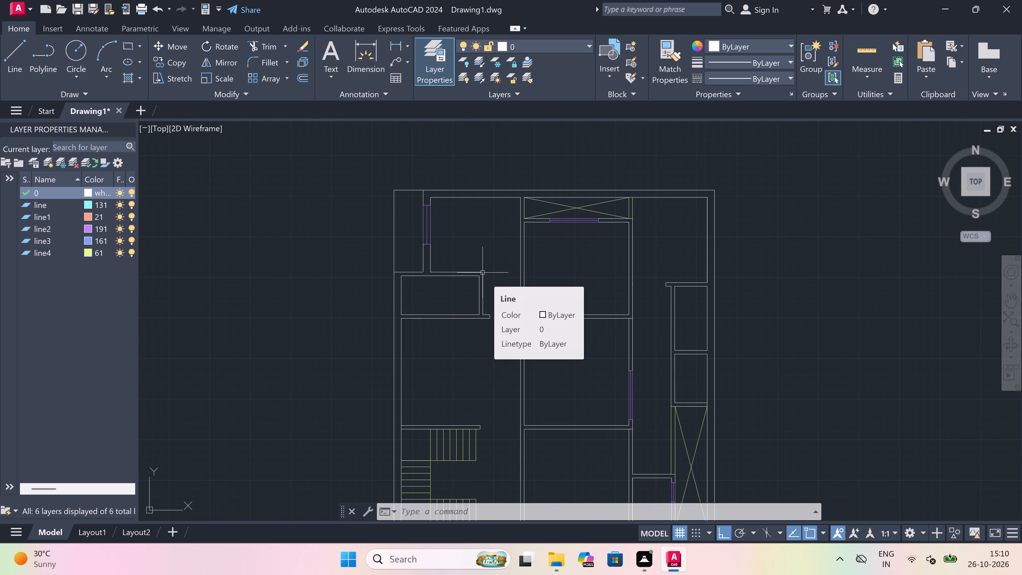
pyautogui.scroll(1, 483, 273)
pyautogui.scroll(-1, 481, 273)
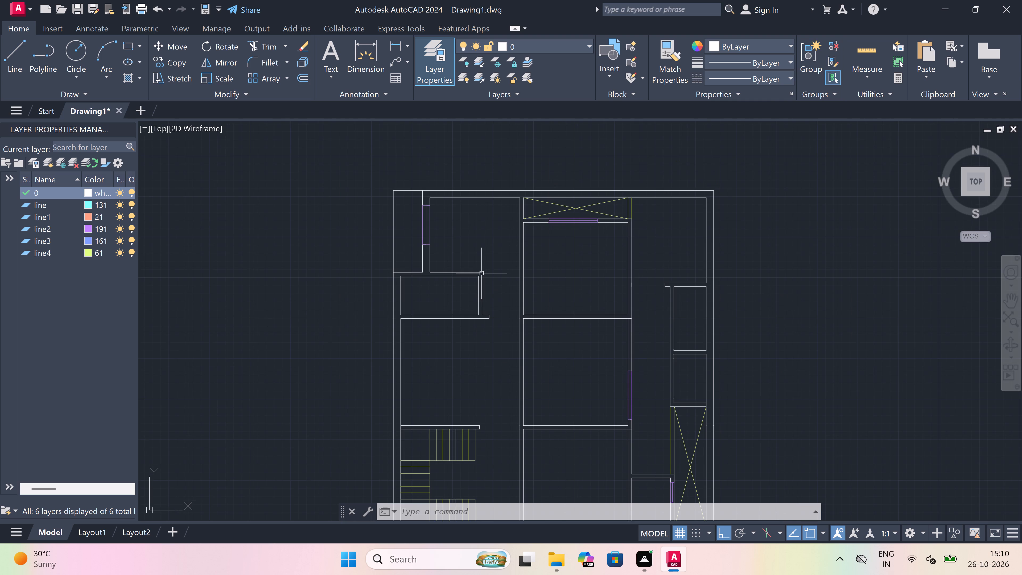
pyautogui.scroll(-1, 481, 273)
pyautogui.scroll(3, 425, 236)
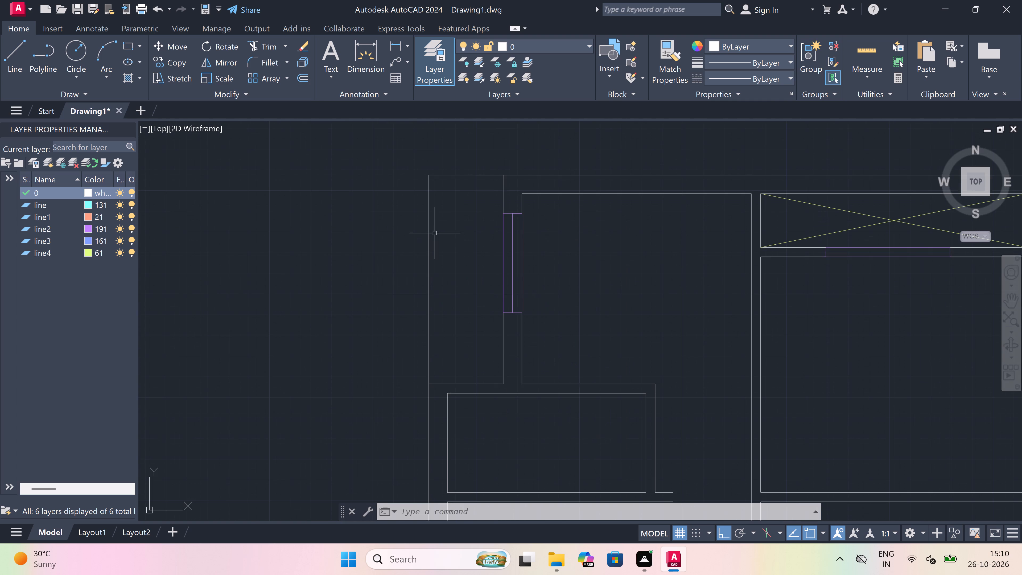
pyautogui.write('tr')
pyautogui.press('space')
pyautogui.click(453, 181)
pyautogui.click(455, 163)
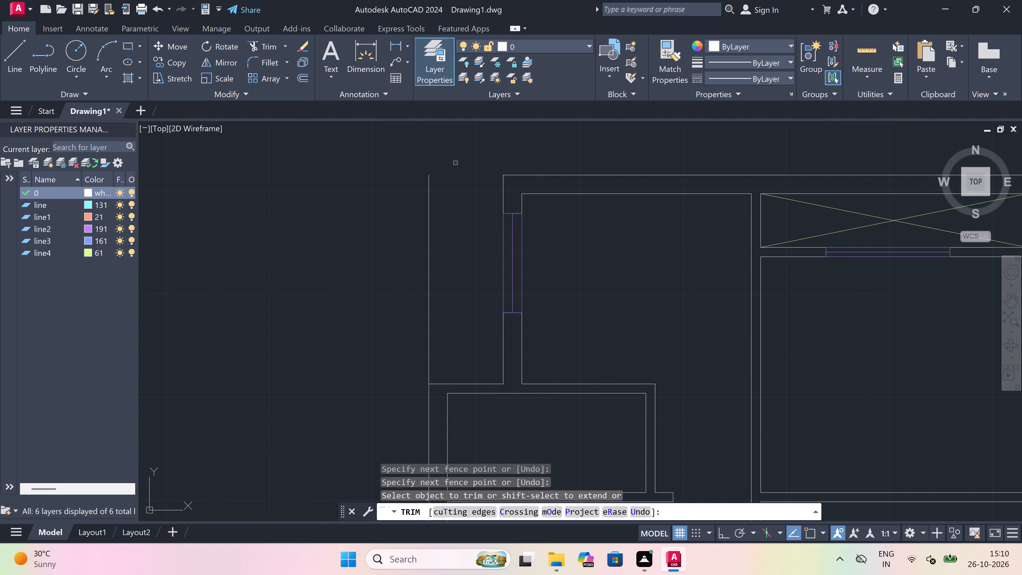
pyautogui.moveTo(450, 186); pyautogui.dragTo(440, 213)
pyautogui.click(385, 318)
pyautogui.click(436, 282)
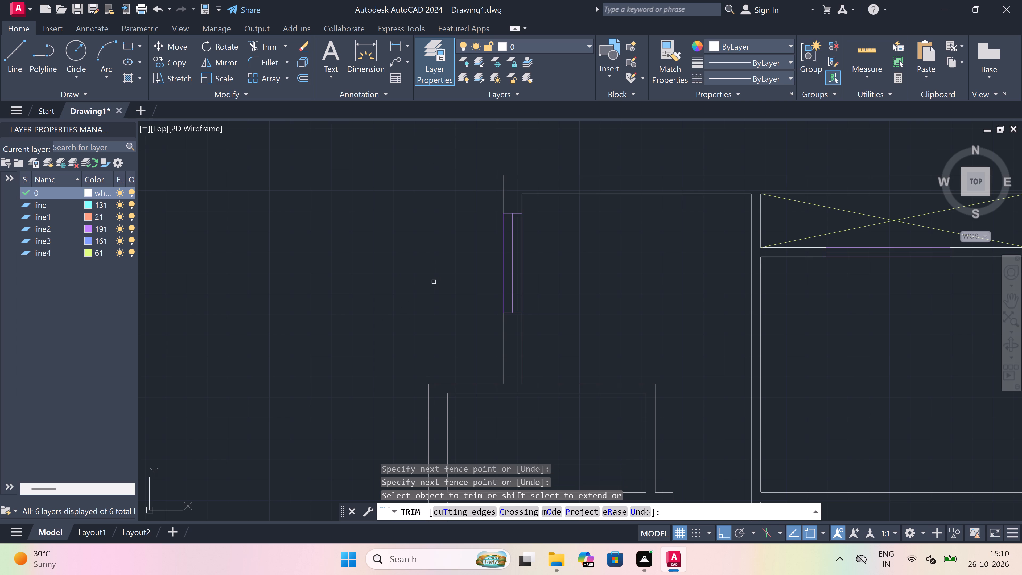
pyautogui.press('Escape')
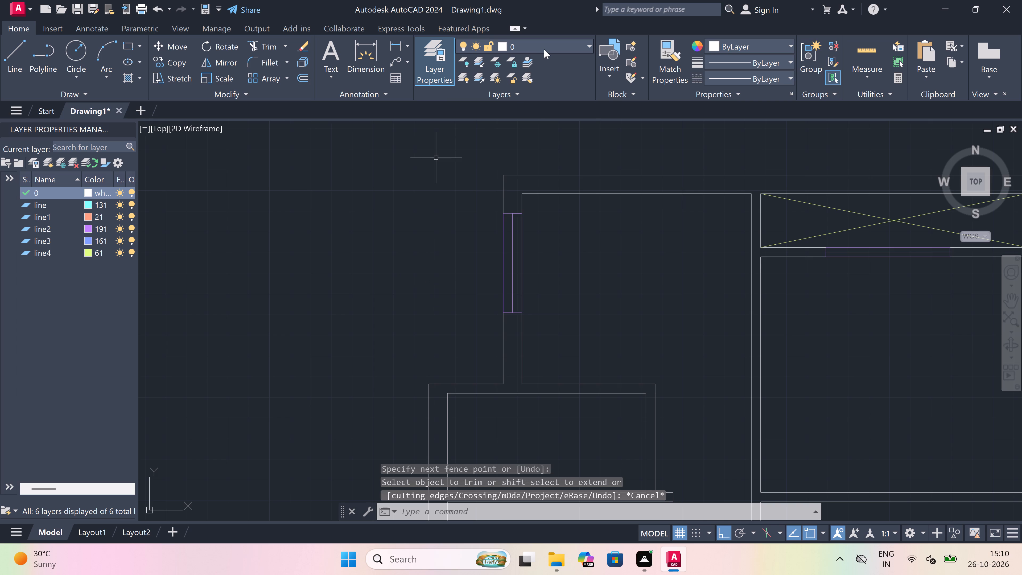
# Make layer line4 current and draw the recess's left and top boundary lines, meeting at the plan's upper-left corner.
pyautogui.click(544, 49)
pyautogui.click(555, 142)
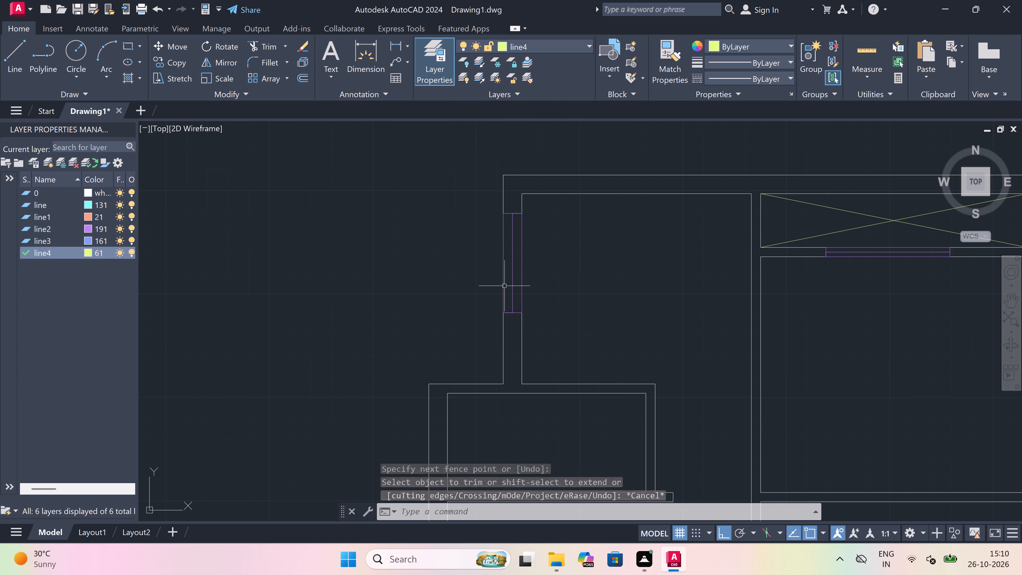
pyautogui.write('l')
pyautogui.press('space')
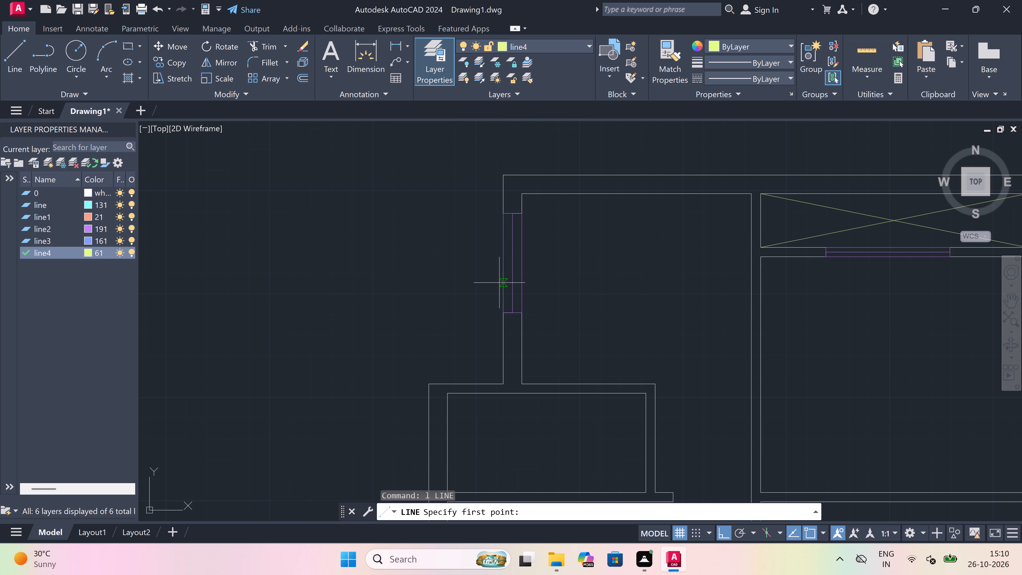
pyautogui.moveTo(426, 381); pyautogui.dragTo(426, 373)
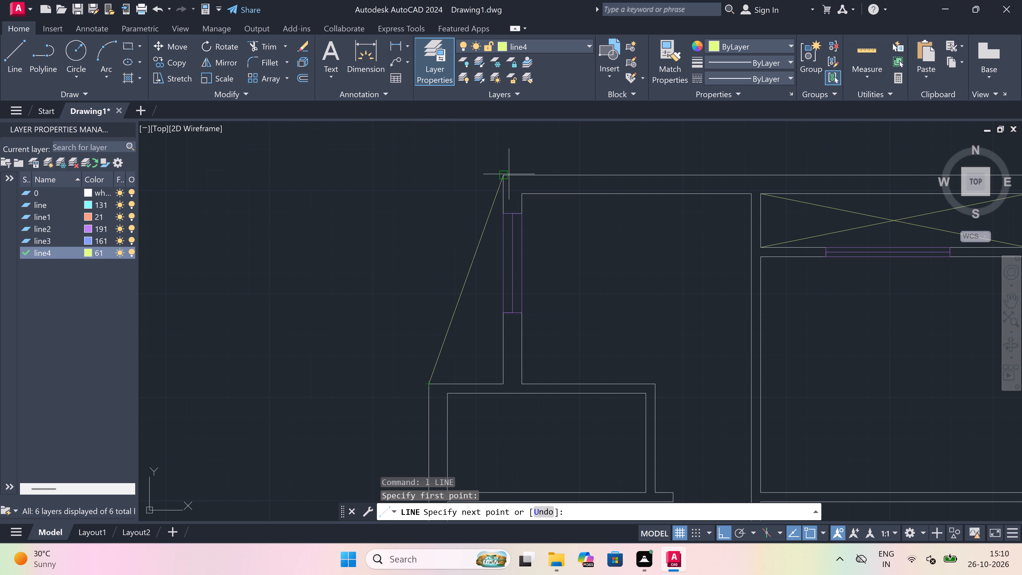
pyautogui.click(429, 177)
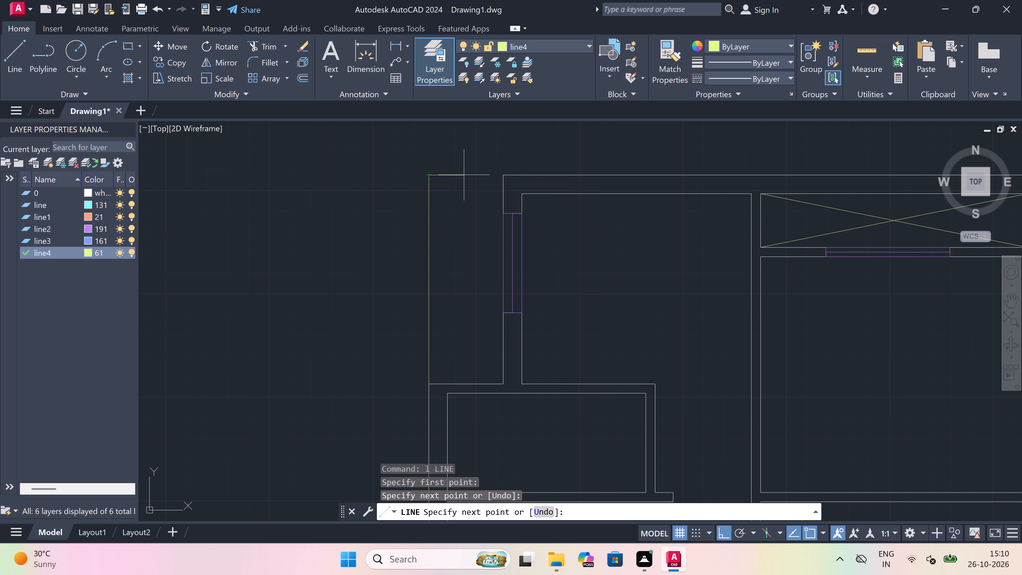
pyautogui.click(504, 174)
# Continue with parallel lines 2" inside the recess's top and left boundary lines, ending on the wall below.
pyautogui.scroll(4, 505, 174)
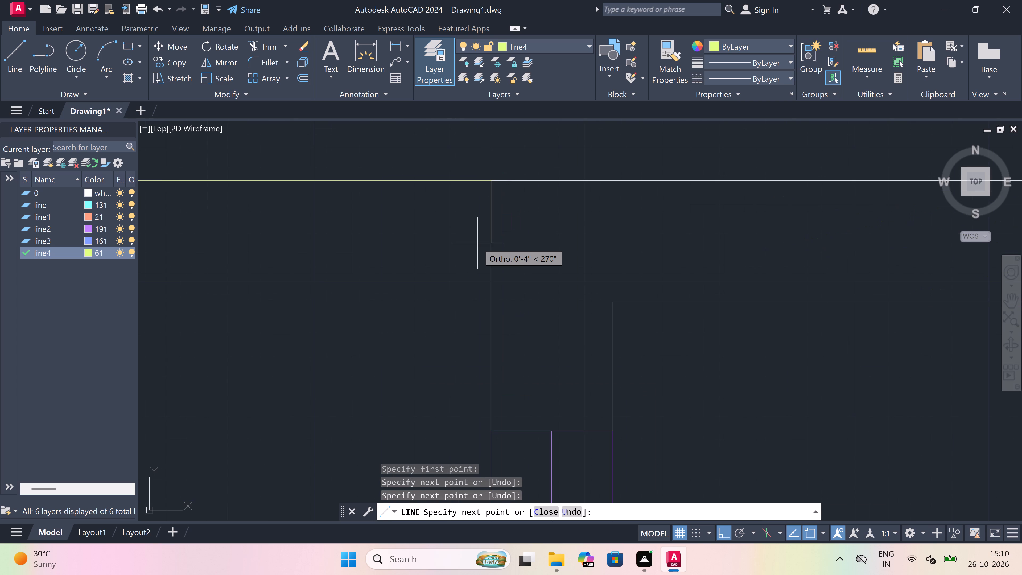
pyautogui.press('2')
pyautogui.write('"')
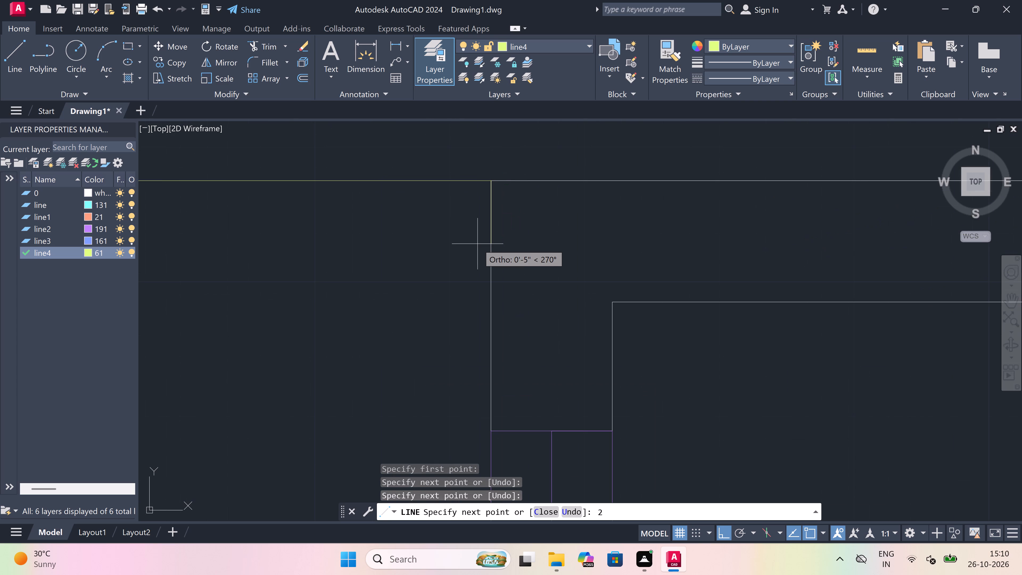
pyautogui.press('space')
pyautogui.scroll(-2, 477, 241)
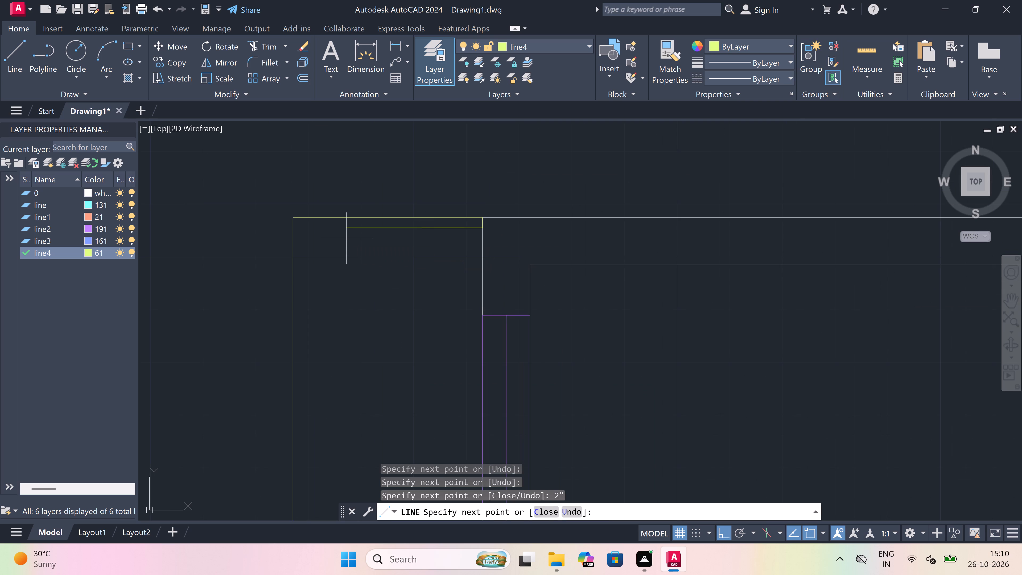
pyautogui.scroll(2, 299, 224)
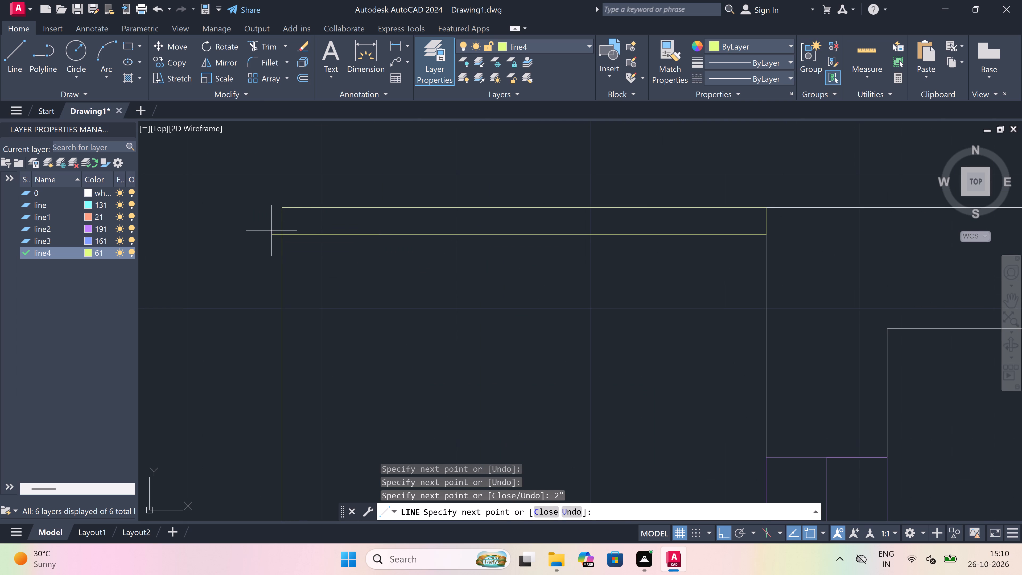
pyautogui.moveTo(281, 231); pyautogui.dragTo(284, 229)
pyautogui.write('2"')
pyautogui.press('space')
pyautogui.scroll(-1, 379, 224)
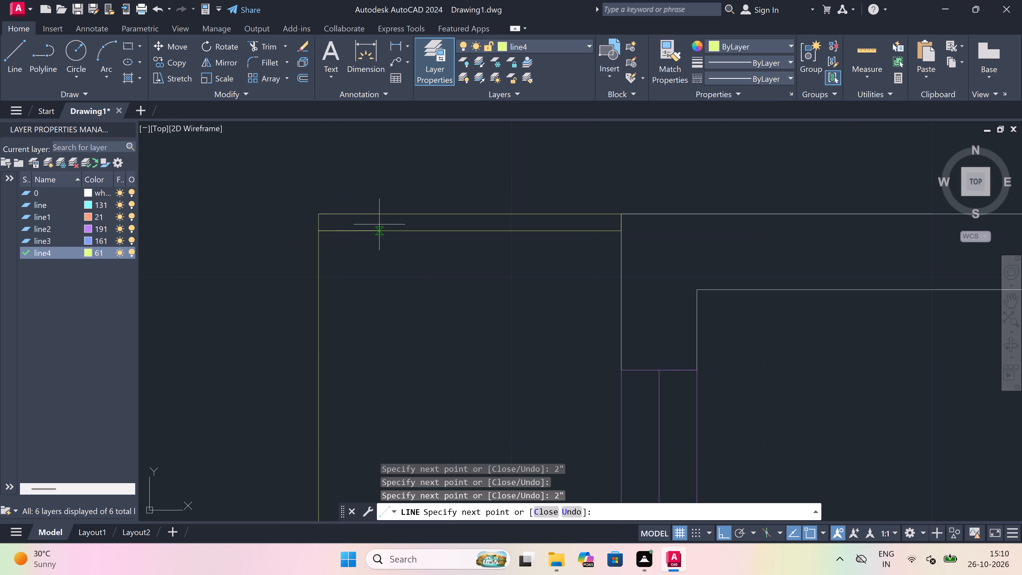
pyautogui.scroll(-5, 379, 224)
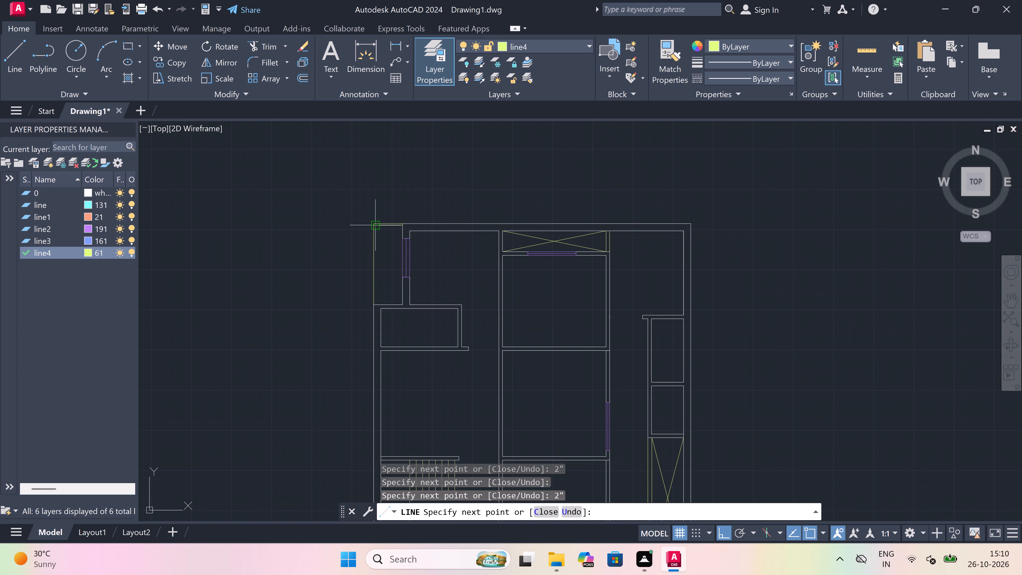
pyautogui.scroll(-1, 379, 224)
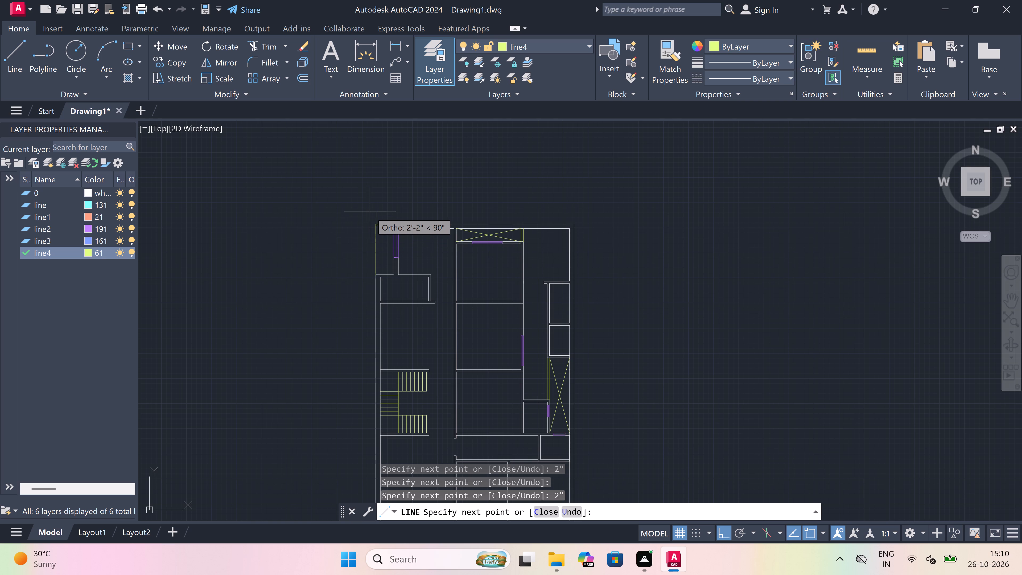
pyautogui.scroll(-1, 370, 212)
pyautogui.scroll(3, 391, 241)
pyautogui.scroll(2, 341, 250)
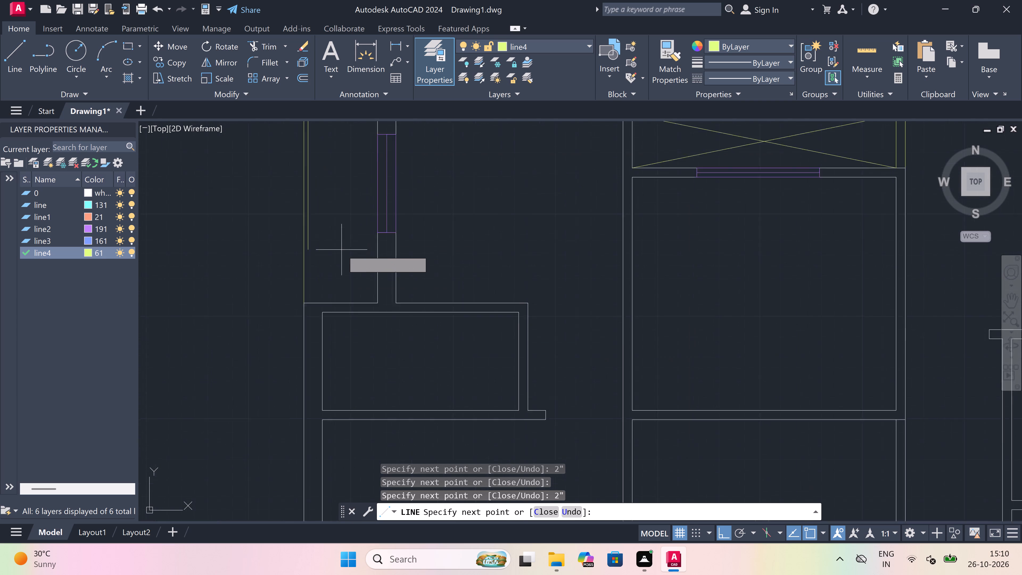
pyautogui.scroll(3, 291, 334)
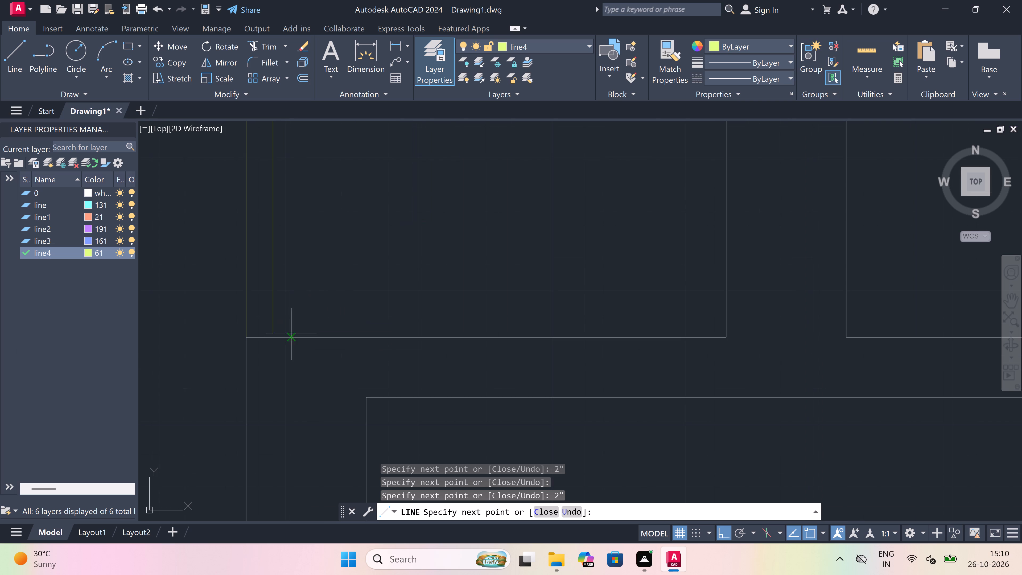
pyautogui.click(271, 337)
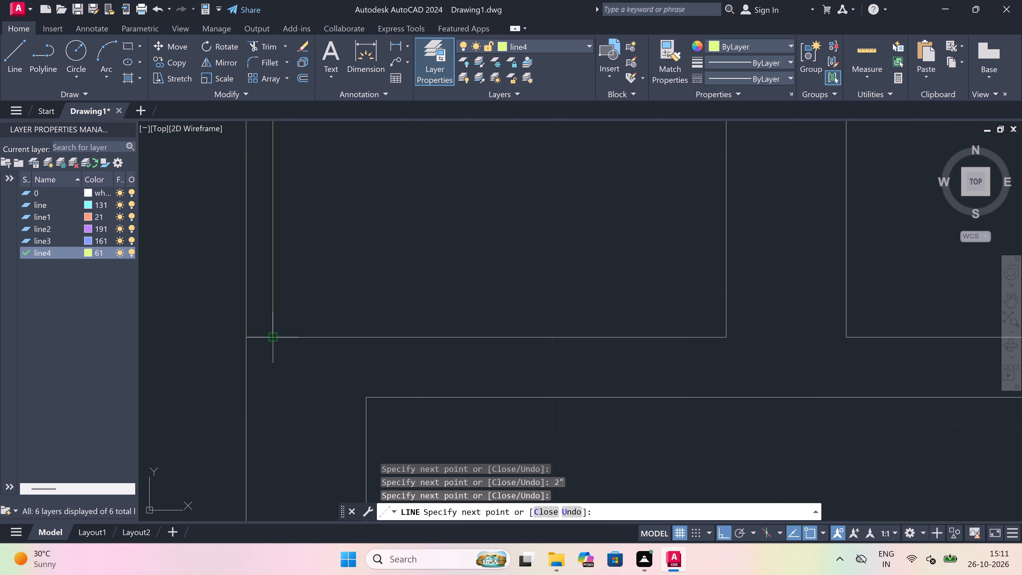
pyautogui.press('Escape')
# Trim the inner top line's overhang between the two left boundary lines at the recess's upper-left corner.
pyautogui.write('tr')
pyautogui.press('space')
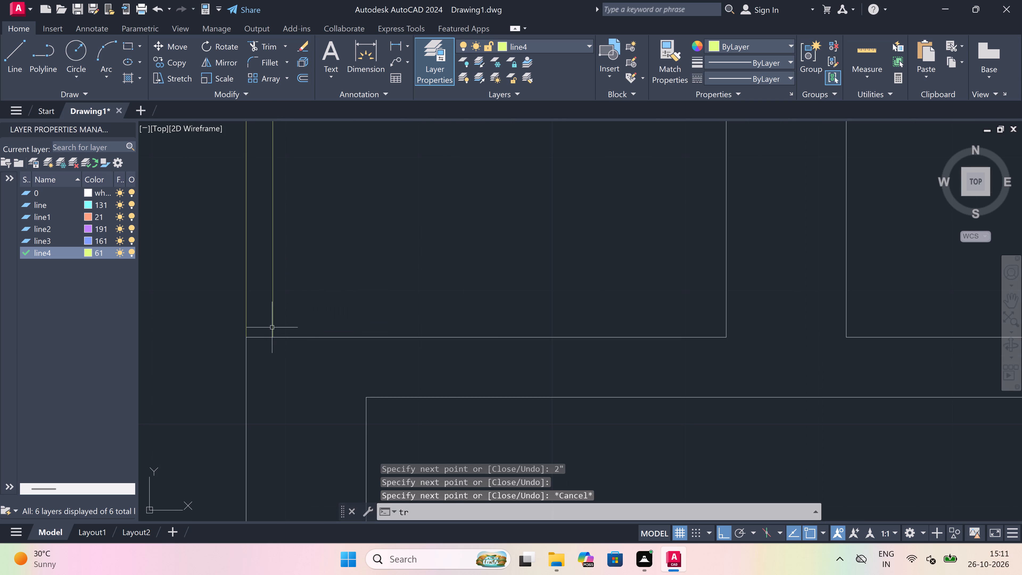
pyautogui.scroll(-4, 272, 328)
pyautogui.scroll(-3, 253, 192)
pyautogui.scroll(1, 258, 168)
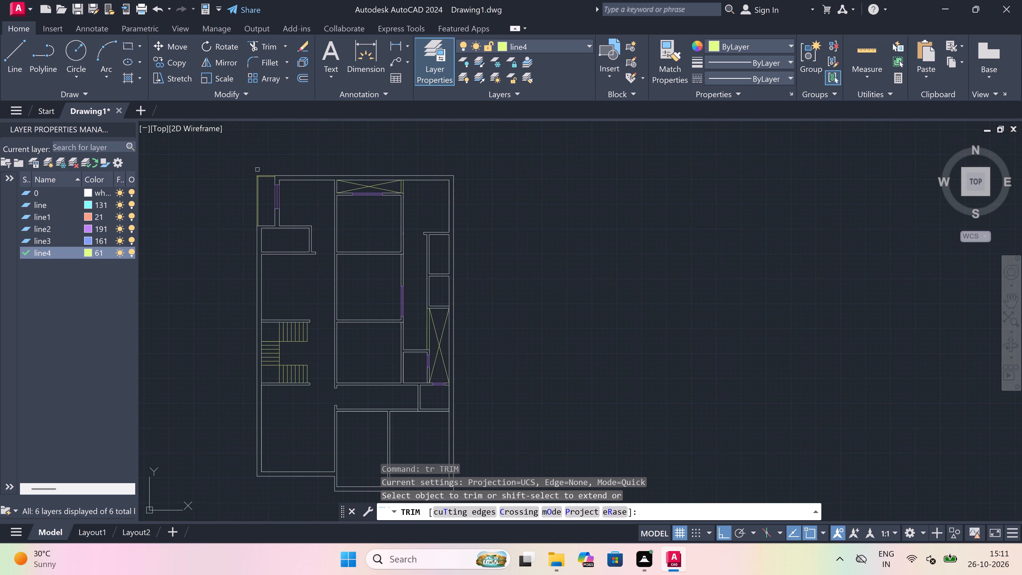
pyautogui.scroll(3, 258, 168)
pyautogui.scroll(3, 247, 219)
pyautogui.scroll(3, 264, 244)
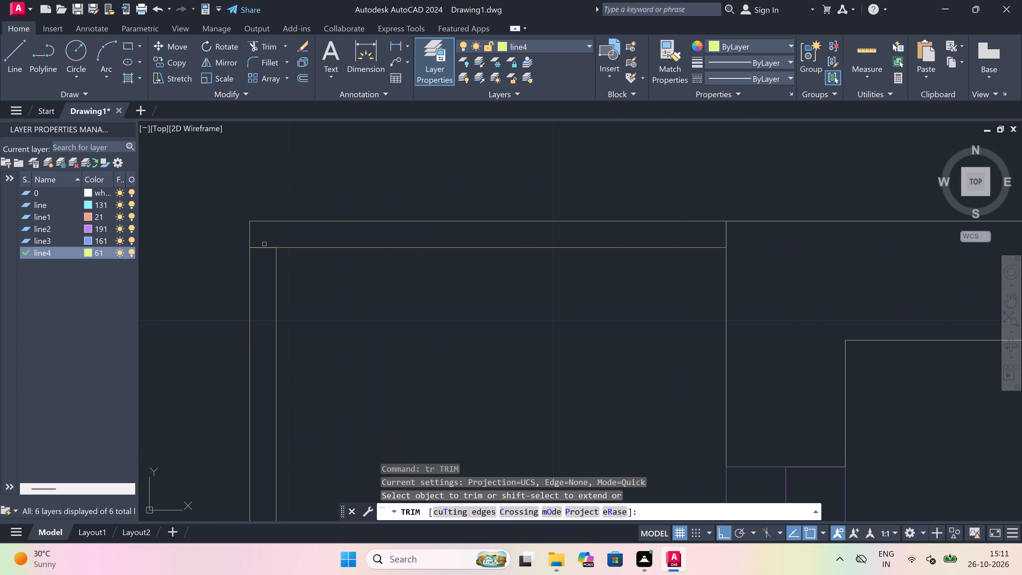
pyautogui.click(262, 235)
pyautogui.click(244, 315)
pyautogui.press('Escape')
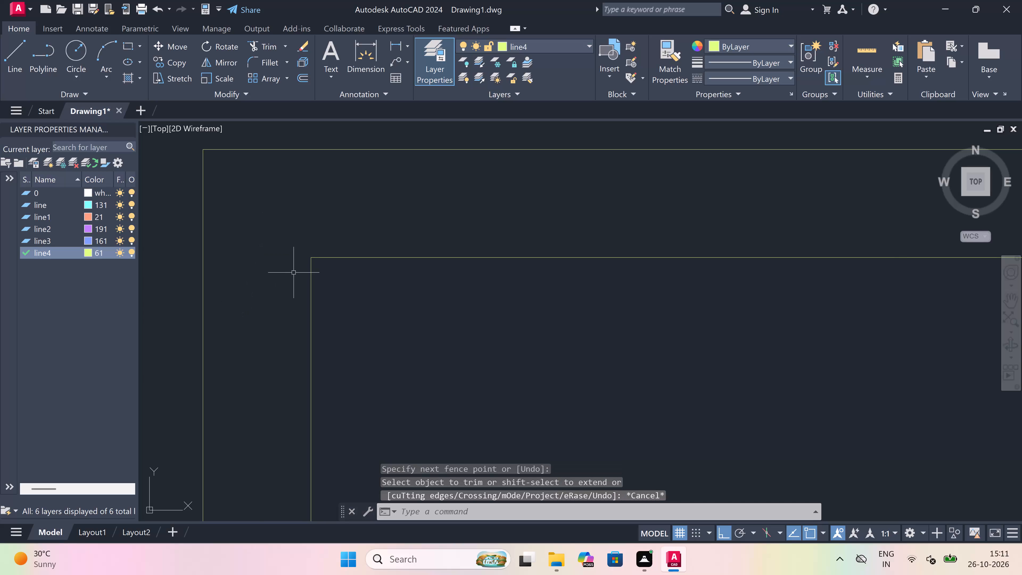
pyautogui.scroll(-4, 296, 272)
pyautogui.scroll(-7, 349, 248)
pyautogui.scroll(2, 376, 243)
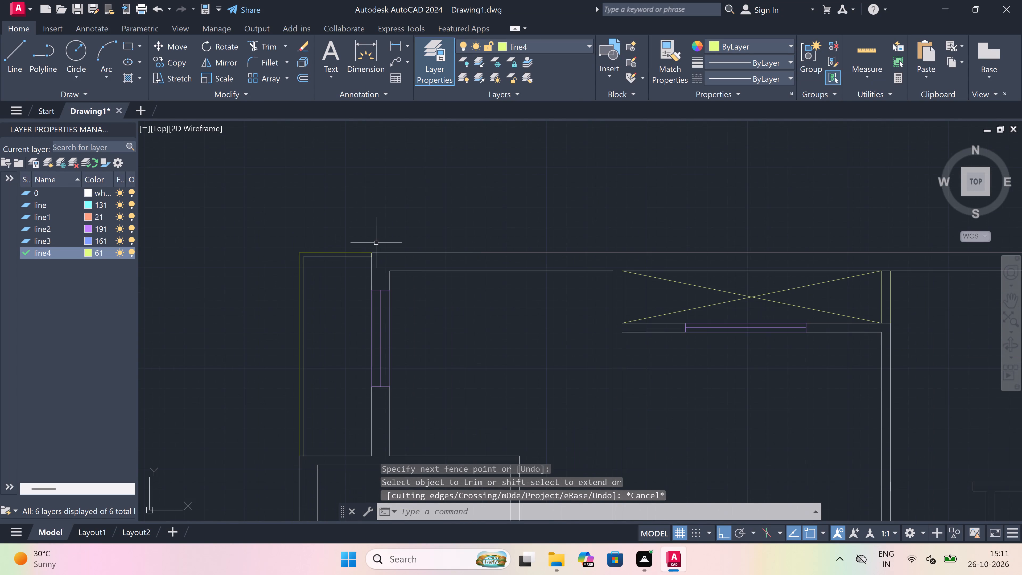
# Make layer line2 current and draw a 2' window's end lines and centre line across the left outer wall of the small room below the recess.
pyautogui.scroll(-3, 376, 243)
pyautogui.scroll(2, 384, 304)
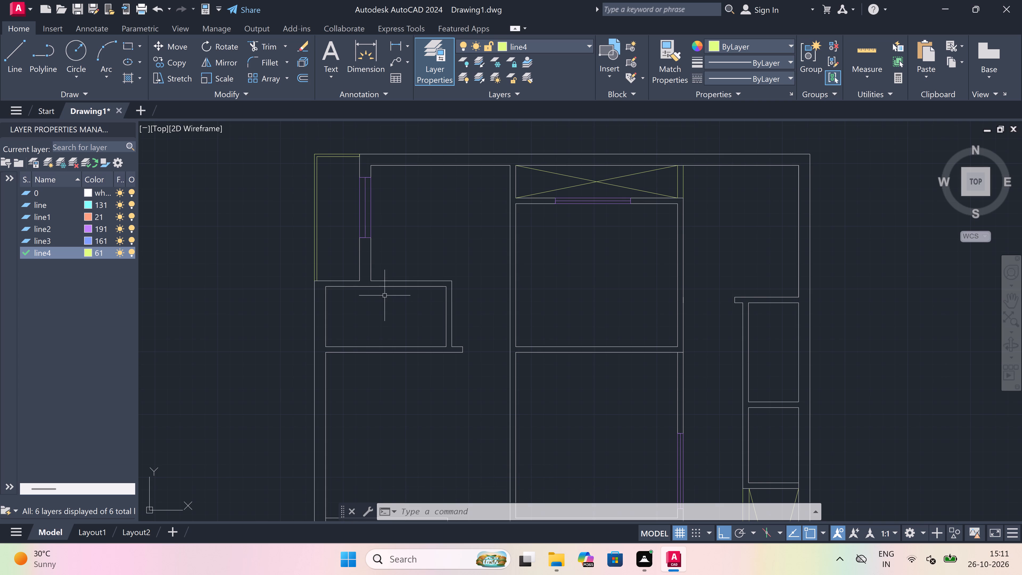
pyautogui.scroll(-1, 383, 295)
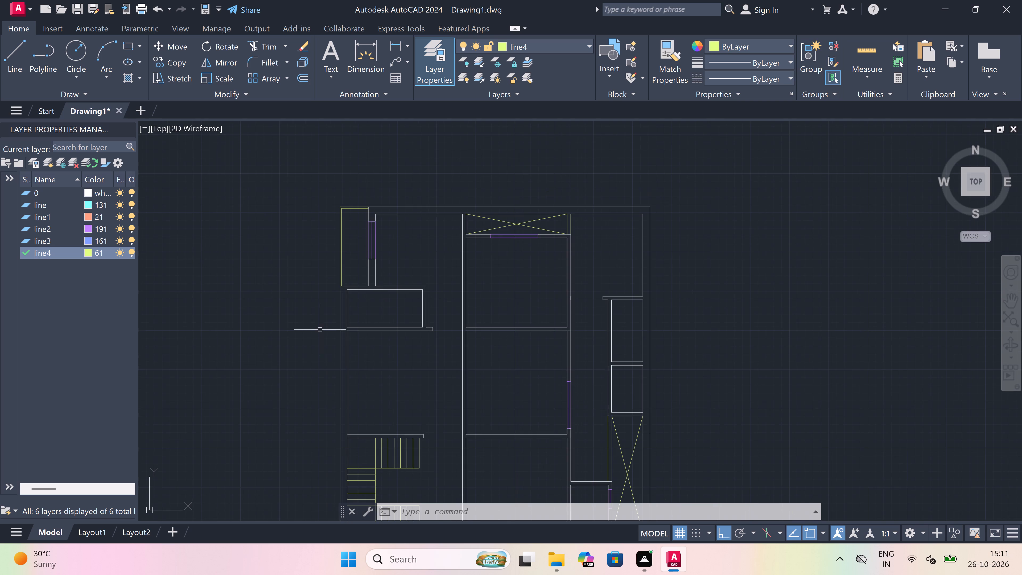
pyautogui.scroll(2, 320, 329)
pyautogui.scroll(2, 413, 279)
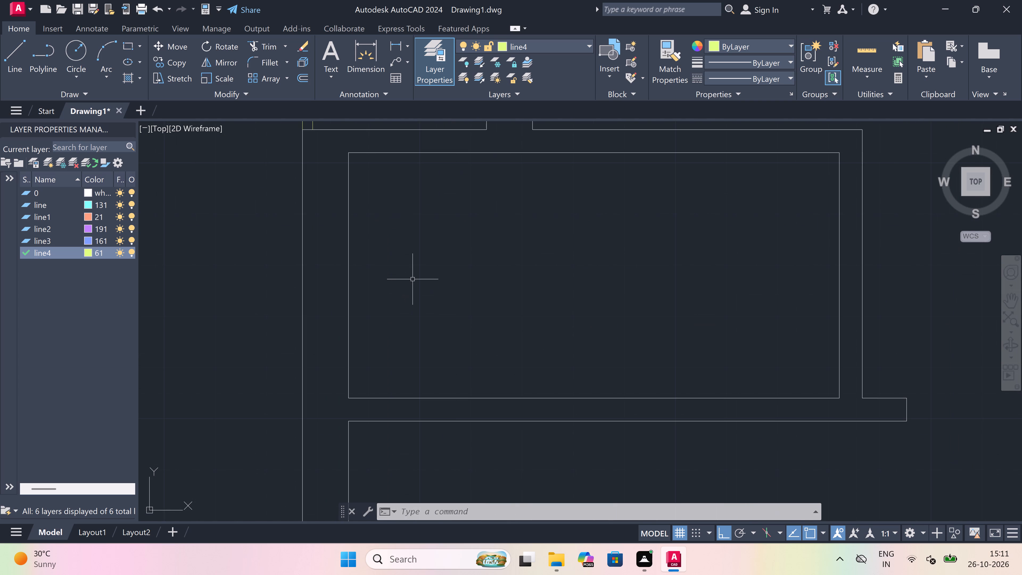
pyautogui.write('l')
pyautogui.press('space')
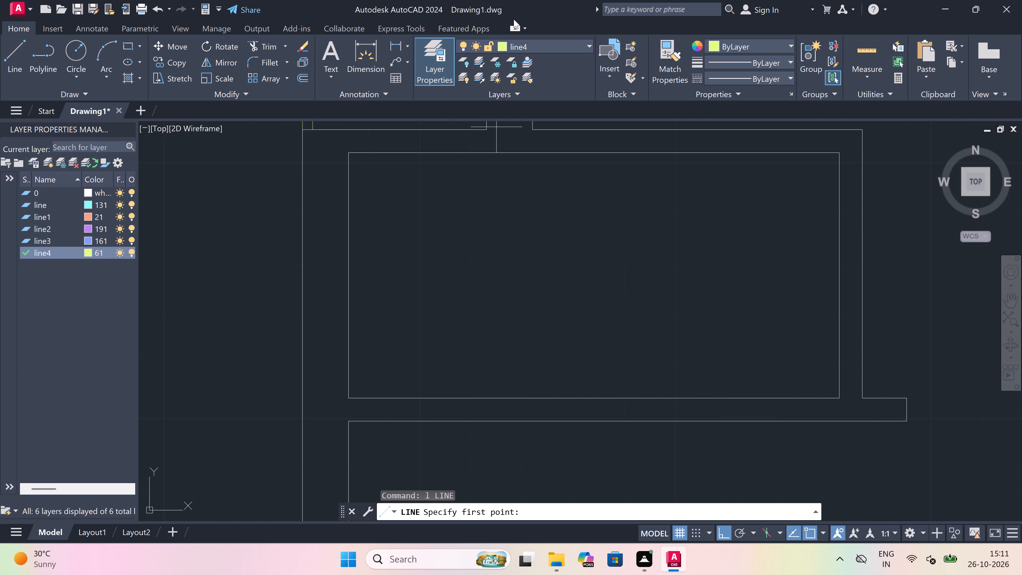
pyautogui.click(551, 49)
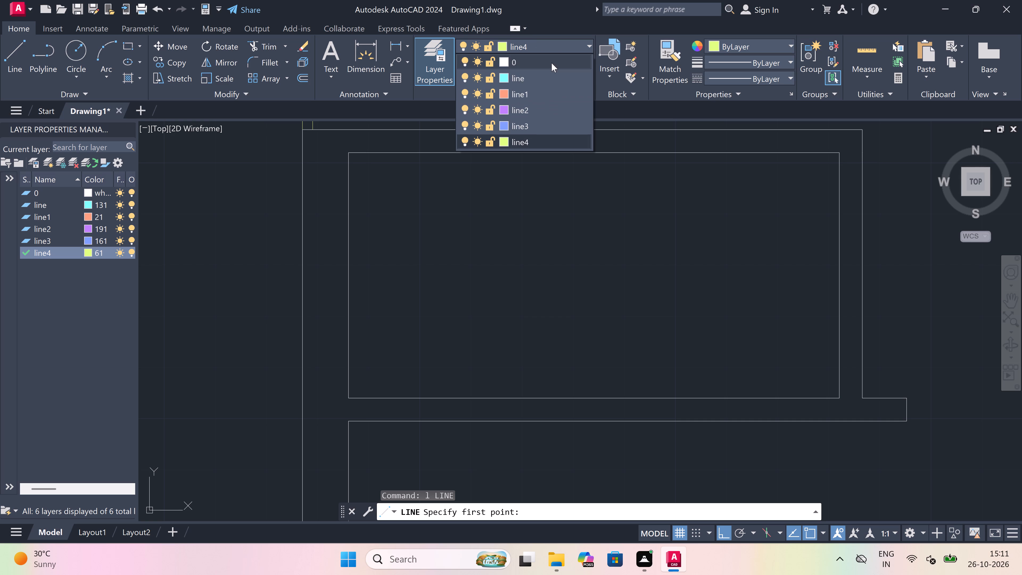
pyautogui.click(551, 108)
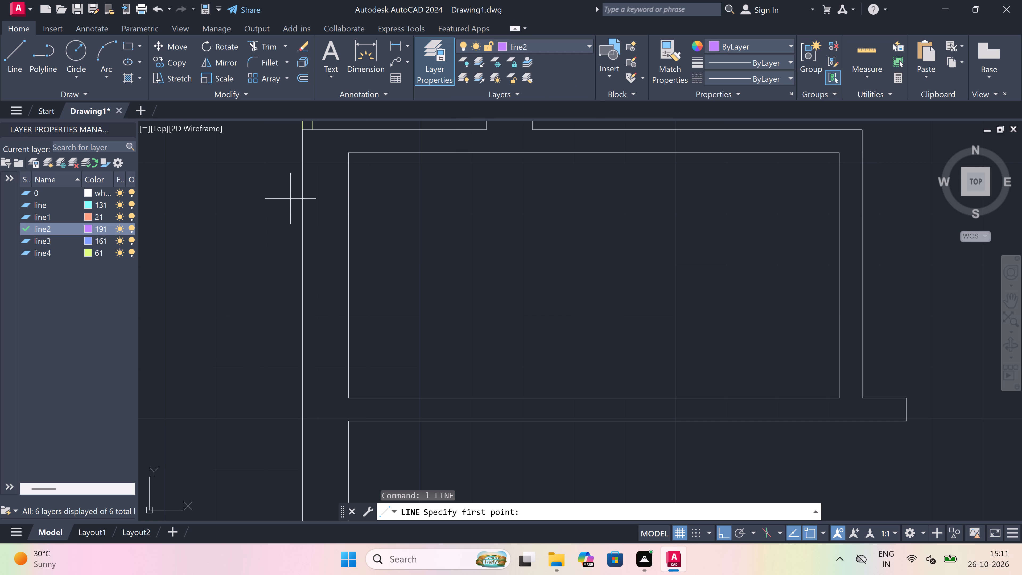
pyautogui.click(306, 200)
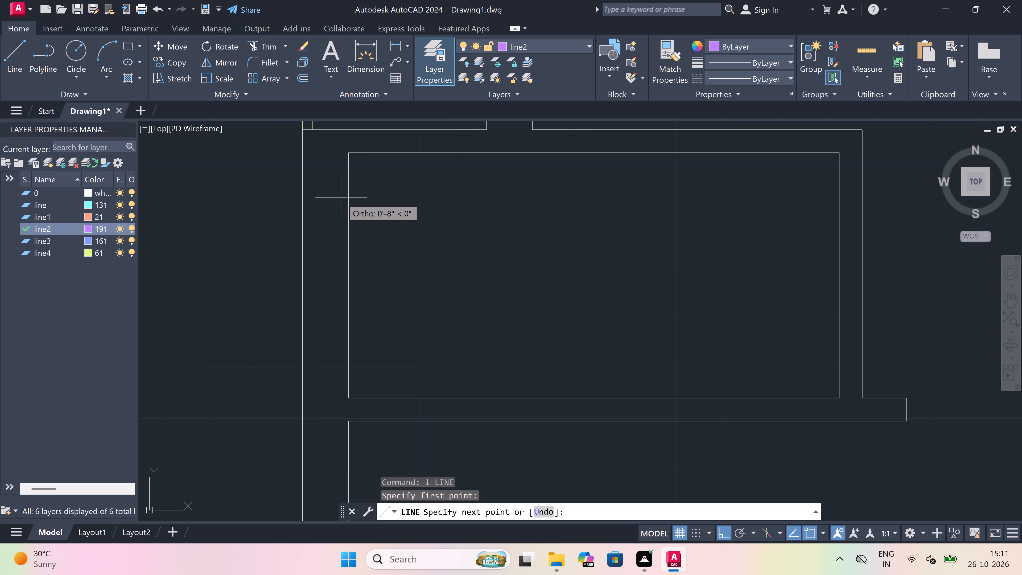
pyautogui.click(349, 201)
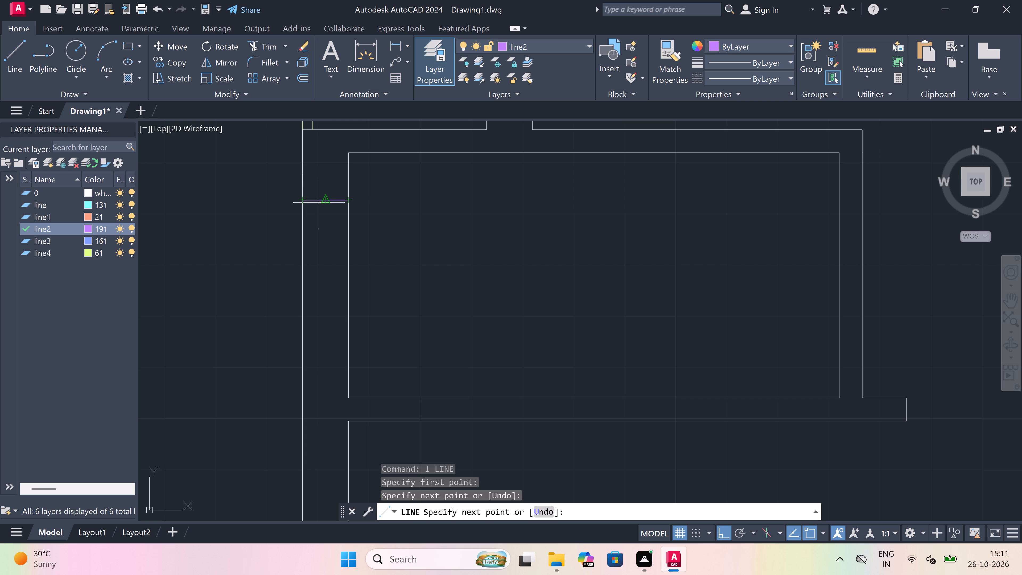
pyautogui.click(320, 200)
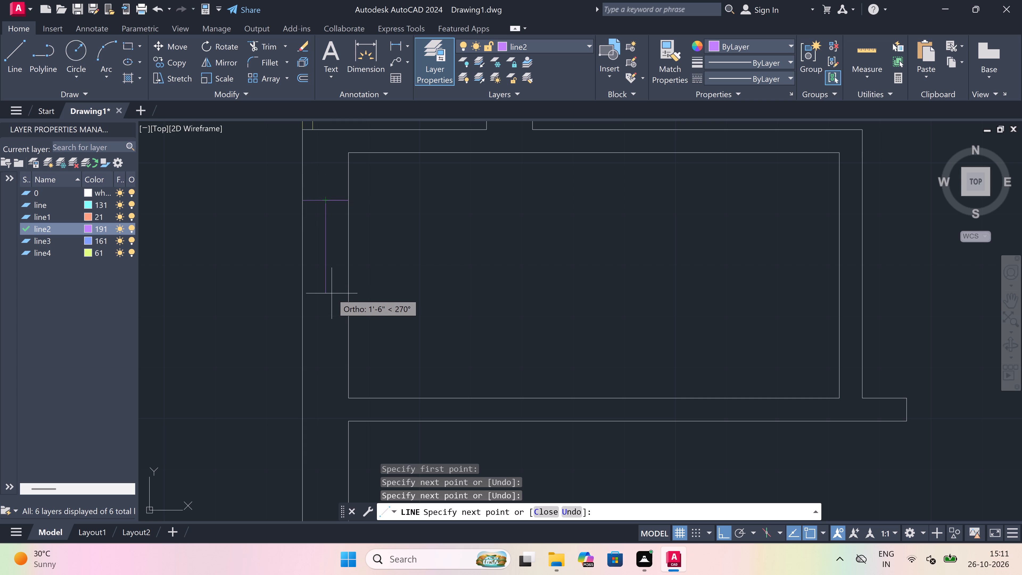
pyautogui.write("2'")
pyautogui.press('space')
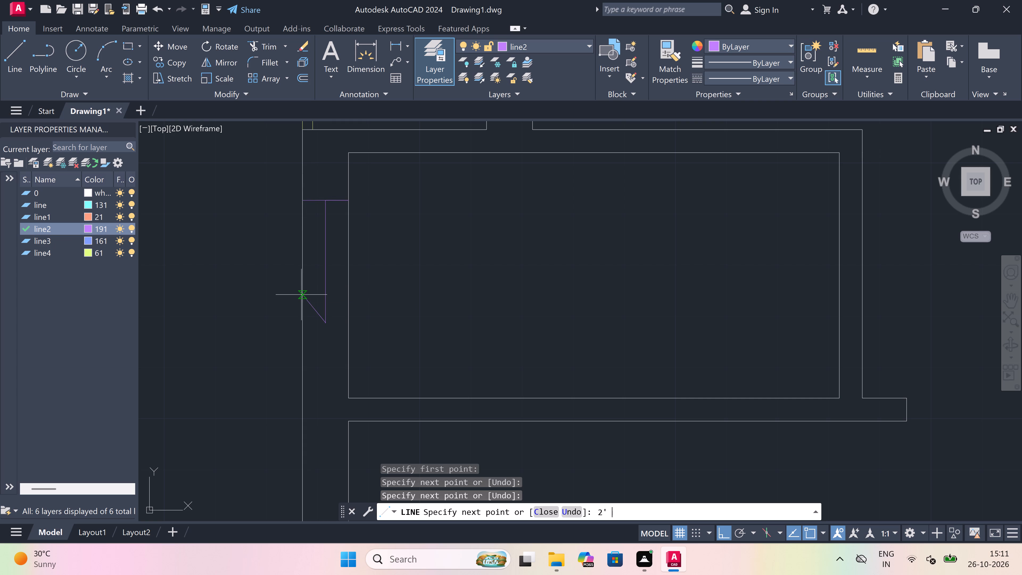
pyautogui.click(302, 320)
pyautogui.click(348, 322)
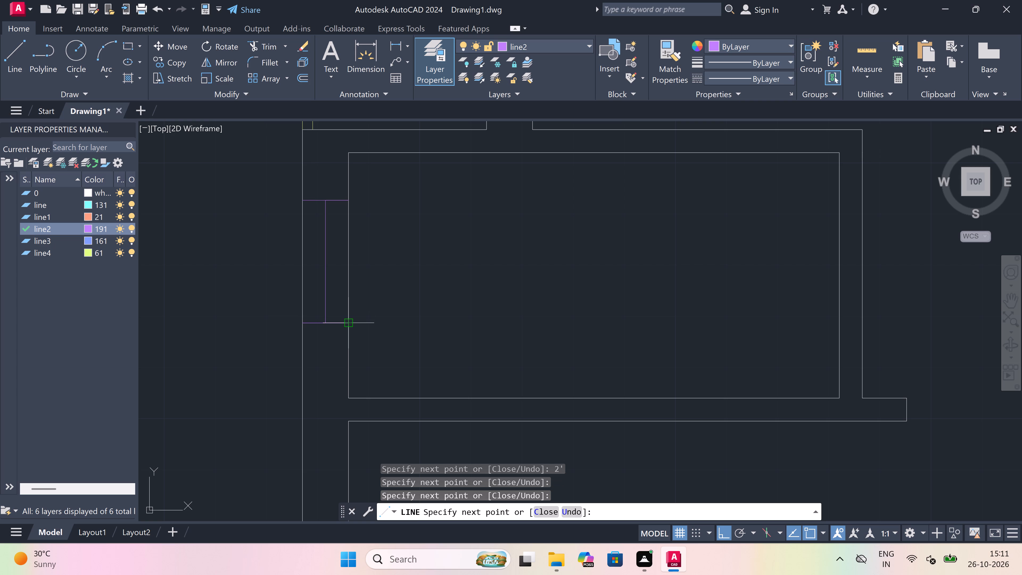
pyautogui.press('Escape')
# Trim the inner and outer wall lines between the end lines of the small room's 2' window.
pyautogui.press('t')
pyautogui.press('r')
pyautogui.press('space')
pyautogui.click(344, 290)
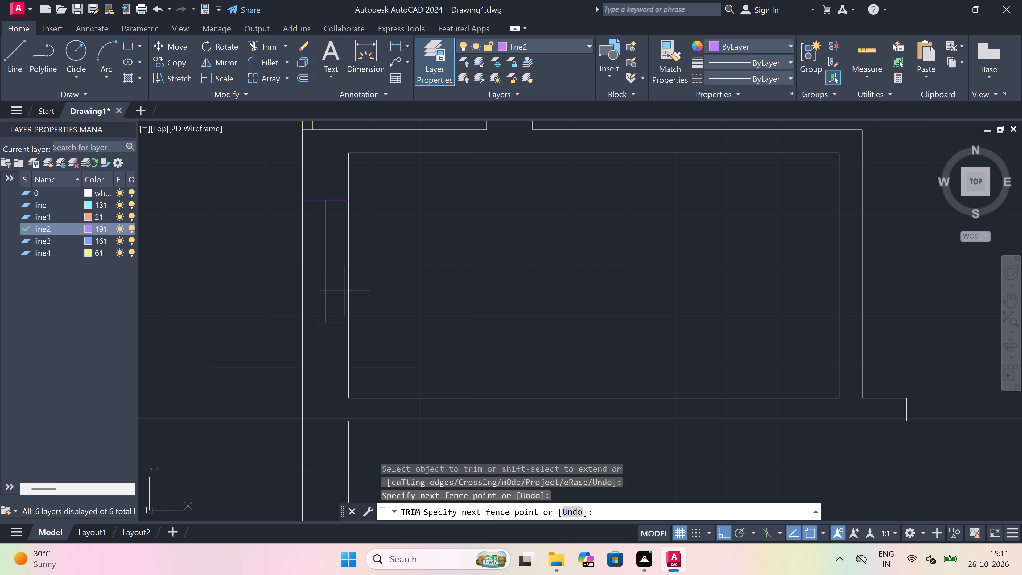
pyautogui.click(377, 284)
pyautogui.click(303, 277)
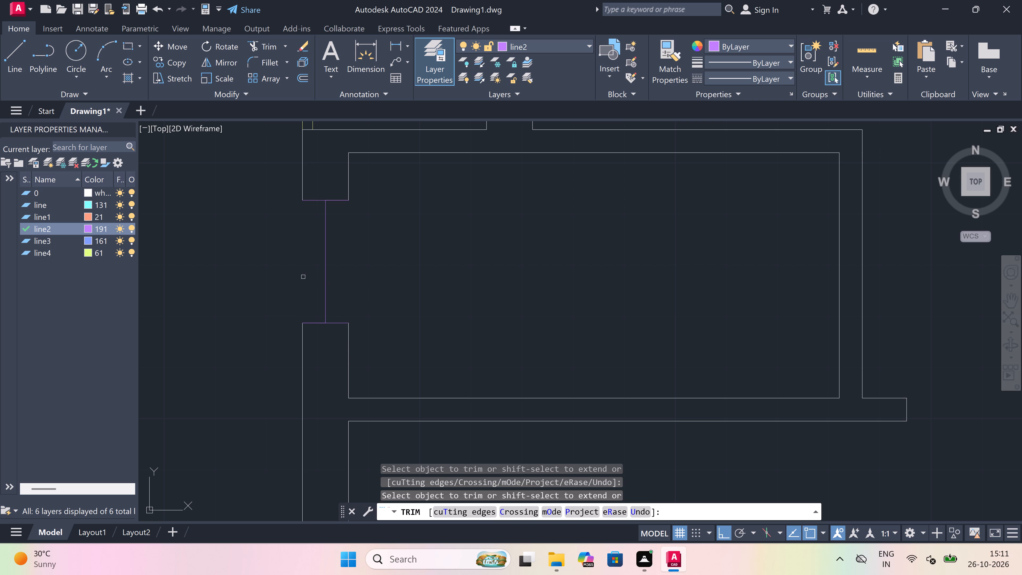
pyautogui.press('Escape')
# Draw the outer and inner face lines of the small room's window between its two end lines.
pyautogui.press('l')
pyautogui.press('space')
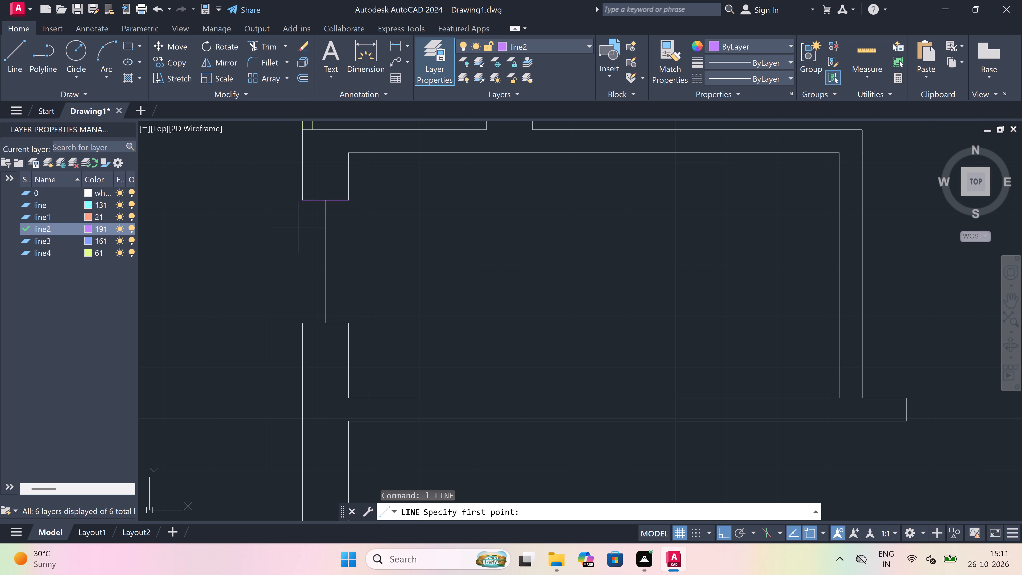
pyautogui.moveTo(301, 200); pyautogui.dragTo(300, 212)
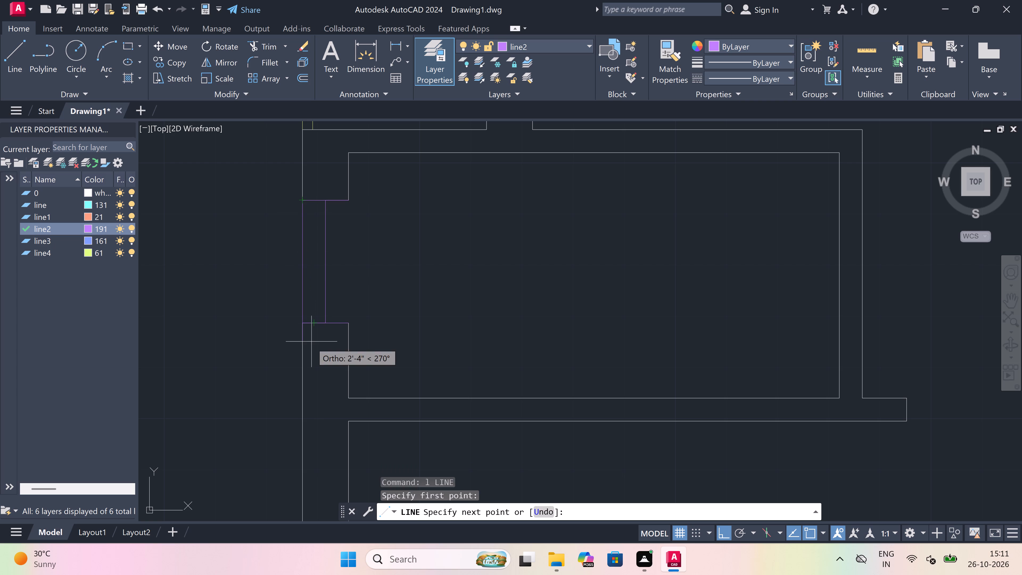
pyautogui.click(305, 317)
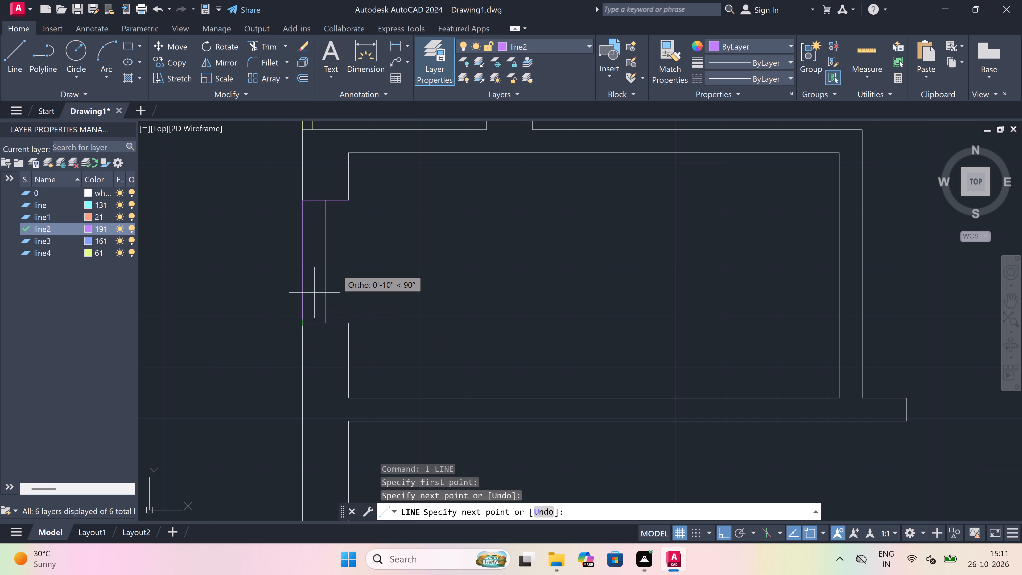
pyautogui.press('Escape')
pyautogui.press('space')
pyautogui.moveTo(348, 318); pyautogui.dragTo(347, 319)
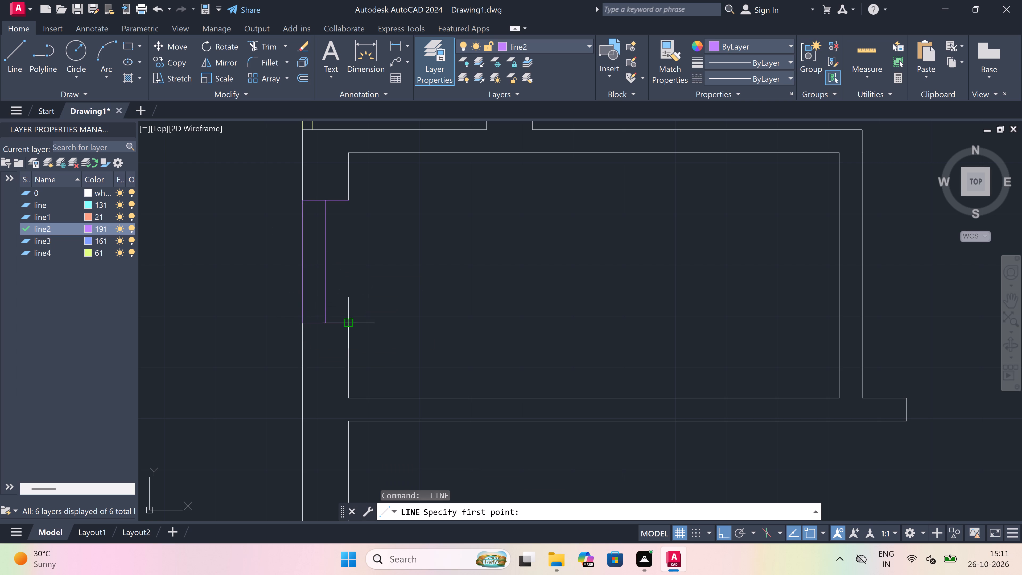
pyautogui.moveTo(347, 319); pyautogui.dragTo(350, 251)
pyautogui.click(350, 199)
pyautogui.press('Escape')
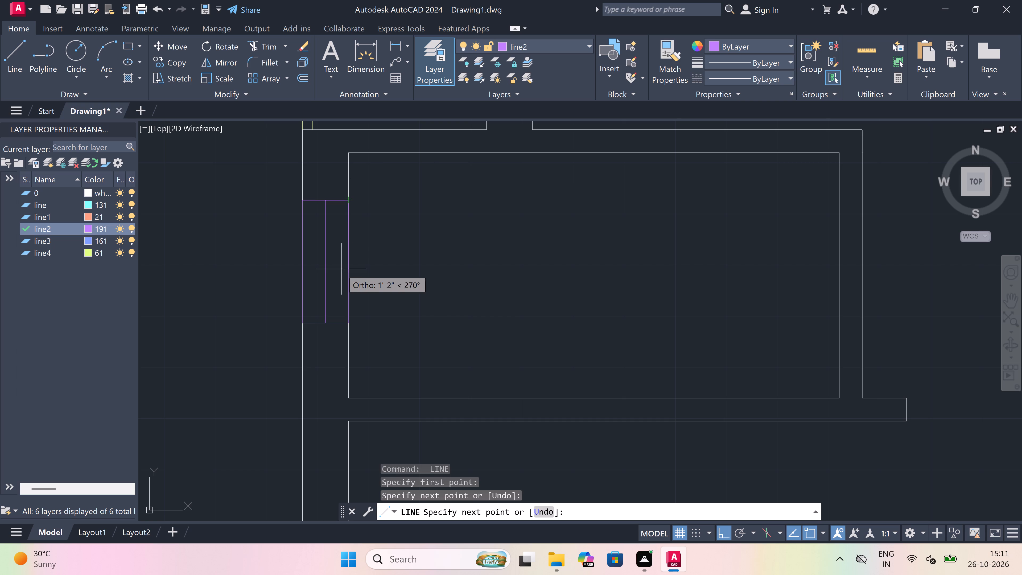
# Examine the plan's left side, from the small room down to the staircase and the lower rooms.
pyautogui.scroll(-5, 275, 279)
pyautogui.scroll(3, 331, 269)
pyautogui.scroll(-3, 283, 283)
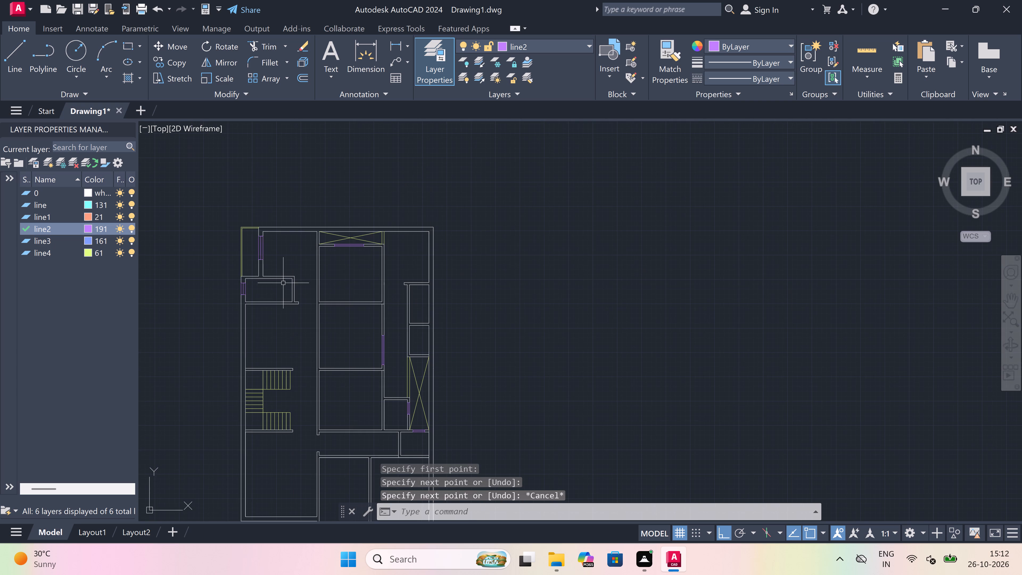
pyautogui.scroll(2, 278, 291)
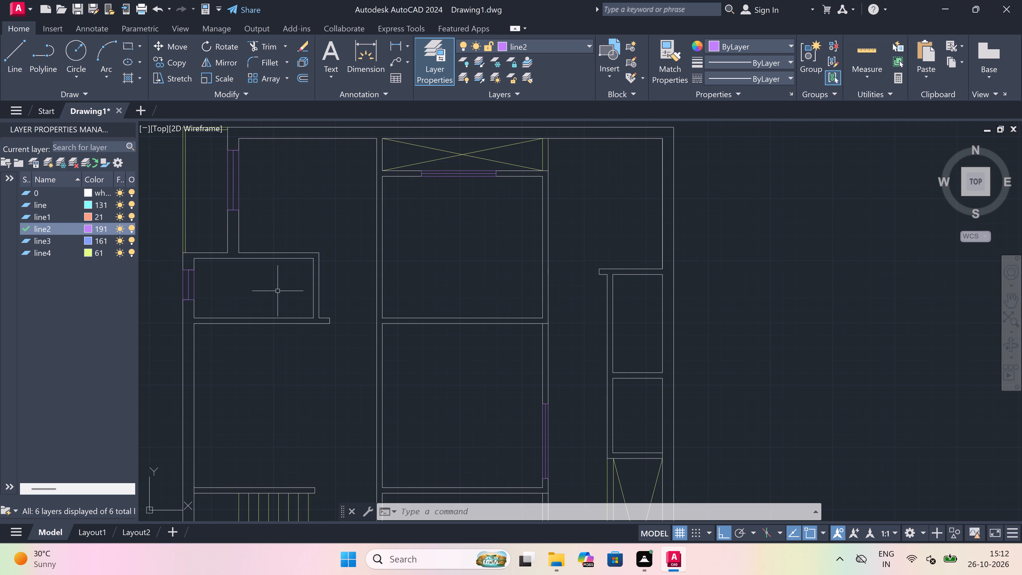
pyautogui.scroll(-1, 278, 291)
pyautogui.scroll(1, 278, 291)
pyautogui.scroll(-2, 278, 291)
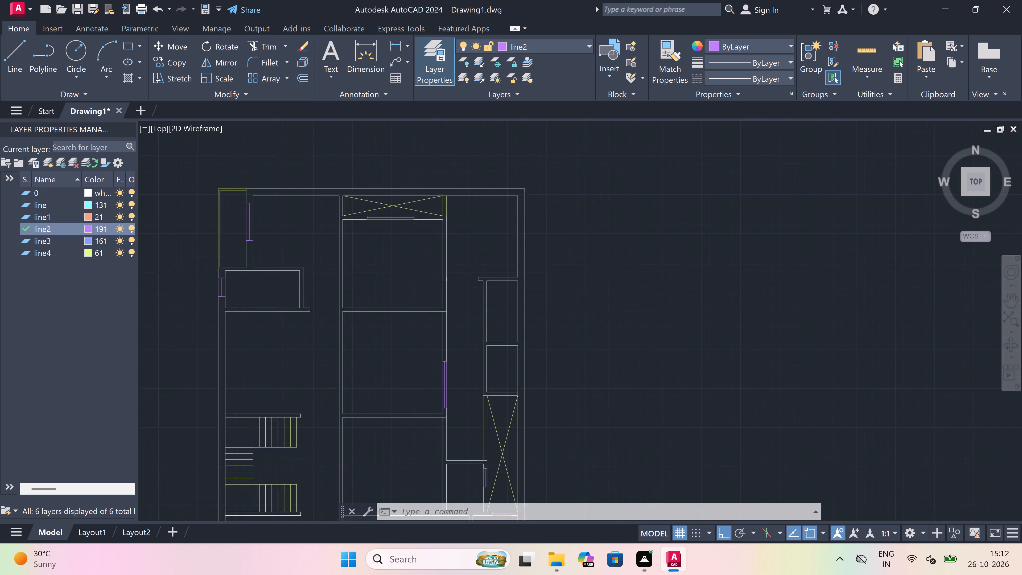
pyautogui.scroll(2, 277, 328)
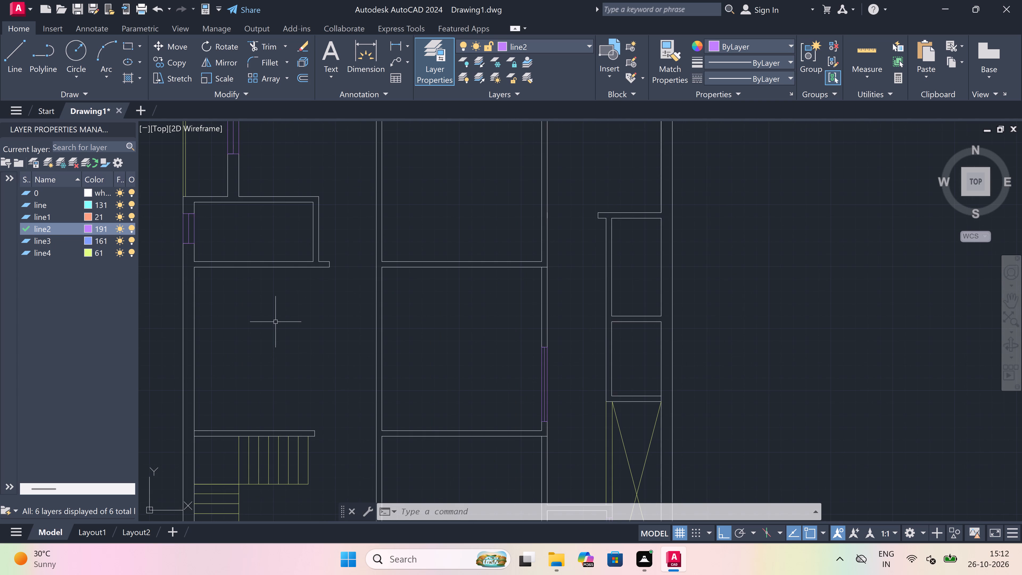
pyautogui.scroll(-2, 275, 322)
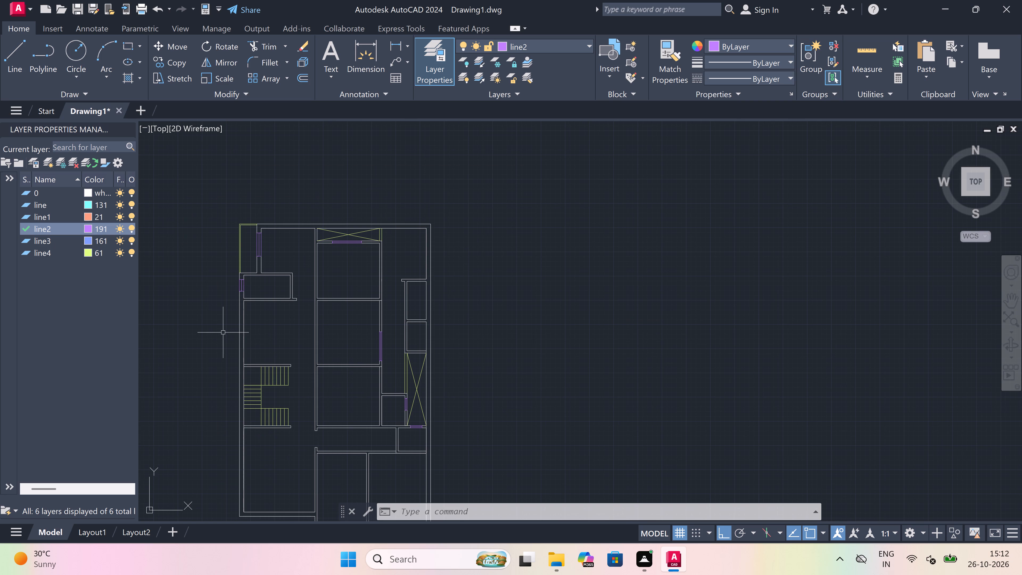
pyautogui.scroll(-2, 320, 321)
pyautogui.scroll(2, 319, 337)
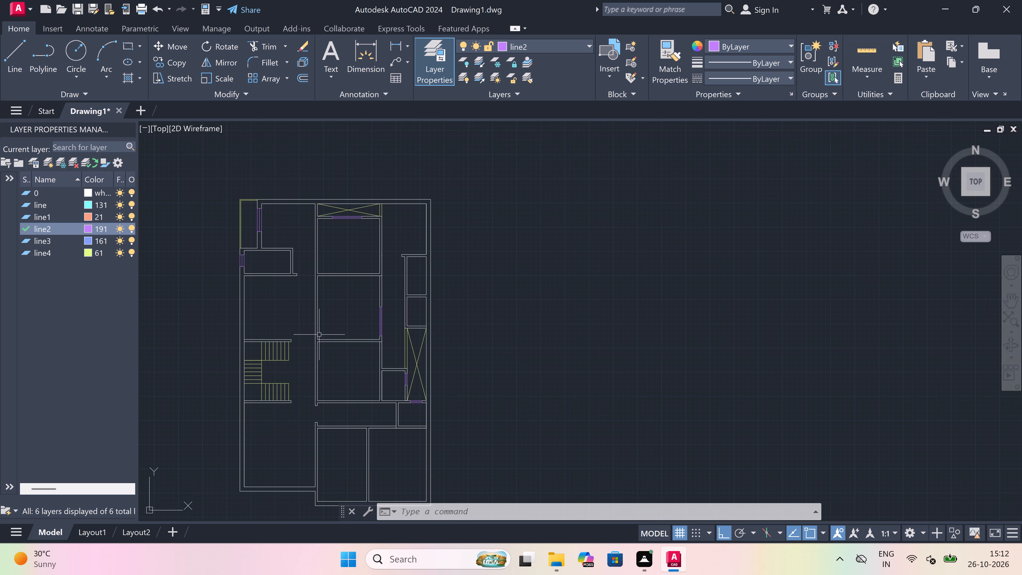
# Draw a 5' window's end lines and centre line across the left outer wall of the room between the small room and staircase.
pyautogui.press('space')
pyautogui.scroll(2, 231, 297)
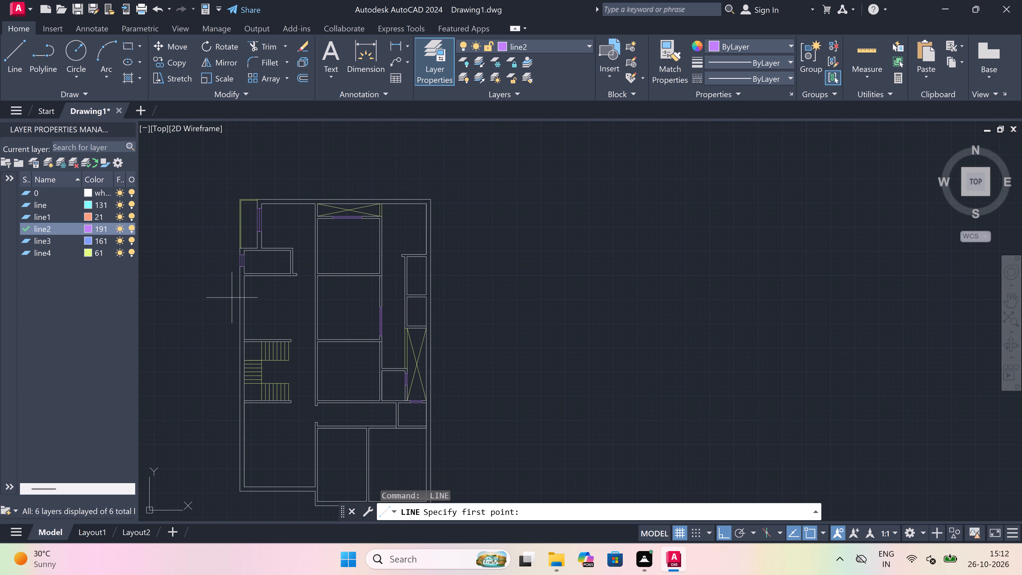
pyautogui.scroll(2, 259, 269)
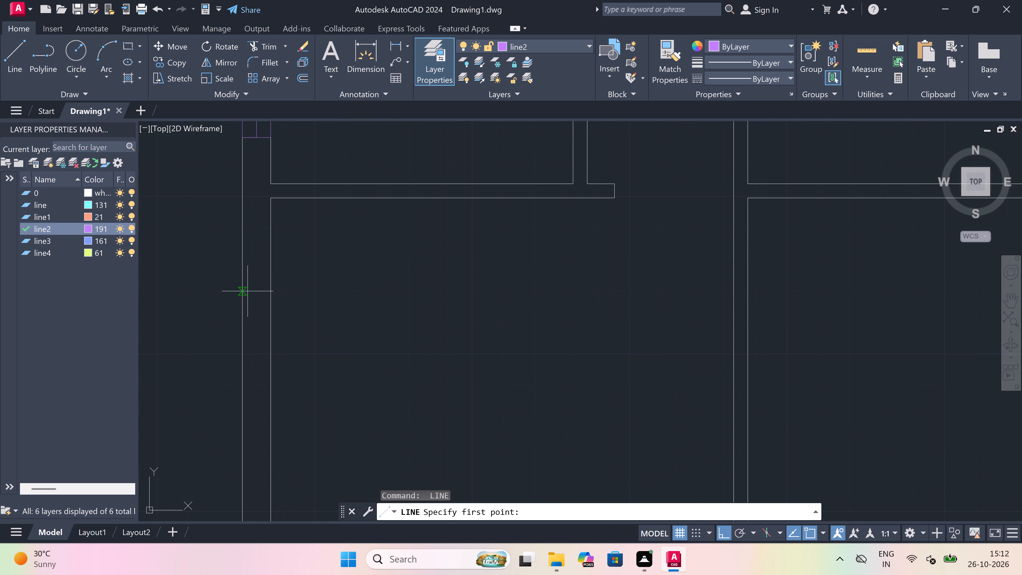
pyautogui.click(248, 294)
pyautogui.click(273, 293)
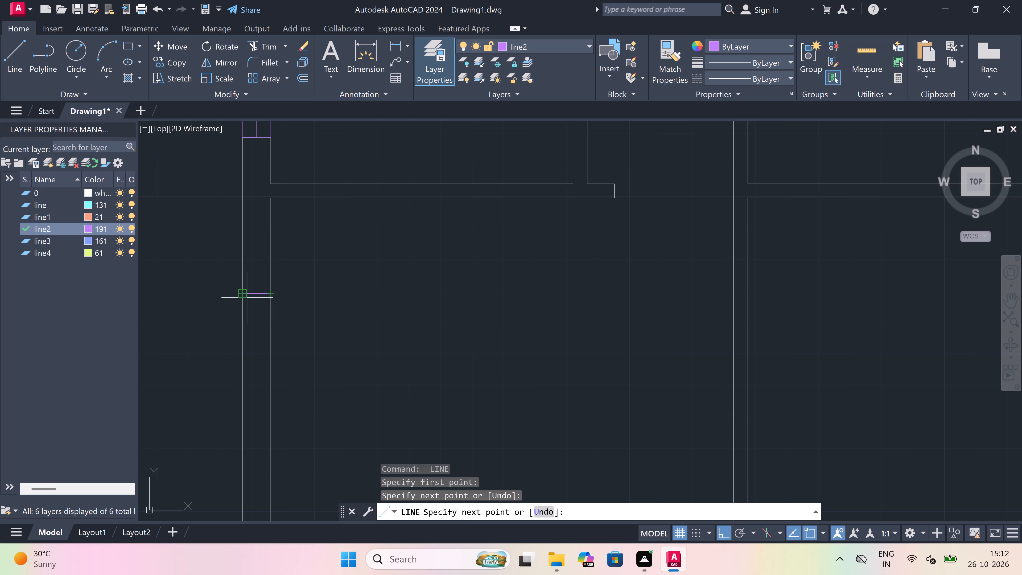
pyautogui.click(256, 292)
pyautogui.scroll(-4, 256, 291)
pyautogui.scroll(4, 261, 324)
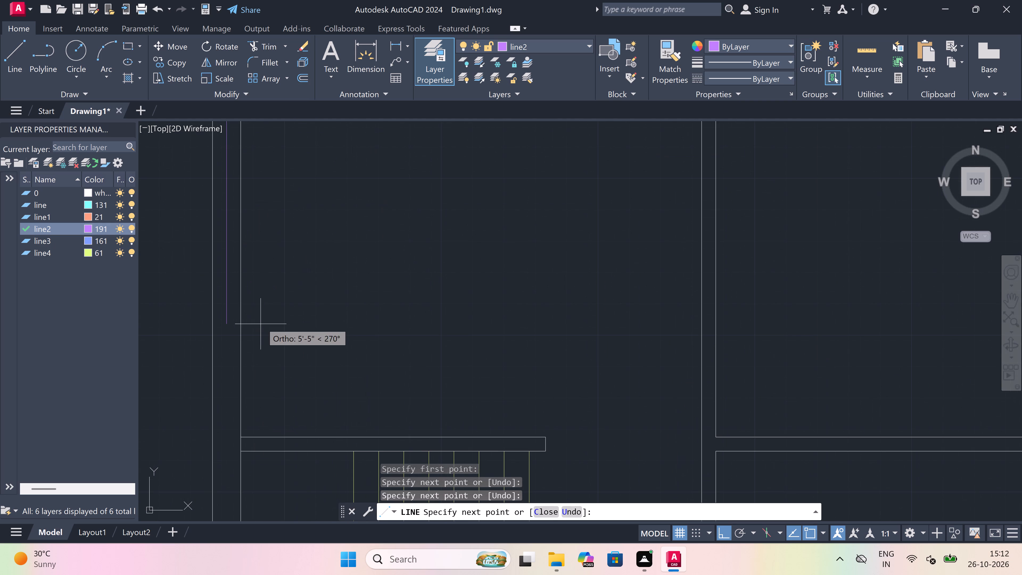
pyautogui.scroll(-3, 242, 317)
pyautogui.scroll(3, 243, 280)
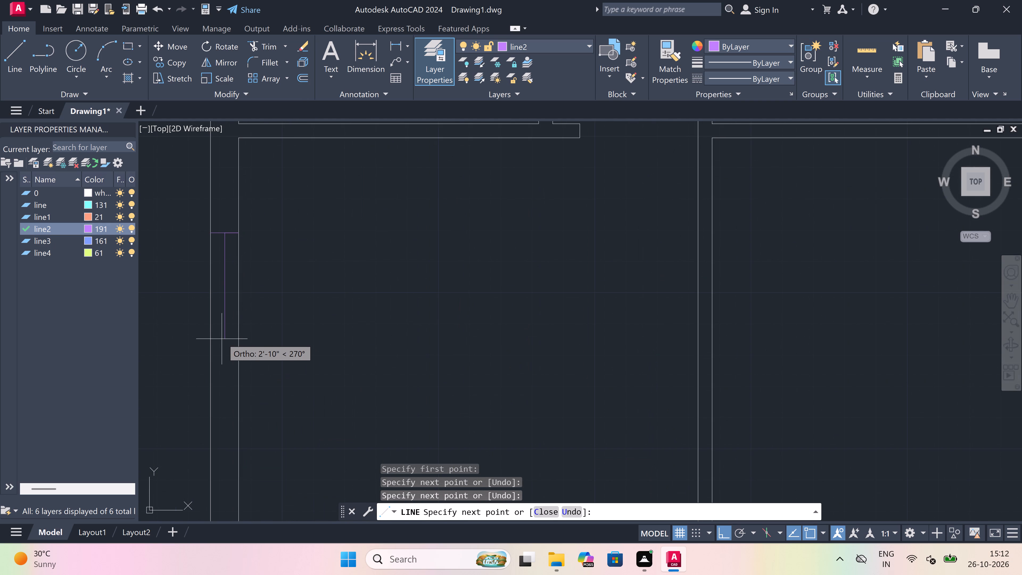
pyautogui.write("5'")
pyautogui.press('space')
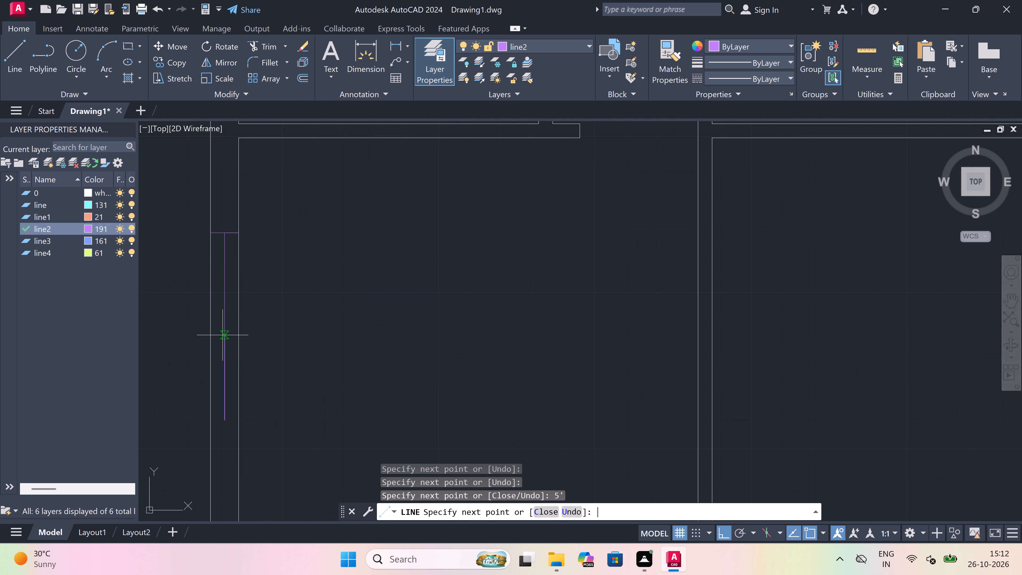
pyautogui.click(212, 418)
pyautogui.click(241, 420)
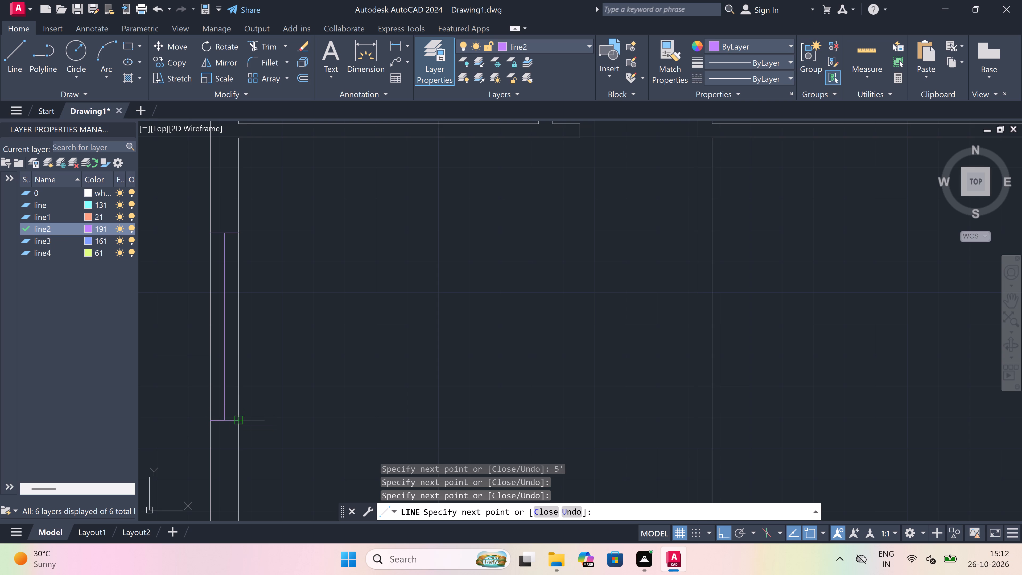
pyautogui.press('Escape')
# Trim the inner and outer wall lines between the end lines of the 5' window.
pyautogui.press('t')
pyautogui.press('r')
pyautogui.press('space')
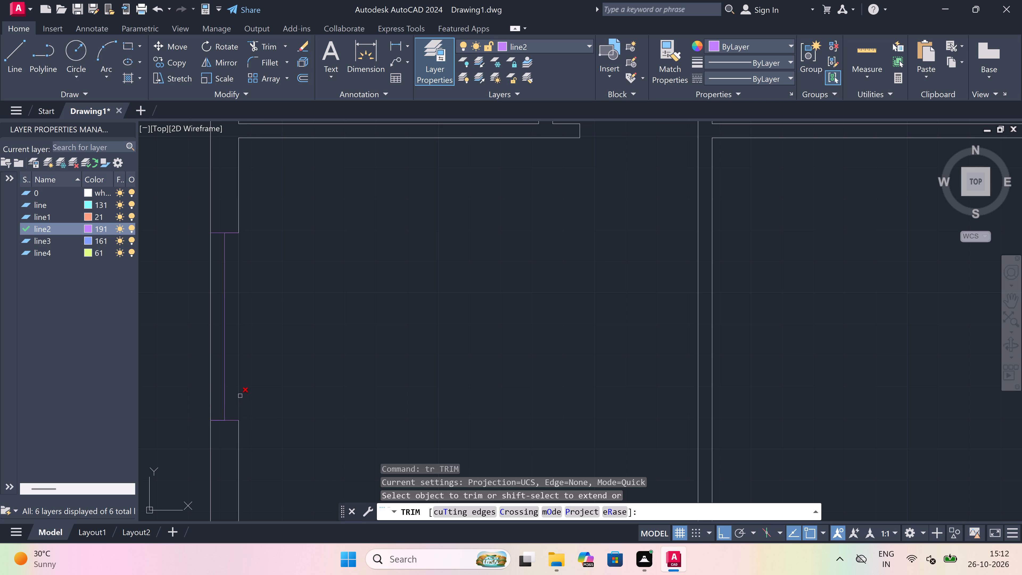
pyautogui.click(240, 396)
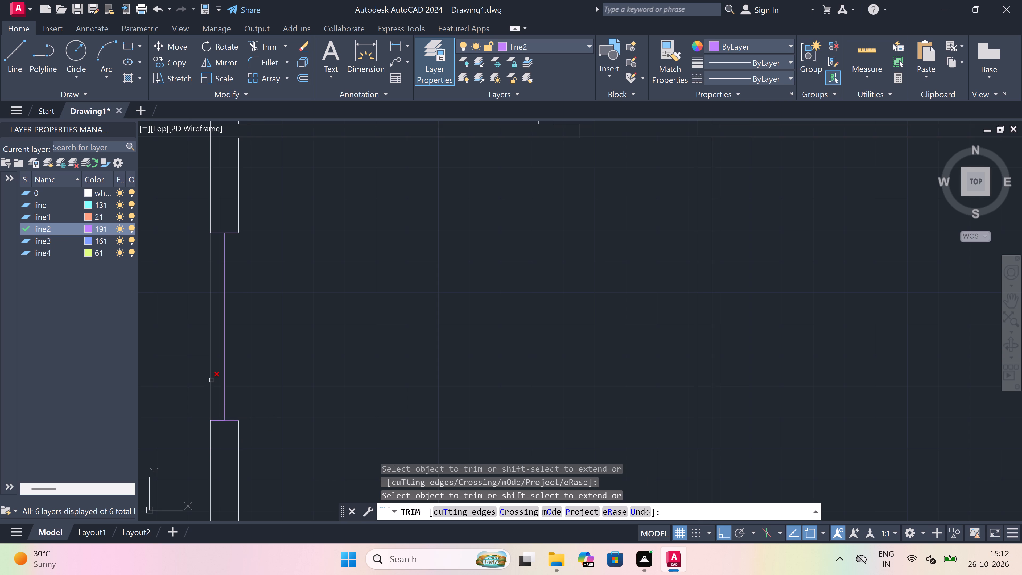
pyautogui.click(211, 380)
pyautogui.press('Escape')
# Draw the outer and inner face lines of the 5' window above the staircase between its two end lines.
pyautogui.write('l')
pyautogui.press('space')
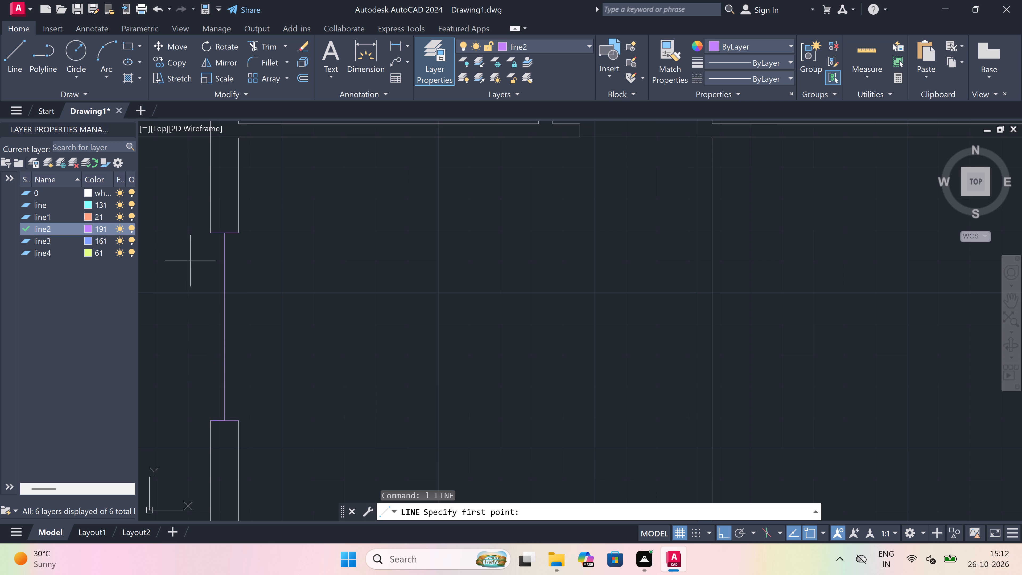
pyautogui.click(213, 231)
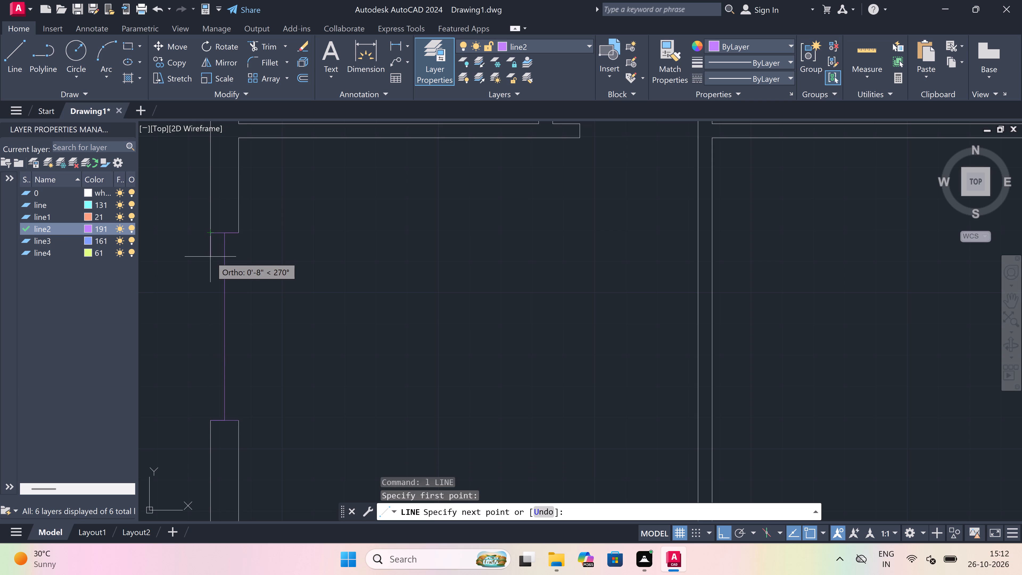
pyautogui.click(207, 418)
pyautogui.press('Escape')
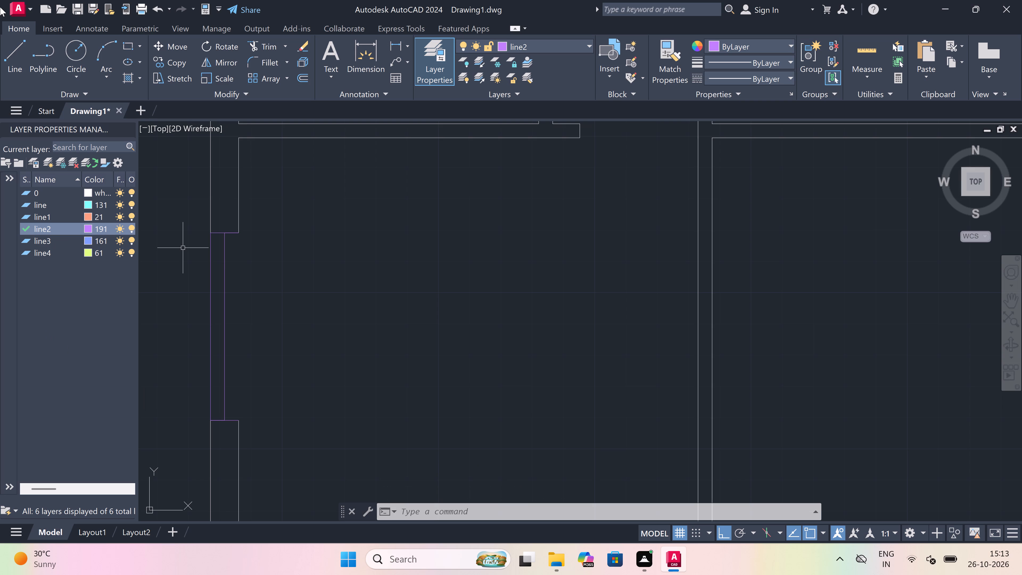
pyautogui.scroll(1, 3, 50)
pyautogui.press('space')
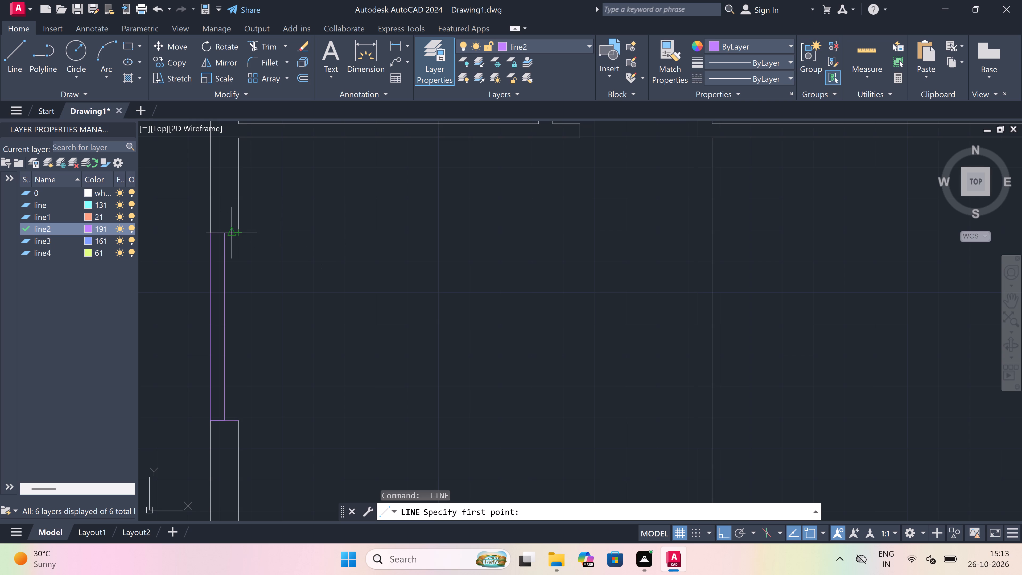
pyautogui.moveTo(243, 233); pyautogui.dragTo(243, 243)
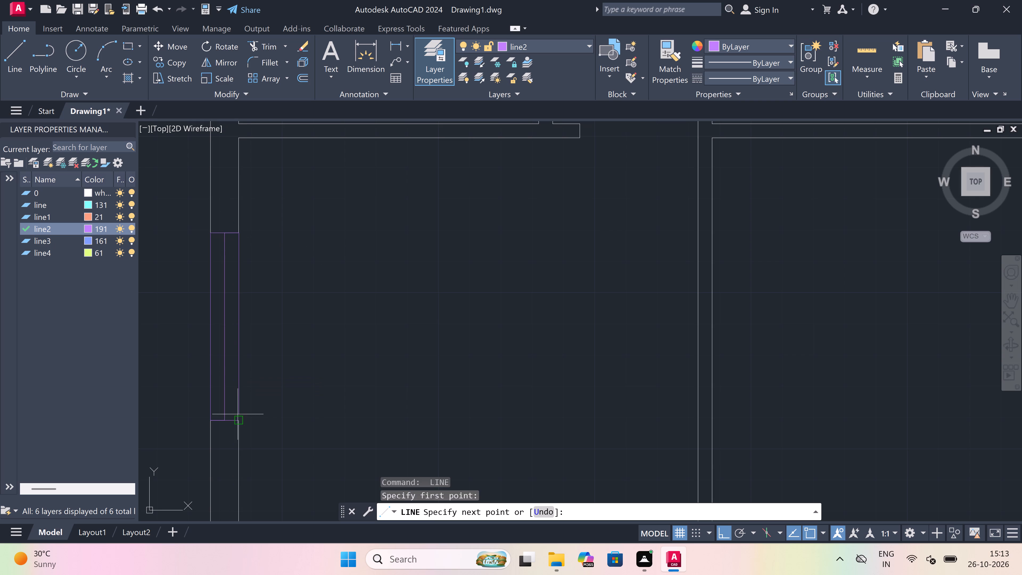
pyautogui.click(240, 420)
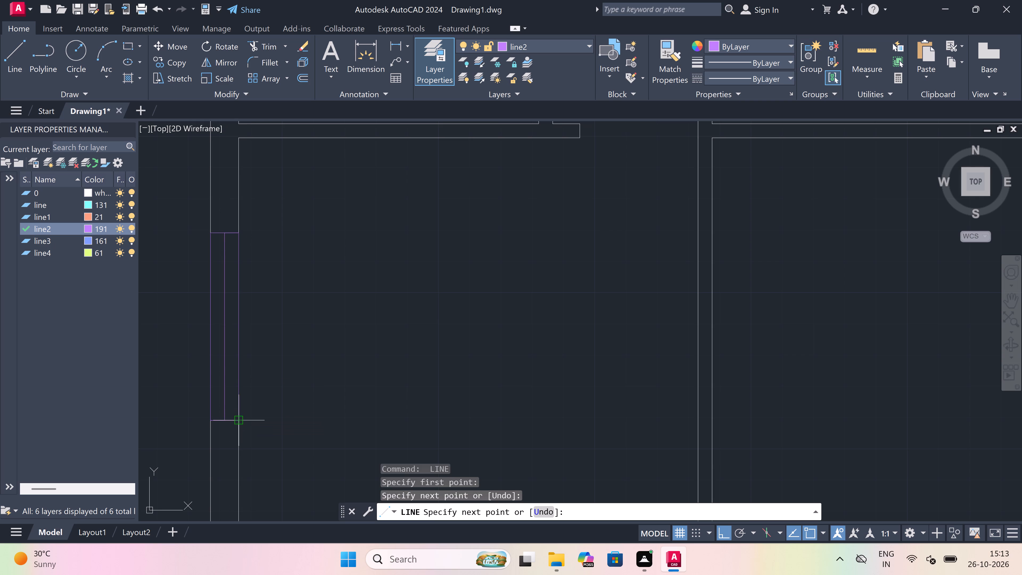
pyautogui.press('Escape')
# Draw a 5' window's end lines and centre line across the left outer wall beside the staircase.
pyautogui.scroll(-4, 363, 349)
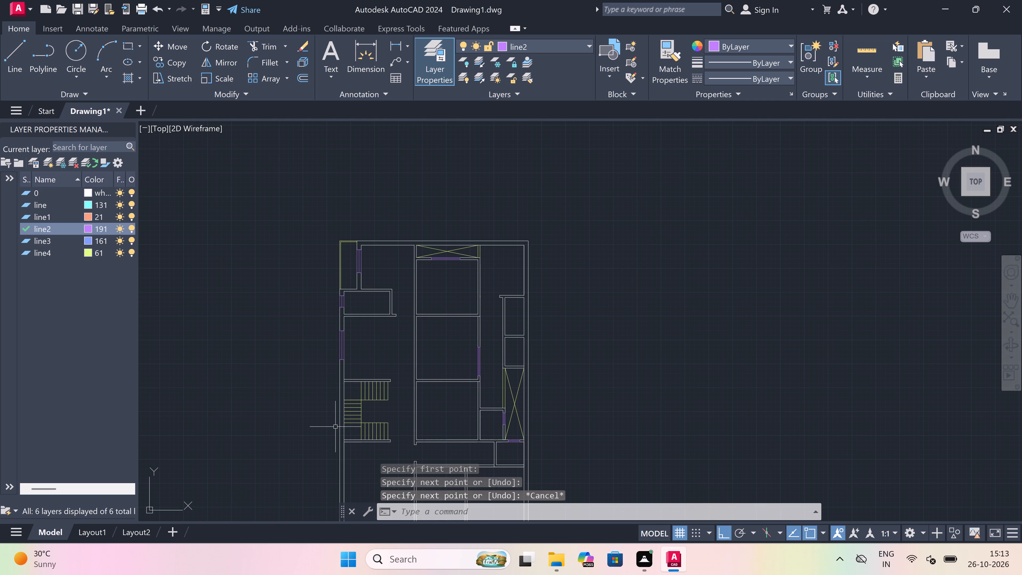
pyautogui.scroll(3, 335, 433)
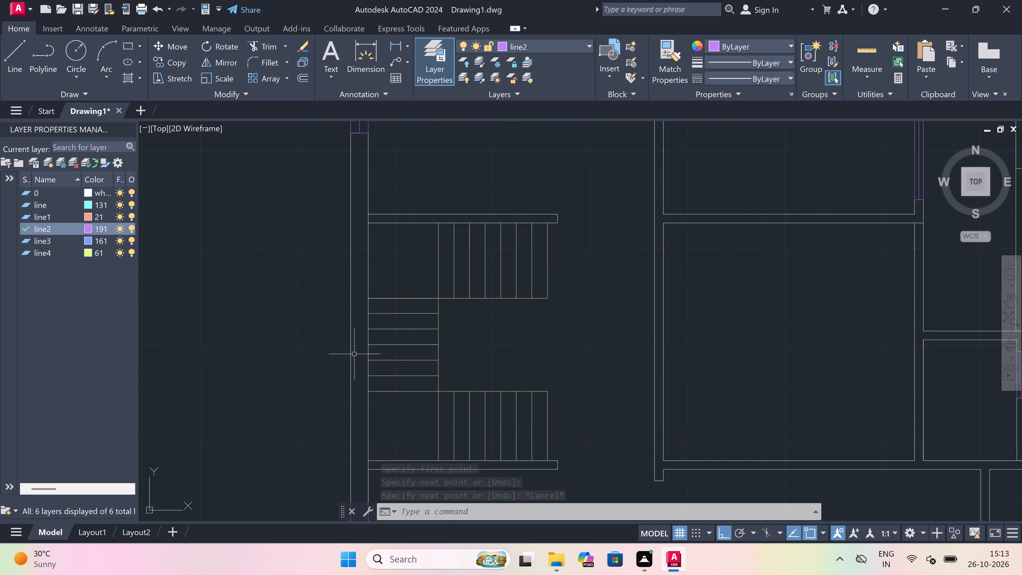
pyautogui.press('space')
pyautogui.click(346, 413)
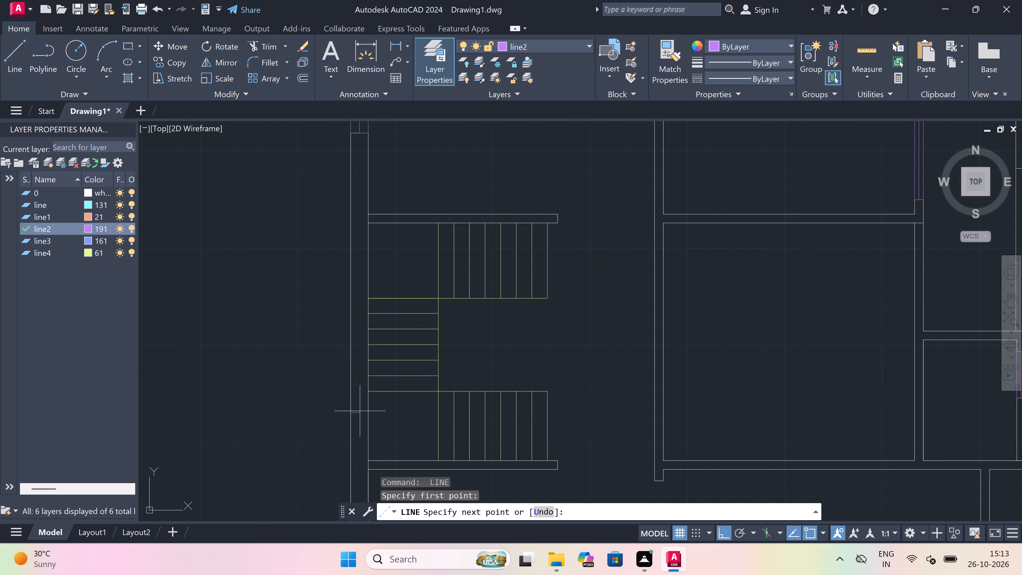
pyautogui.click(368, 412)
pyautogui.moveTo(358, 412); pyautogui.dragTo(370, 356)
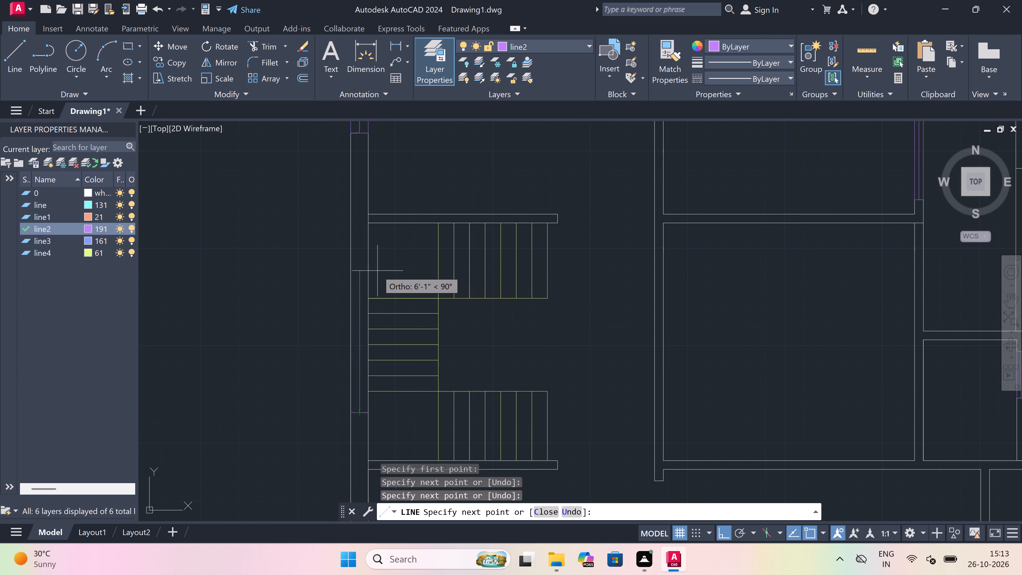
pyautogui.write("5'")
pyautogui.press('space')
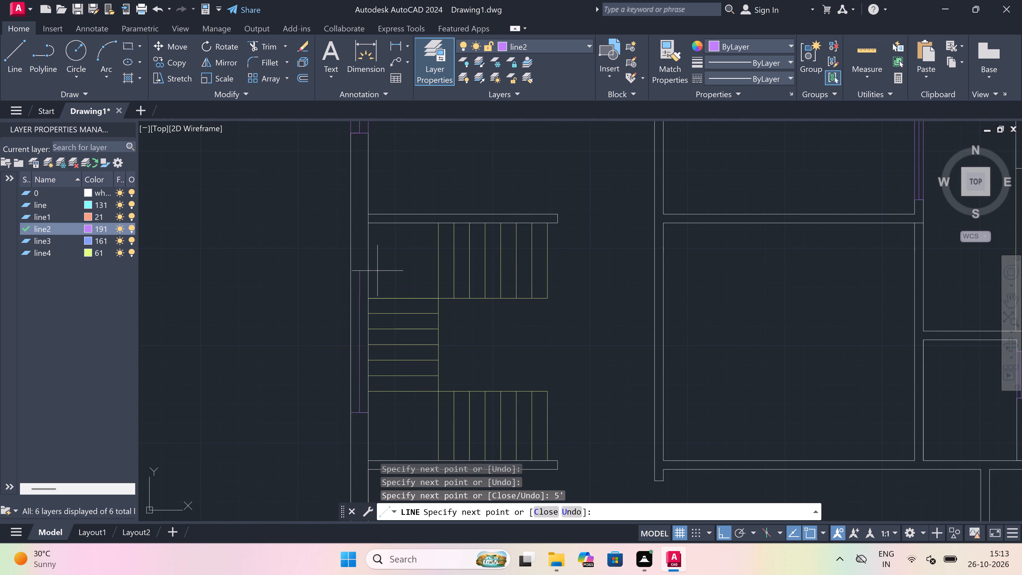
pyautogui.scroll(3, 337, 293)
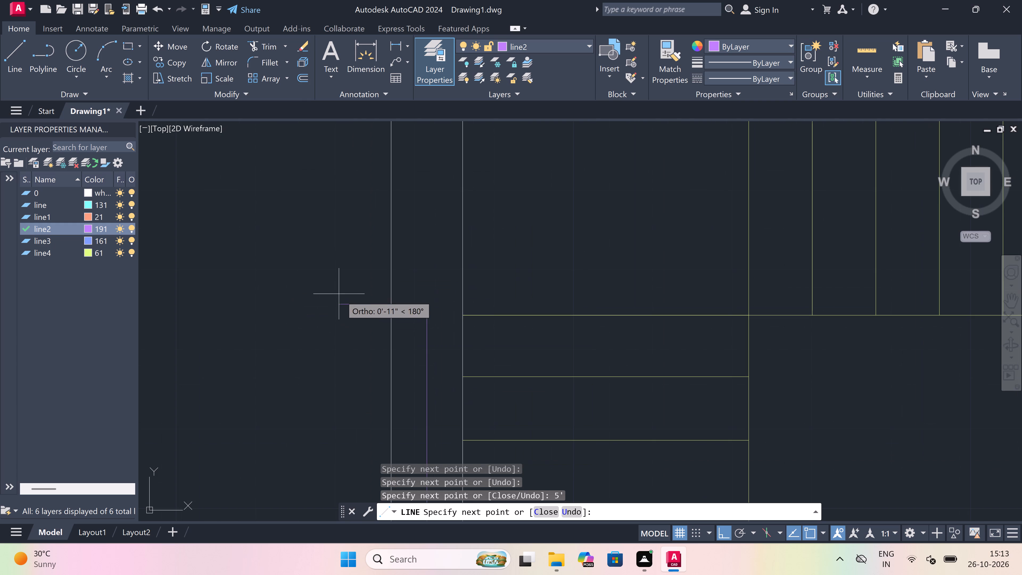
pyautogui.moveTo(388, 301); pyautogui.dragTo(385, 301)
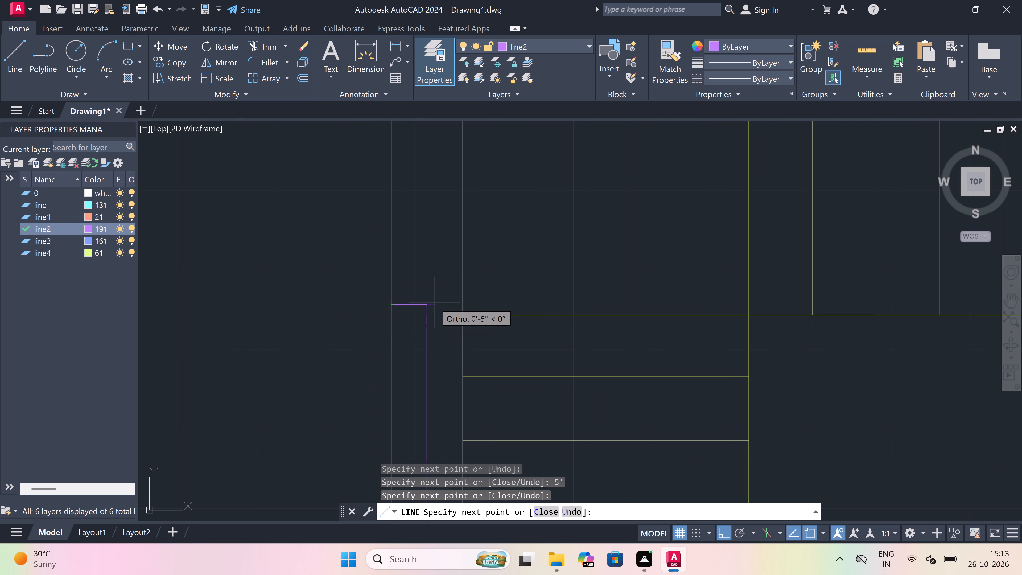
pyautogui.click(461, 305)
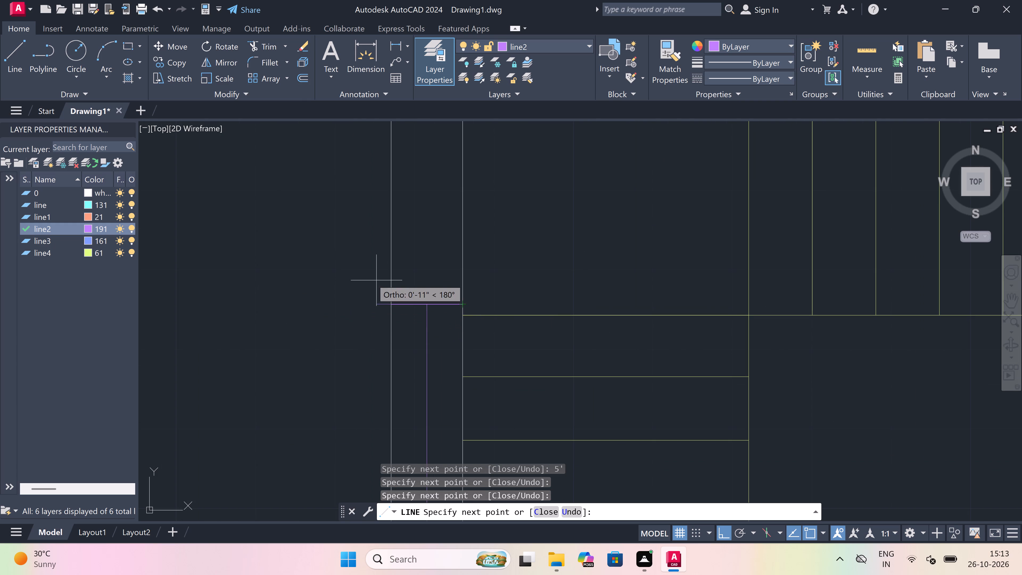
pyautogui.press('Escape')
# Trim the inner wall line segments along the stair treads between the end lines of the staircase window.
pyautogui.scroll(-3, 360, 270)
pyautogui.scroll(1, 387, 319)
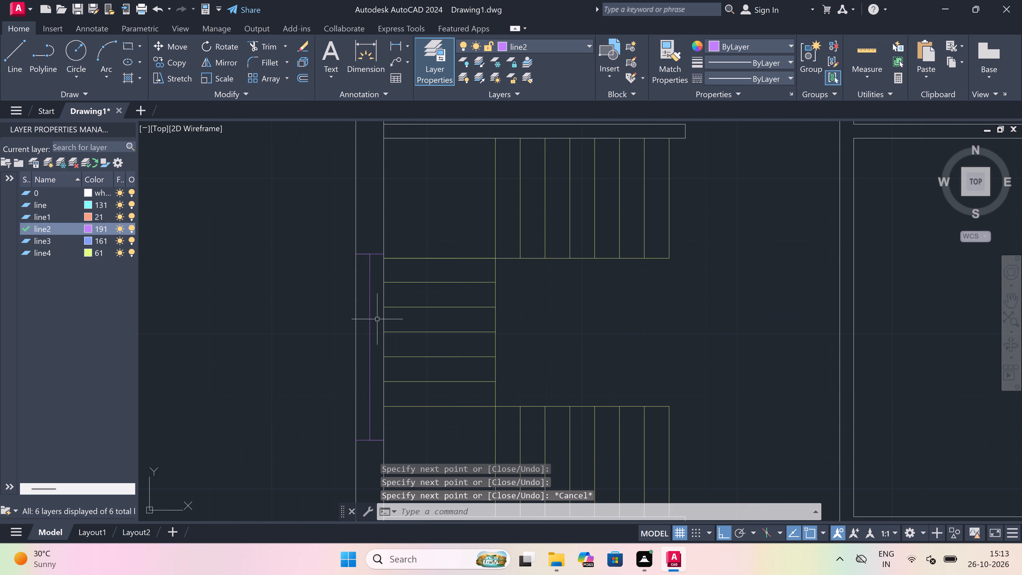
pyautogui.press('t')
pyautogui.press('r')
pyautogui.press('space')
pyautogui.click(386, 275)
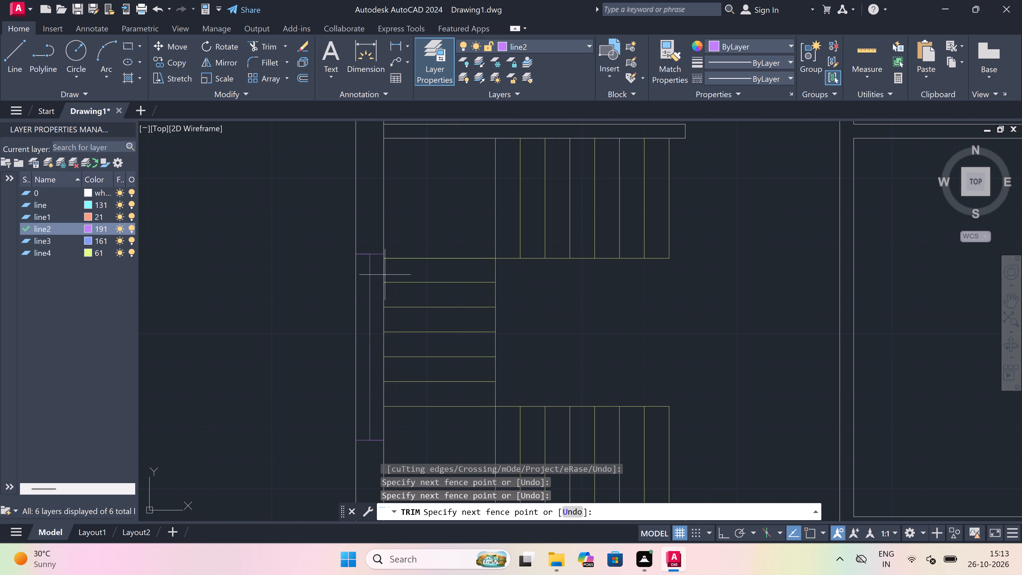
pyautogui.click(377, 279)
pyautogui.click(382, 297)
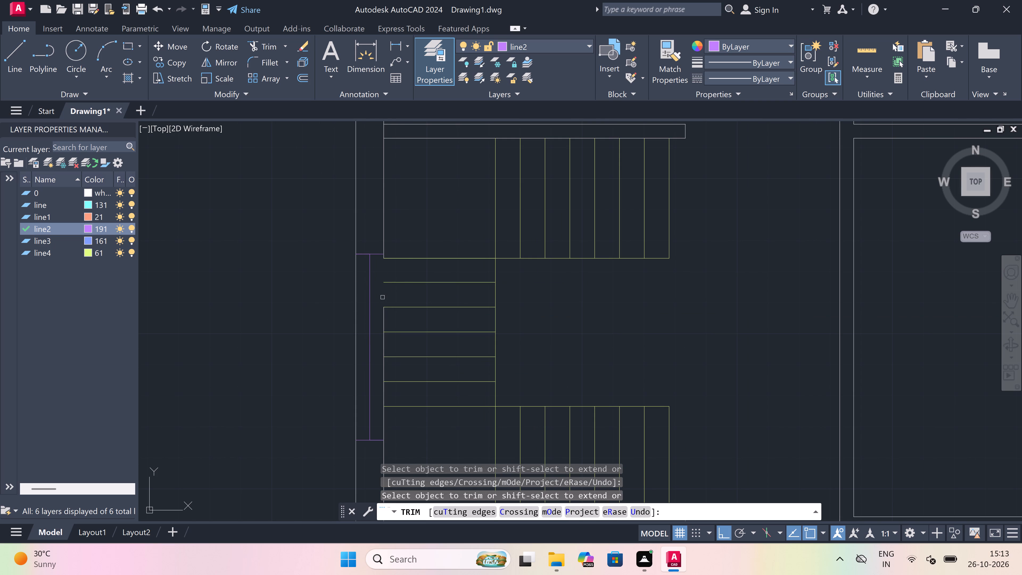
pyautogui.click(384, 322)
pyautogui.moveTo(384, 339); pyautogui.dragTo(384, 344)
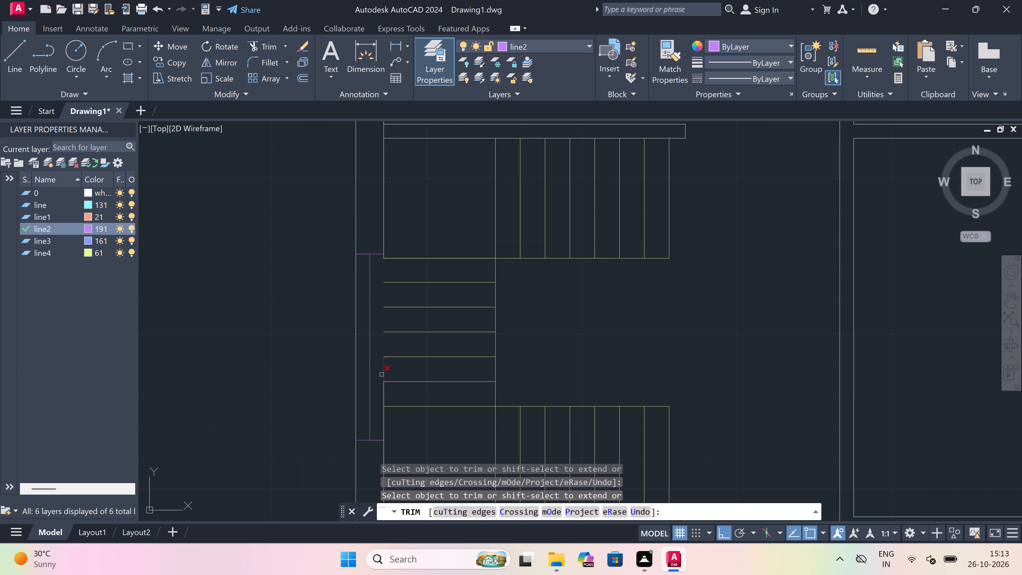
pyautogui.click(382, 375)
pyautogui.click(382, 391)
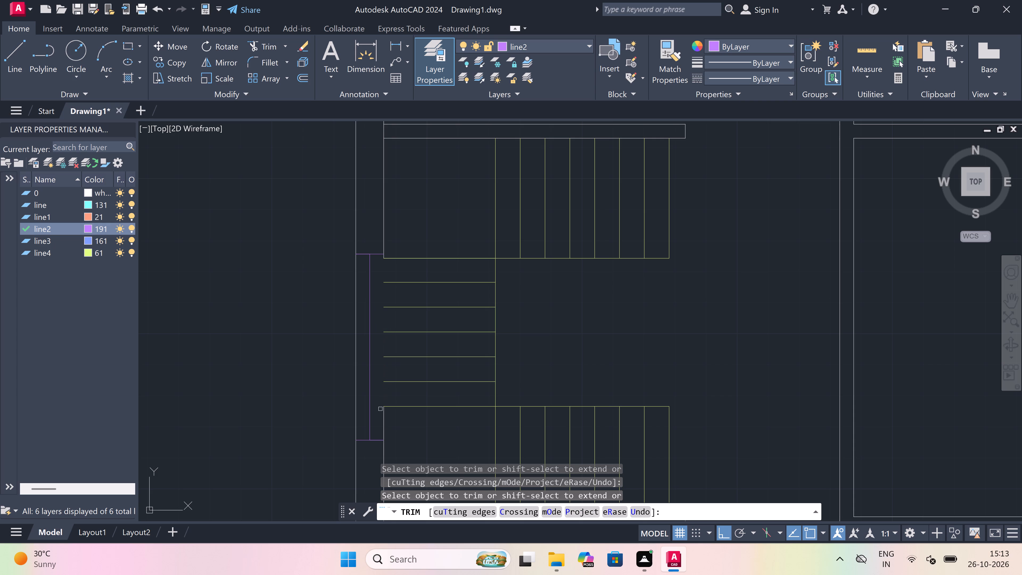
pyautogui.click(380, 416)
pyautogui.click(386, 421)
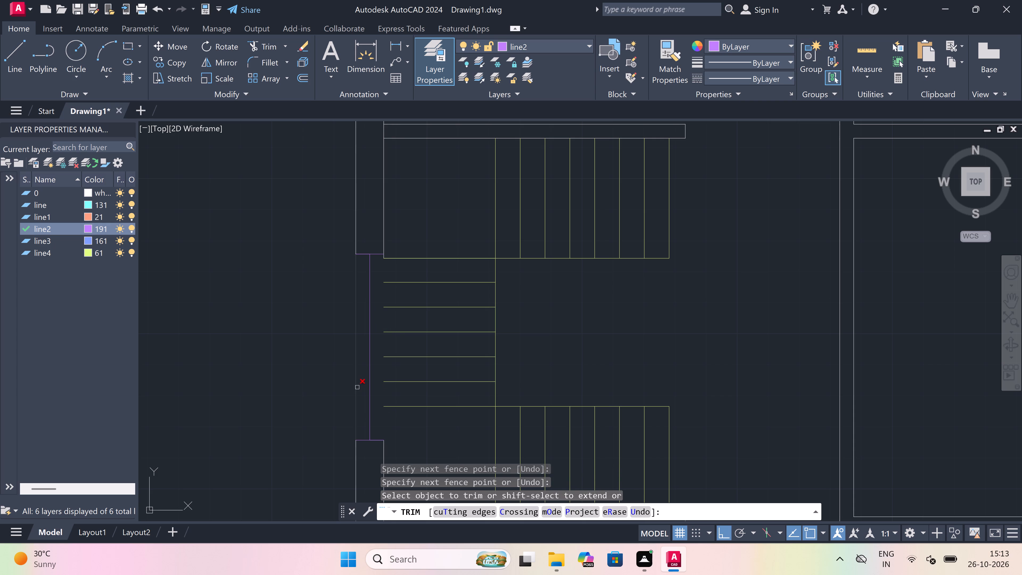
pyautogui.scroll(1, 402, 255)
pyautogui.scroll(3, 365, 255)
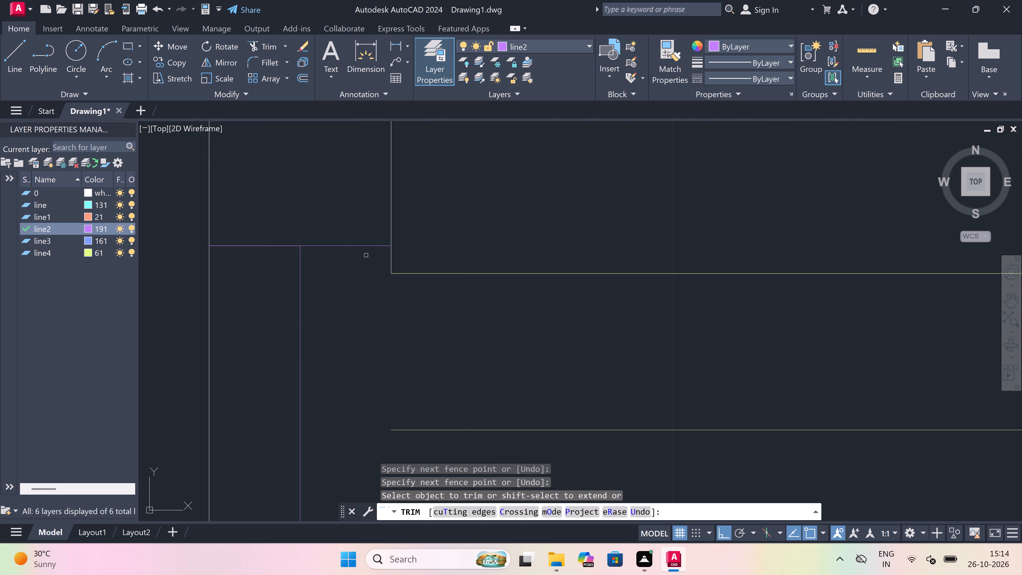
pyautogui.click(381, 262)
pyautogui.click(450, 255)
# Trim the outer wall line between the end lines of the staircase window.
pyautogui.scroll(-1, 377, 231)
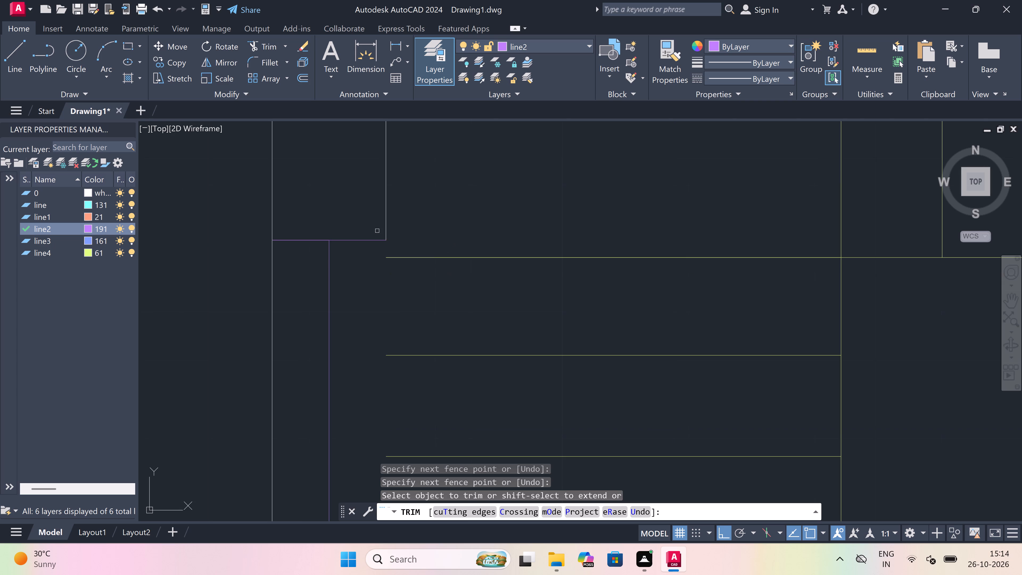
pyautogui.scroll(-2, 377, 230)
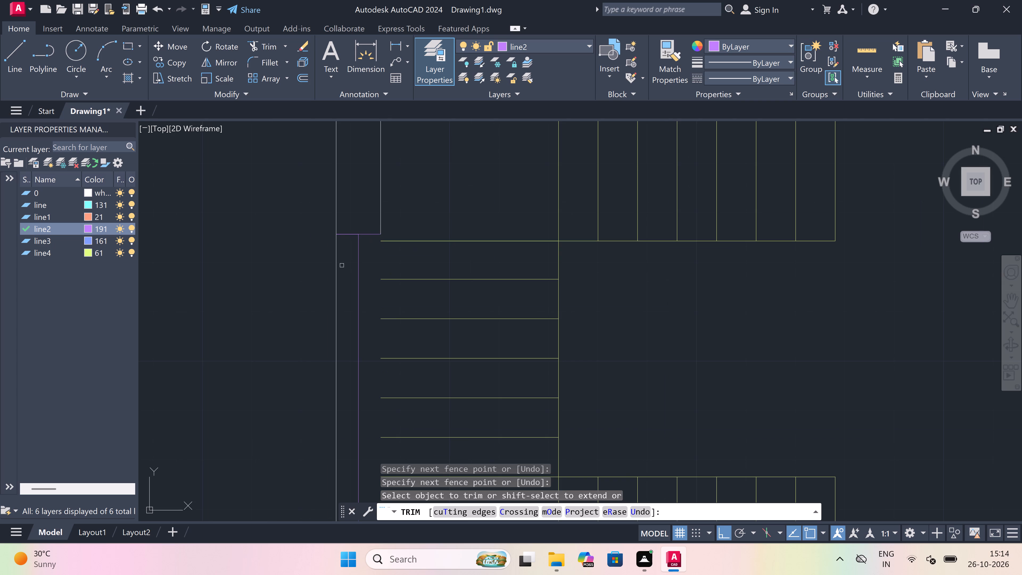
pyautogui.click(342, 265)
pyautogui.scroll(-2, 341, 265)
pyautogui.click(322, 278)
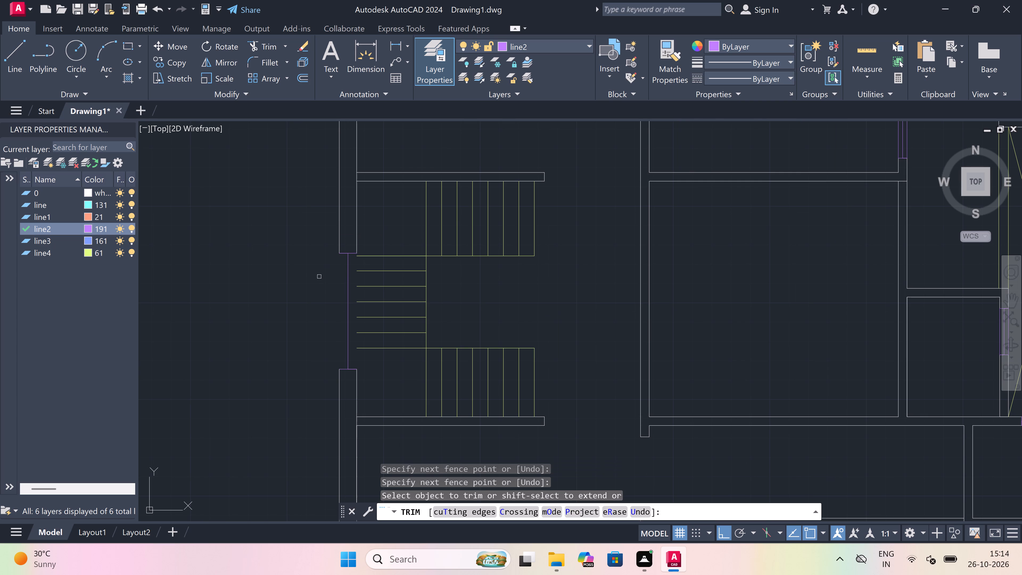
pyautogui.press('Escape')
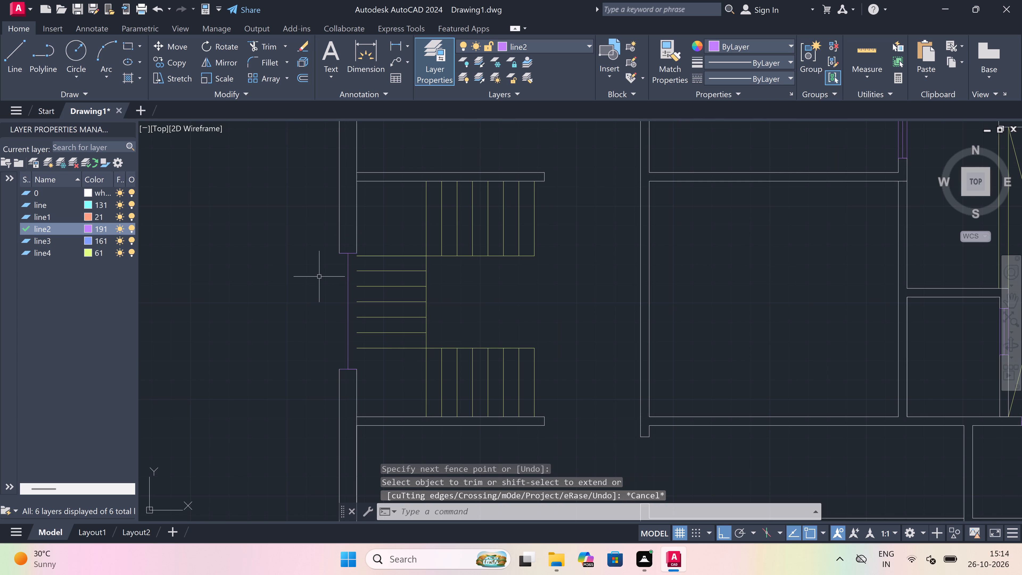
# Draw the outer and inner face lines of the staircase window in the left outer wall between its two end lines.
pyautogui.write('l')
pyautogui.press('space')
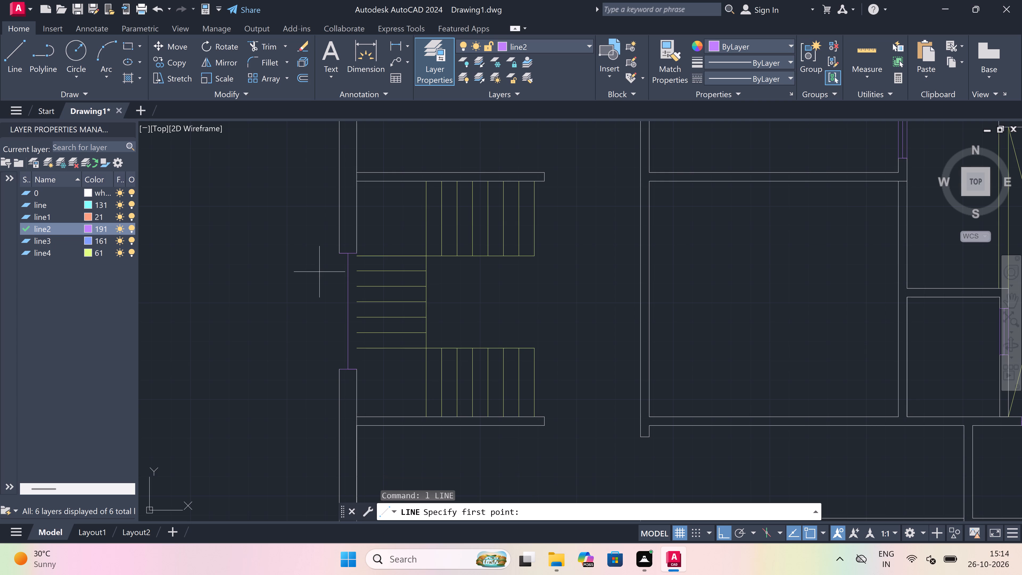
pyautogui.scroll(2, 325, 260)
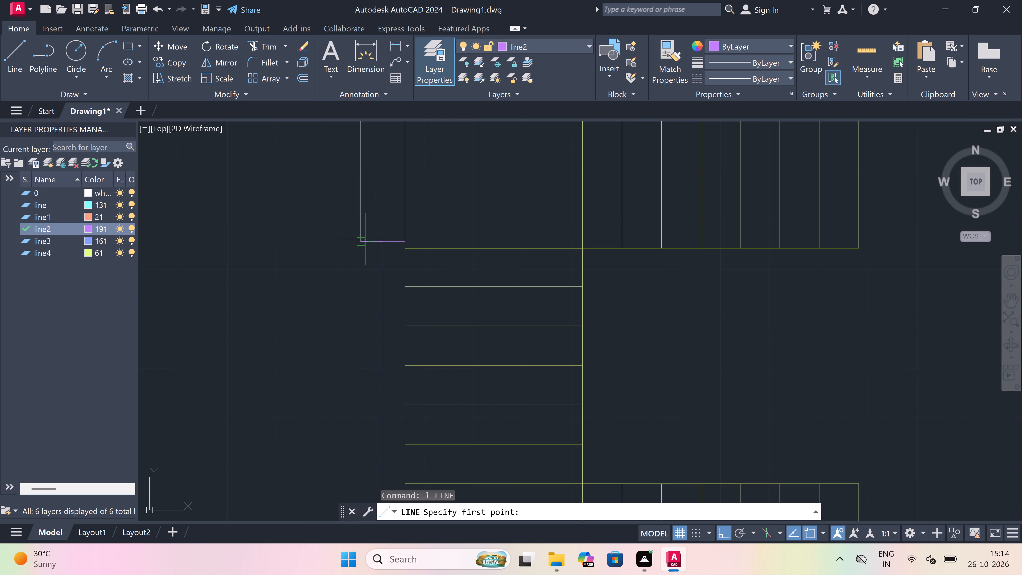
pyautogui.click(356, 240)
pyautogui.scroll(-3, 330, 359)
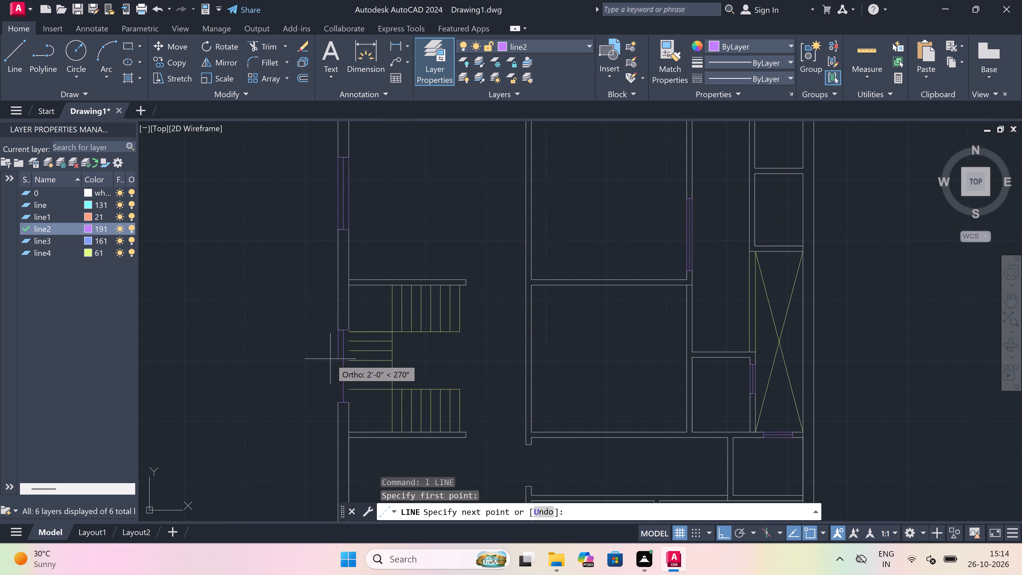
pyautogui.scroll(2, 326, 401)
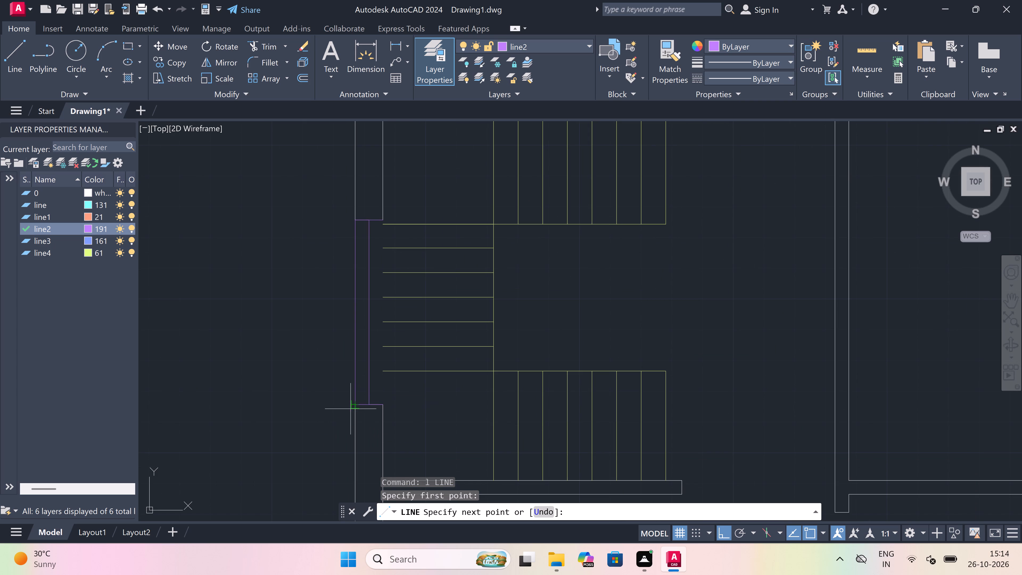
pyautogui.click(355, 403)
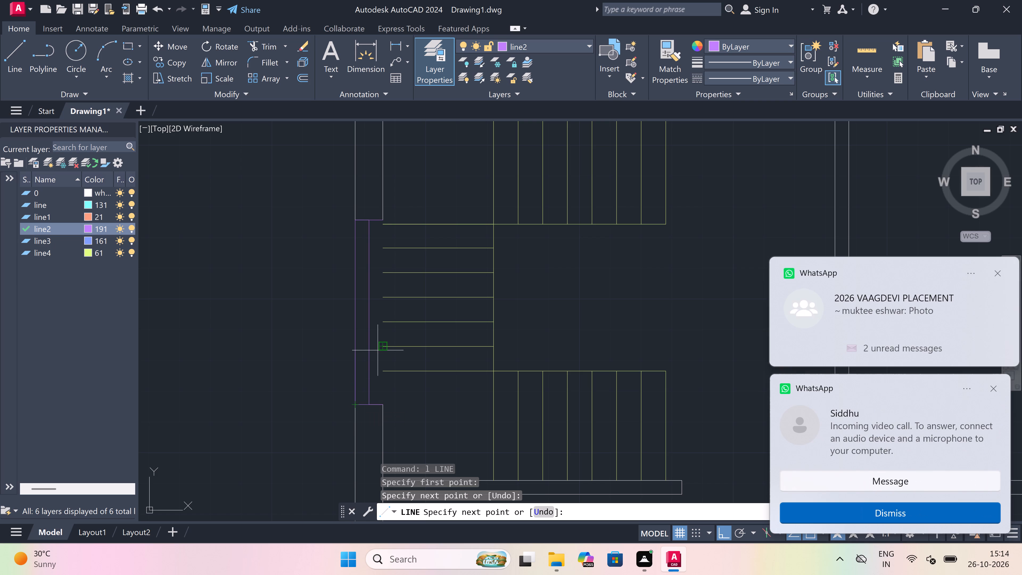
pyautogui.press('Escape')
pyautogui.press('space')
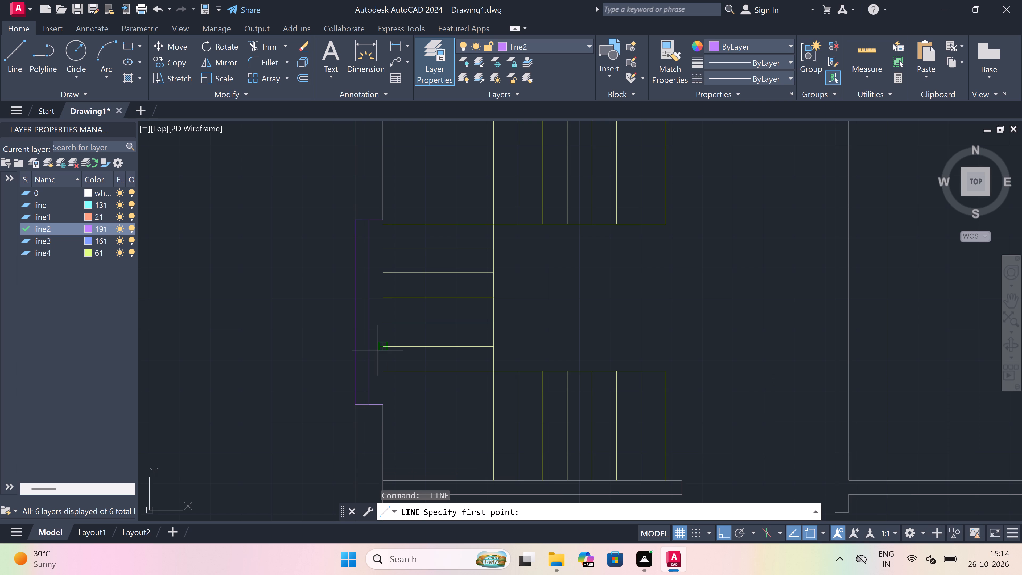
pyautogui.click(386, 219)
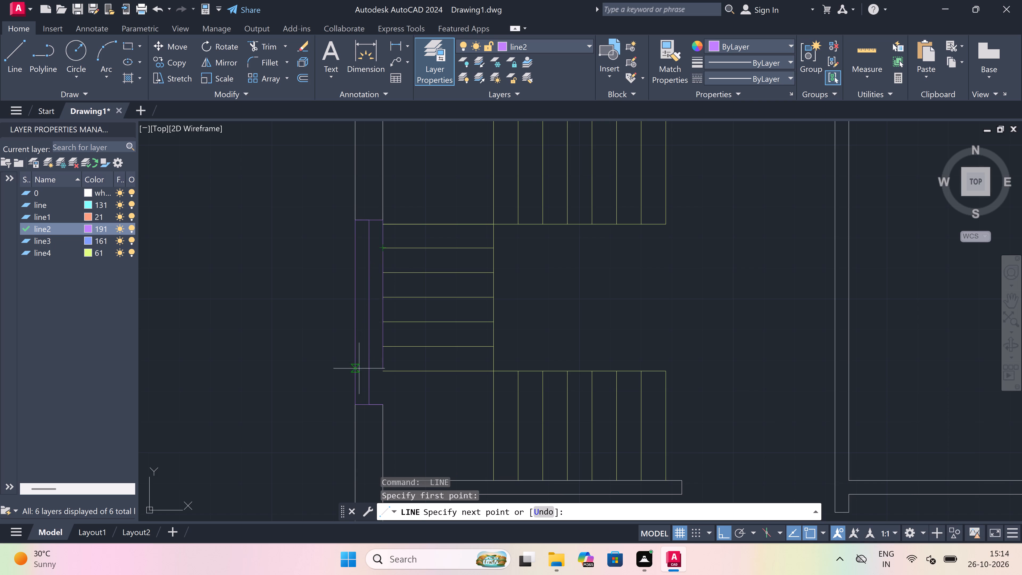
pyautogui.scroll(2, 394, 398)
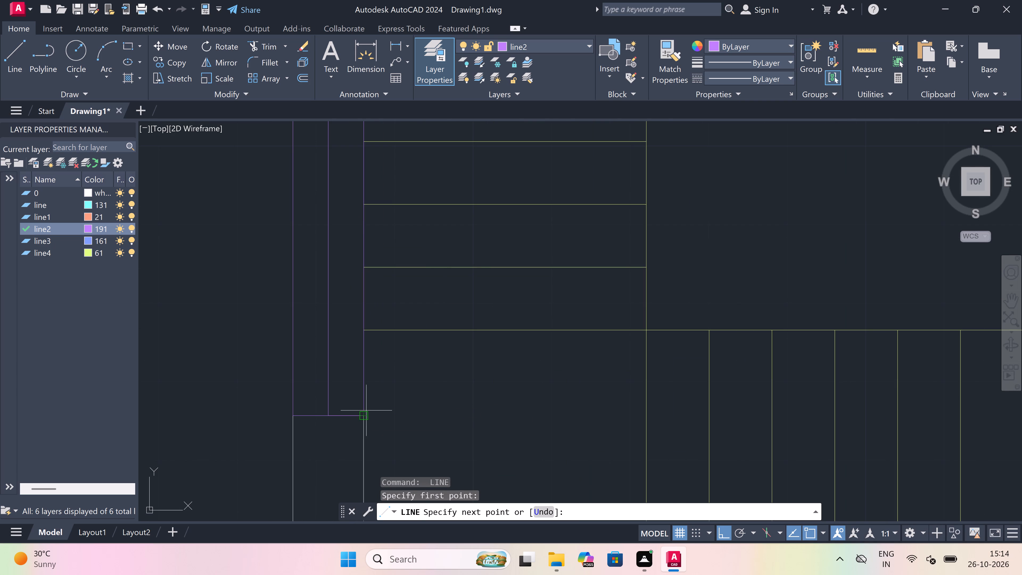
pyautogui.click(366, 413)
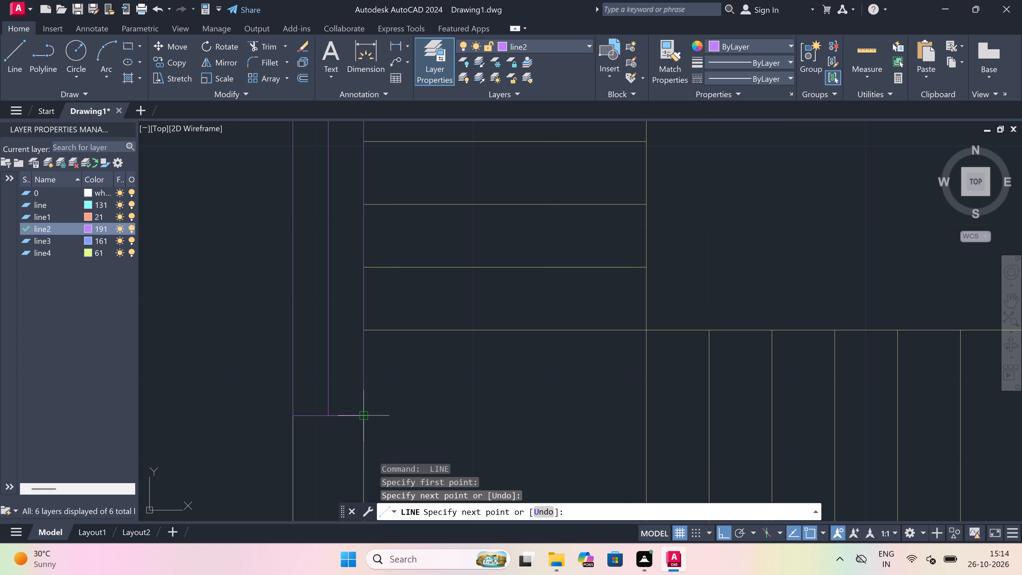
pyautogui.press('Escape')
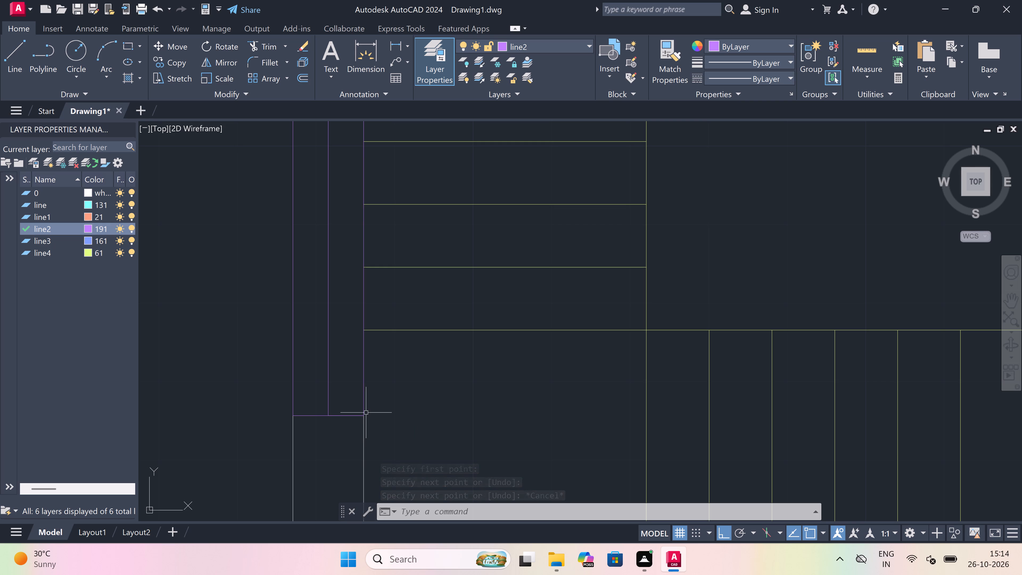
# Trim the left wall's inner line where the wall below the staircase meets it, opening the junction between the two walls.
pyautogui.scroll(-5, 337, 360)
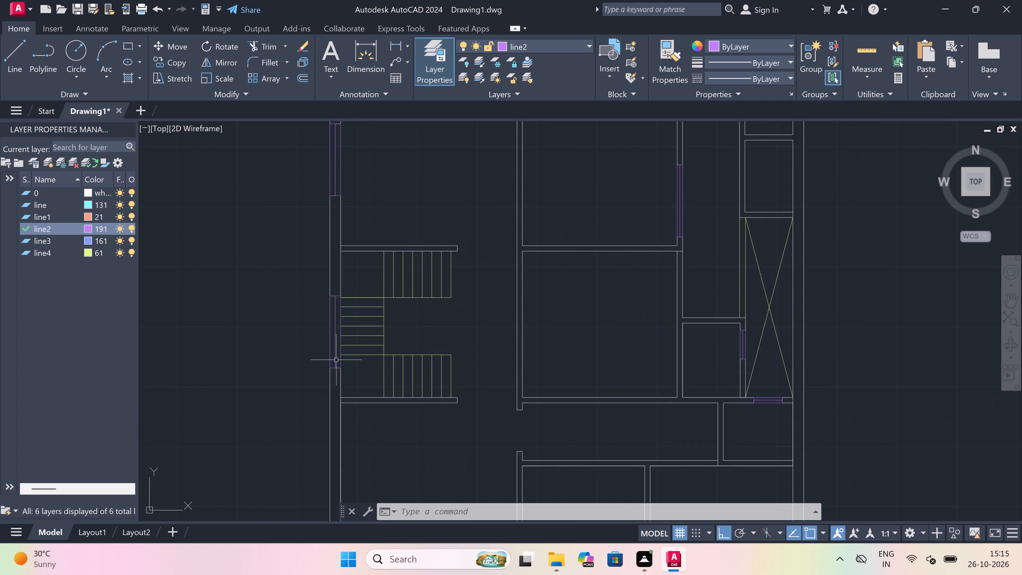
pyautogui.scroll(-3, 347, 380)
pyautogui.scroll(3, 347, 387)
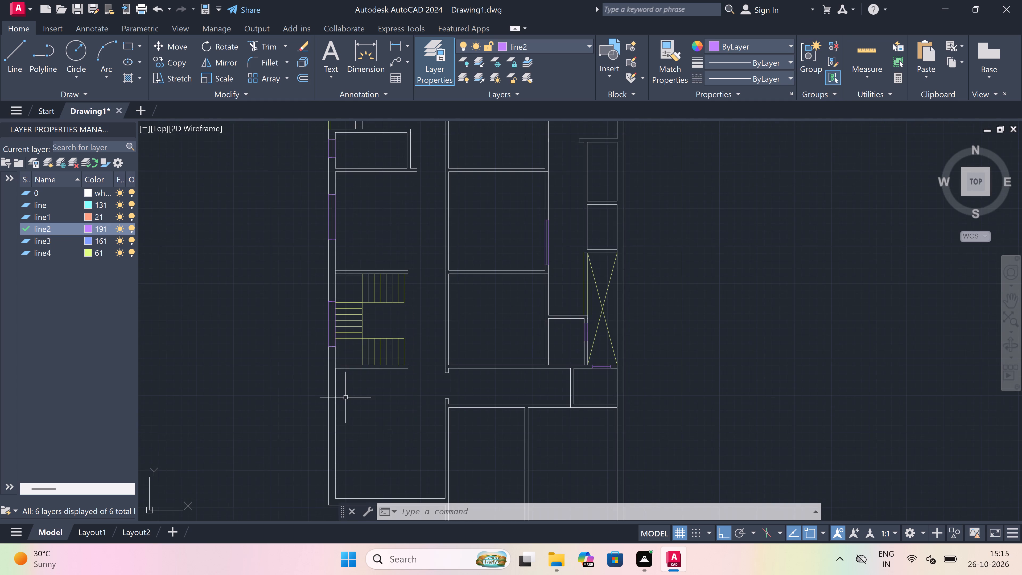
pyautogui.scroll(-3, 345, 397)
pyautogui.scroll(3, 349, 416)
pyautogui.scroll(1, 348, 391)
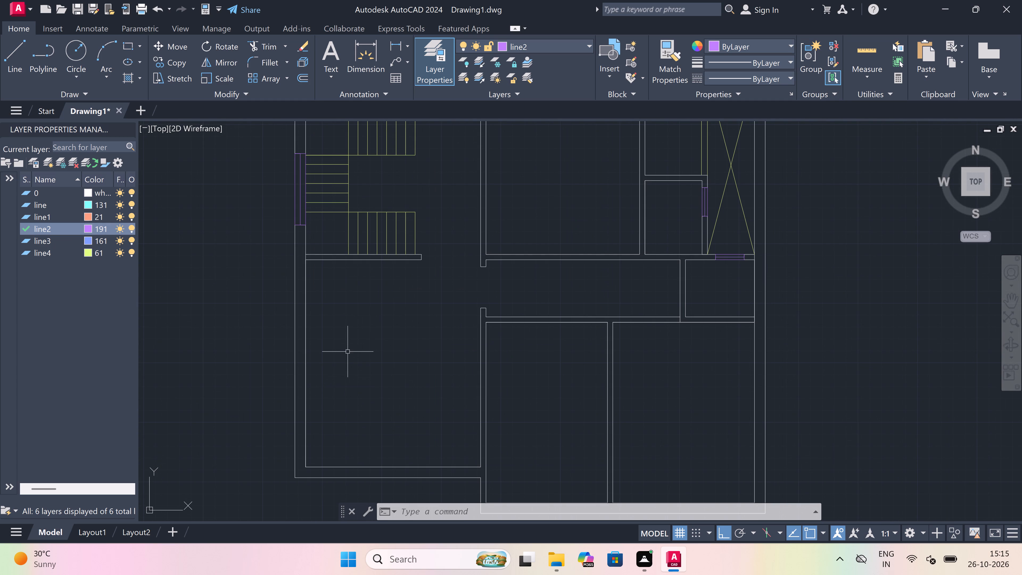
pyautogui.scroll(1, 296, 224)
pyautogui.scroll(3, 312, 265)
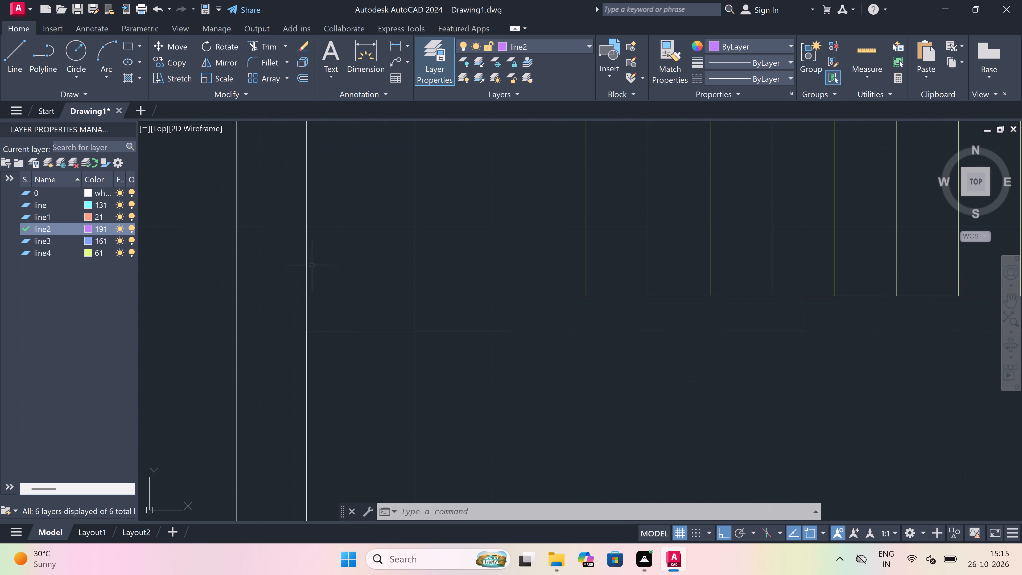
pyautogui.scroll(2, 312, 270)
pyautogui.write('tr')
pyautogui.press('space')
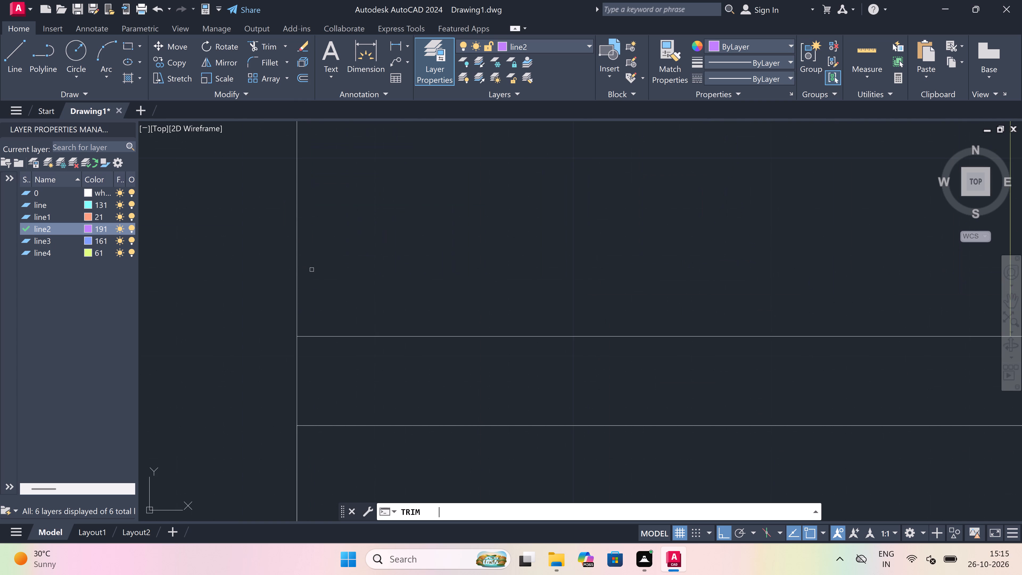
pyautogui.click(233, 371)
pyautogui.click(300, 371)
# Trim the left wall's inner line where the wall above the staircase meets it, between that wall's two faces.
pyautogui.scroll(-3, 322, 297)
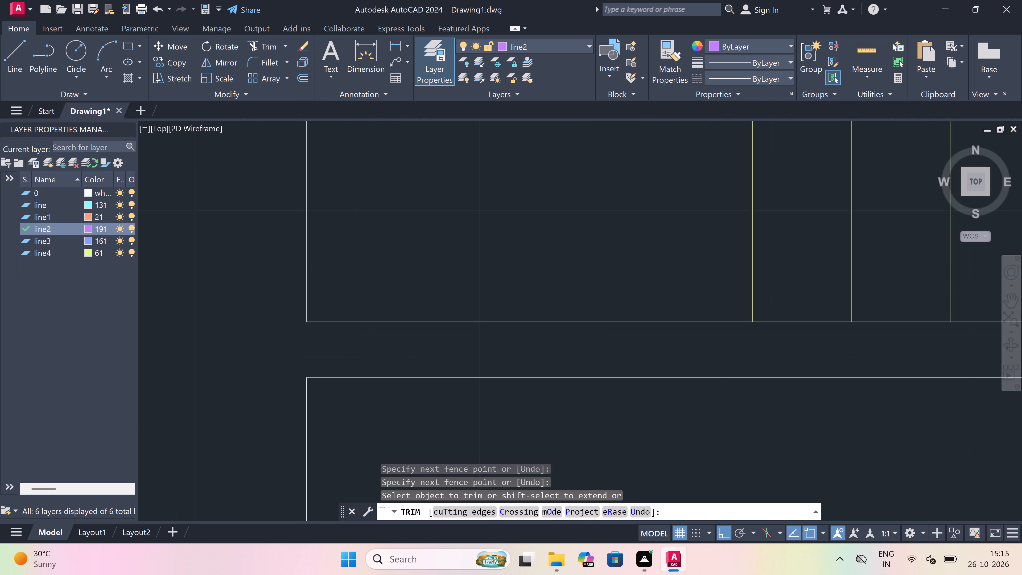
pyautogui.scroll(-4, 322, 297)
pyautogui.scroll(2, 327, 191)
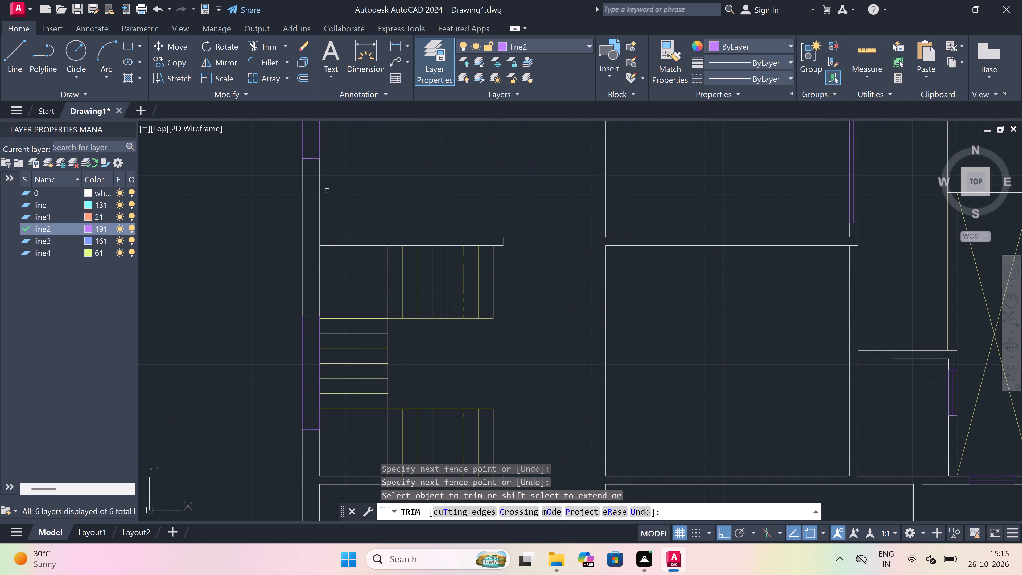
pyautogui.scroll(4, 327, 218)
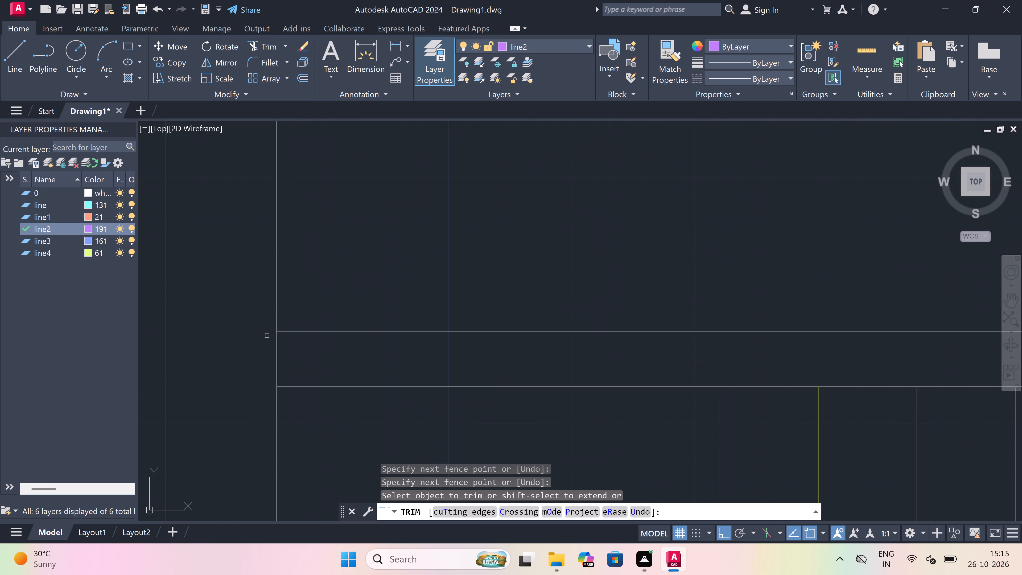
pyautogui.click(269, 344)
pyautogui.click(288, 353)
# Review the whole floor plan, from the upper rooms to the room below the staircase.
pyautogui.scroll(-11, 274, 318)
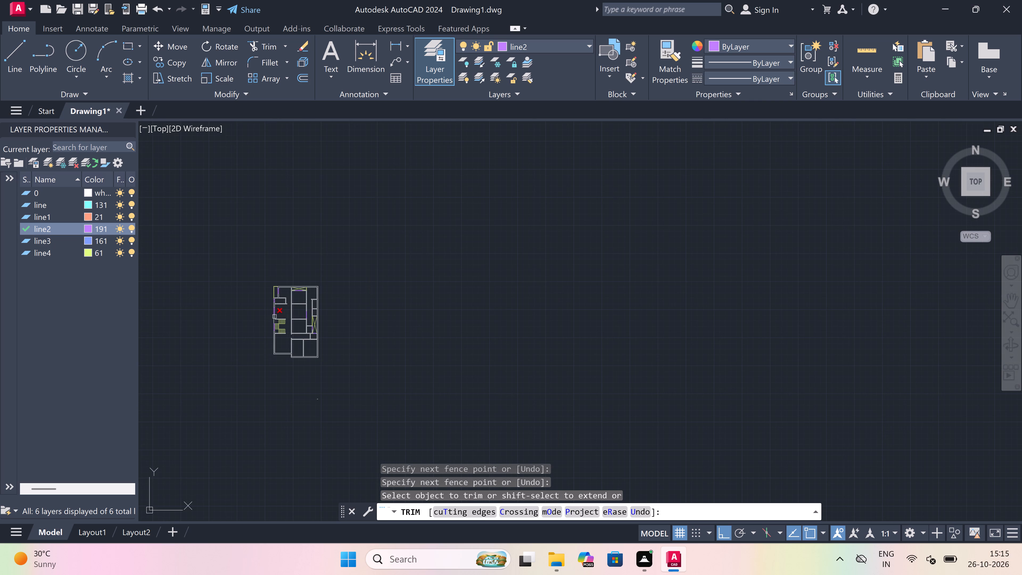
pyautogui.scroll(4, 270, 274)
pyautogui.scroll(-4, 286, 416)
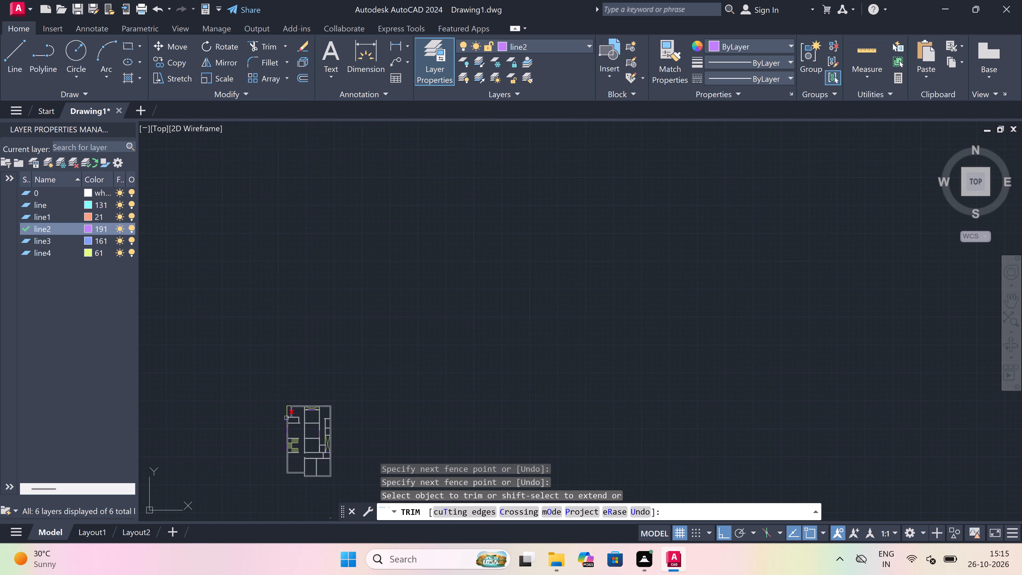
pyautogui.scroll(-1, 295, 378)
pyautogui.scroll(3, 295, 394)
pyautogui.scroll(-3, 295, 394)
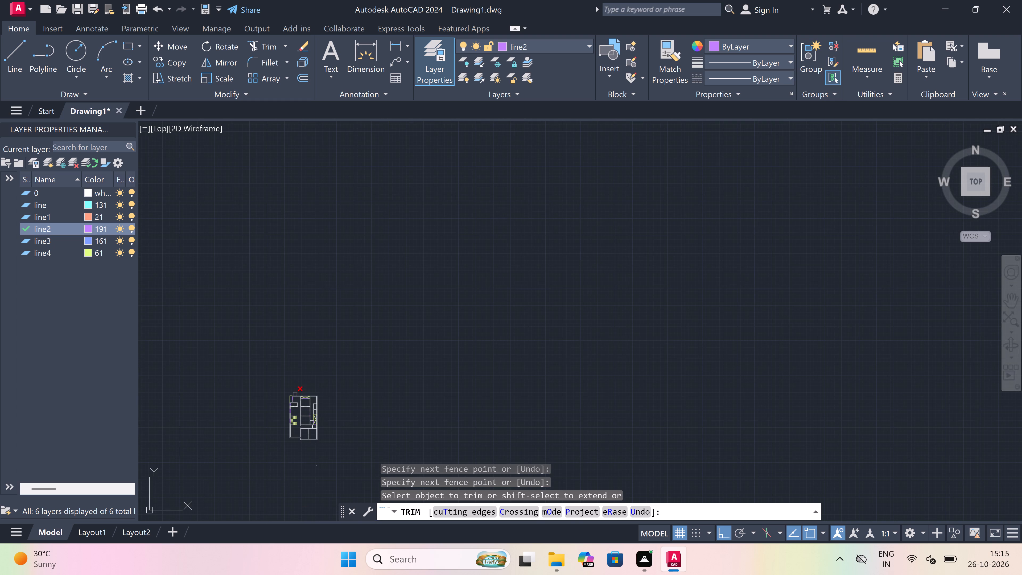
pyautogui.scroll(3, 291, 413)
pyautogui.scroll(-3, 291, 413)
pyautogui.scroll(4, 291, 425)
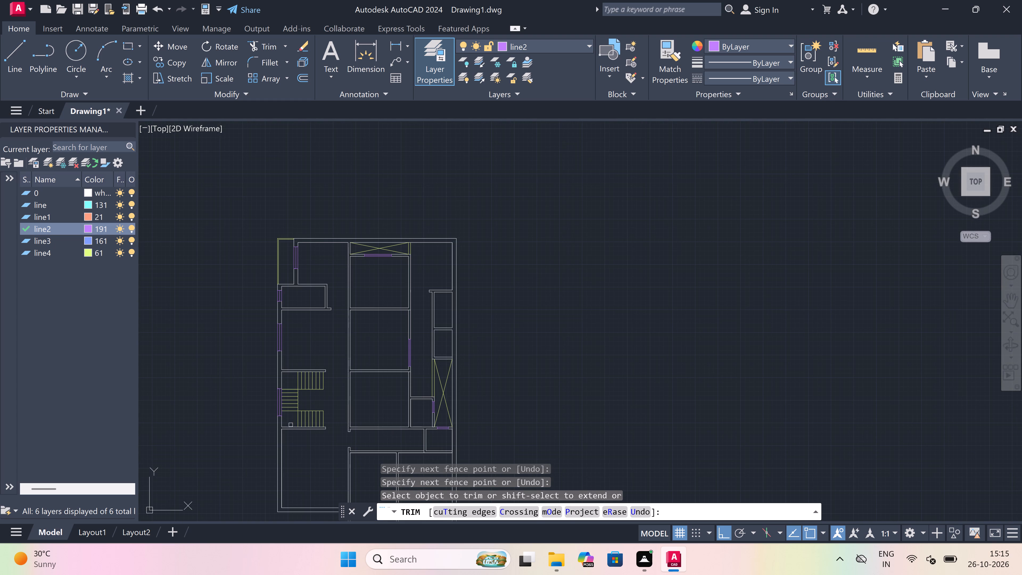
pyautogui.scroll(-3, 287, 430)
pyautogui.scroll(6, 287, 451)
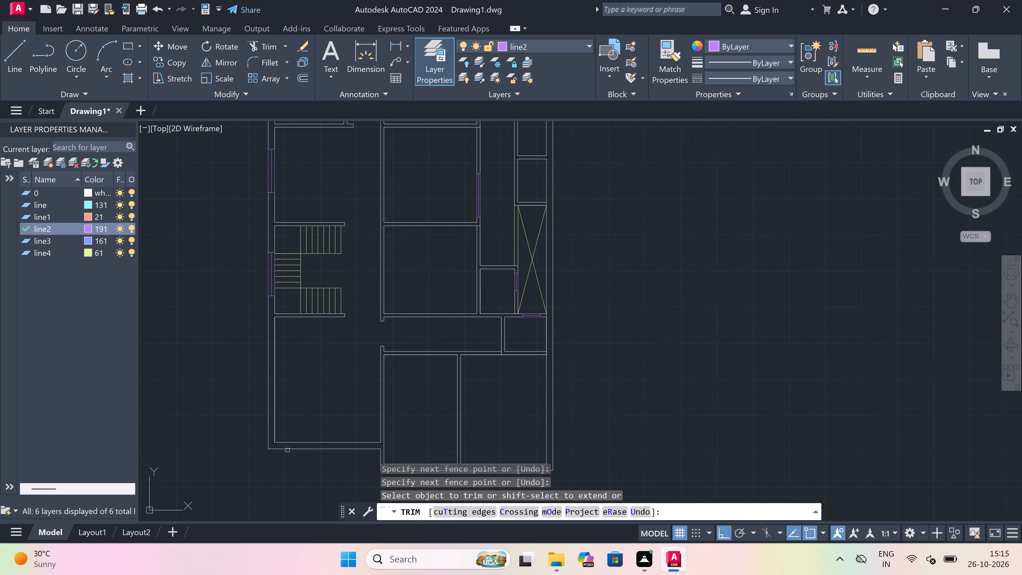
pyautogui.scroll(-2, 371, 335)
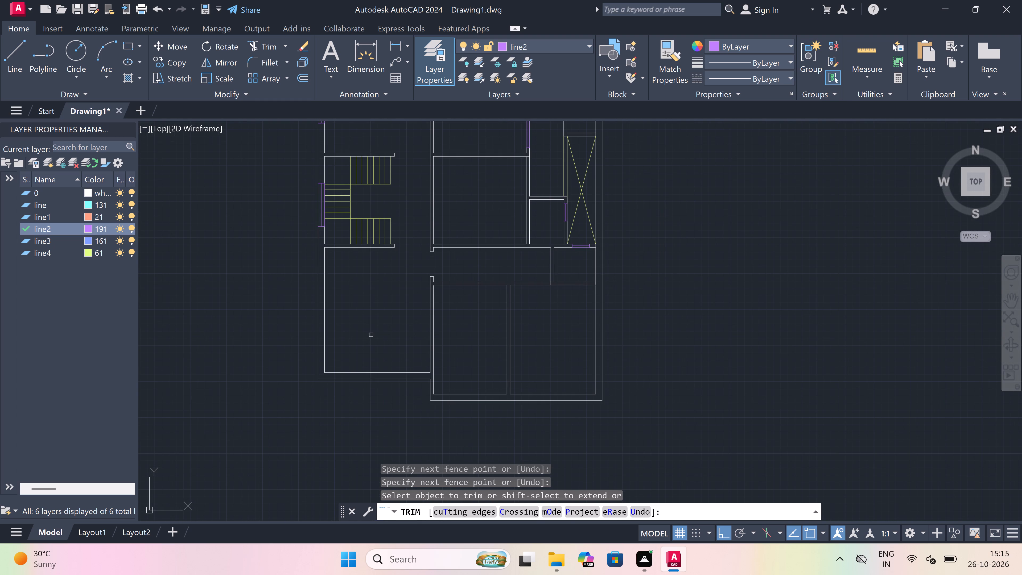
pyautogui.press('Escape')
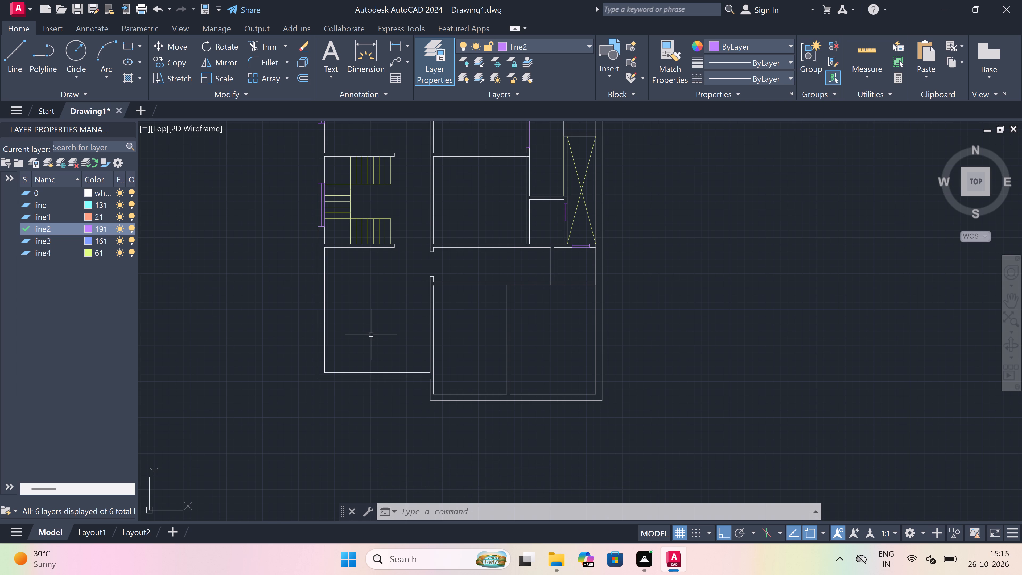
# Draw a 5' window's end lines and centre line across the left outer wall of the room below the staircase.
pyautogui.scroll(1, 324, 309)
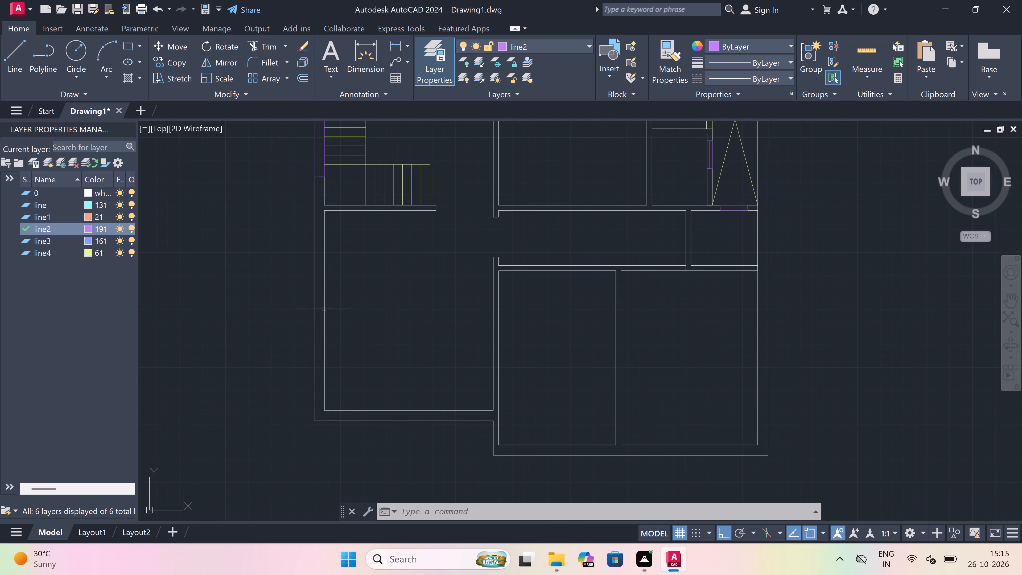
pyautogui.write('l')
pyautogui.press('space')
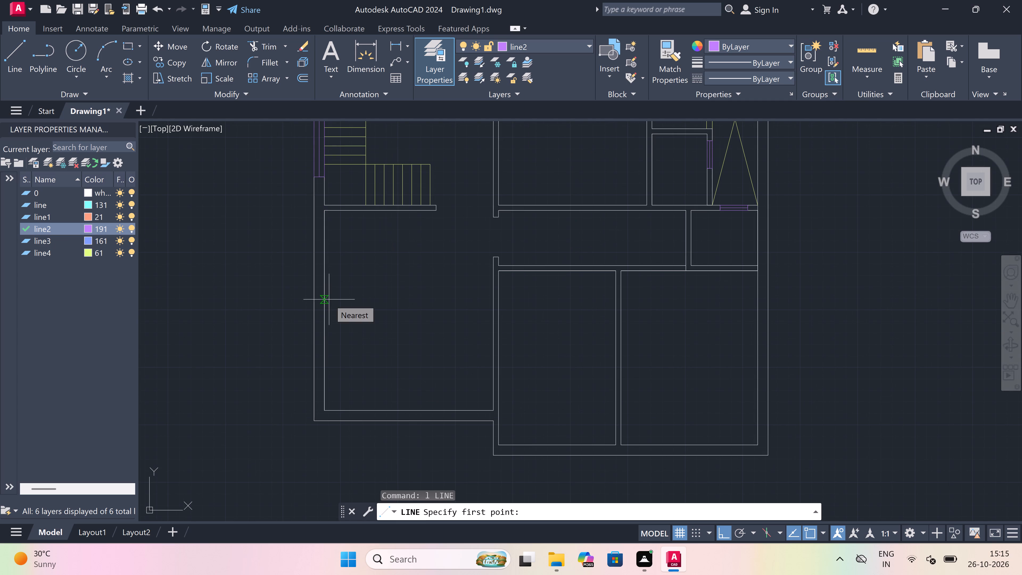
pyautogui.click(313, 256)
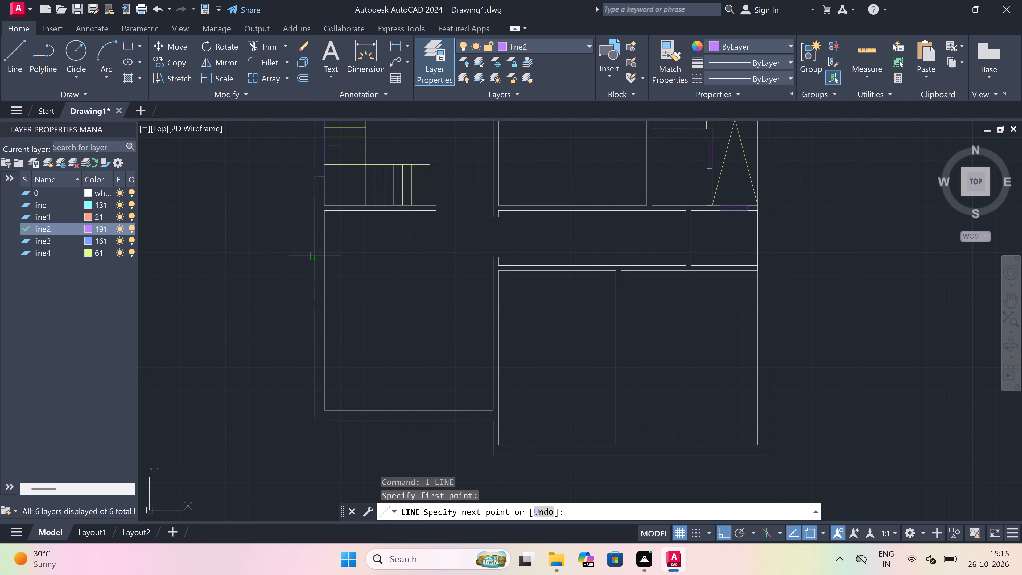
pyautogui.scroll(2, 313, 256)
pyautogui.click(340, 254)
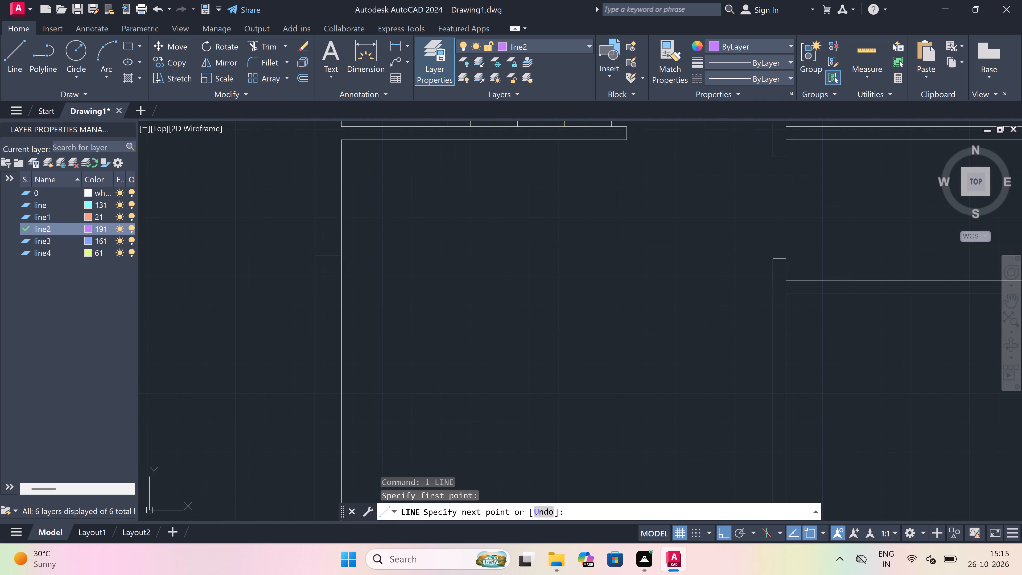
pyautogui.moveTo(327, 252); pyautogui.dragTo(327, 258)
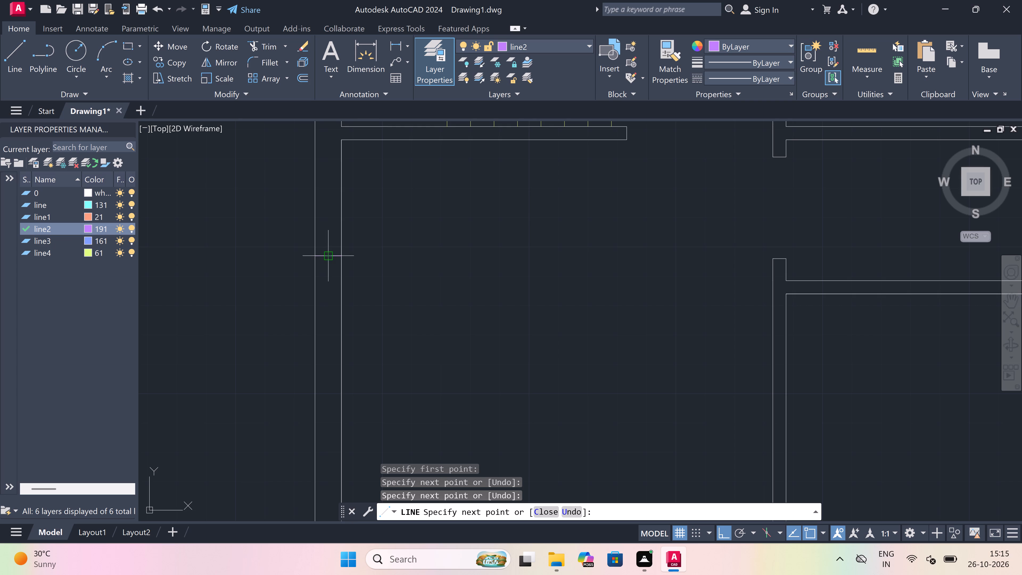
pyautogui.scroll(2, 330, 317)
pyautogui.write("5'")
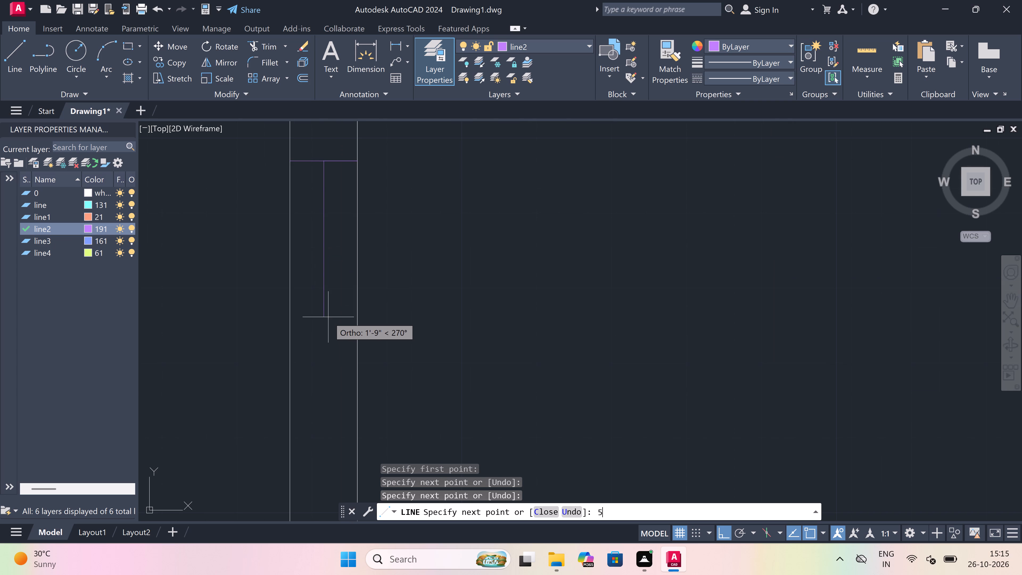
pyautogui.press('space')
pyautogui.scroll(-3, 319, 306)
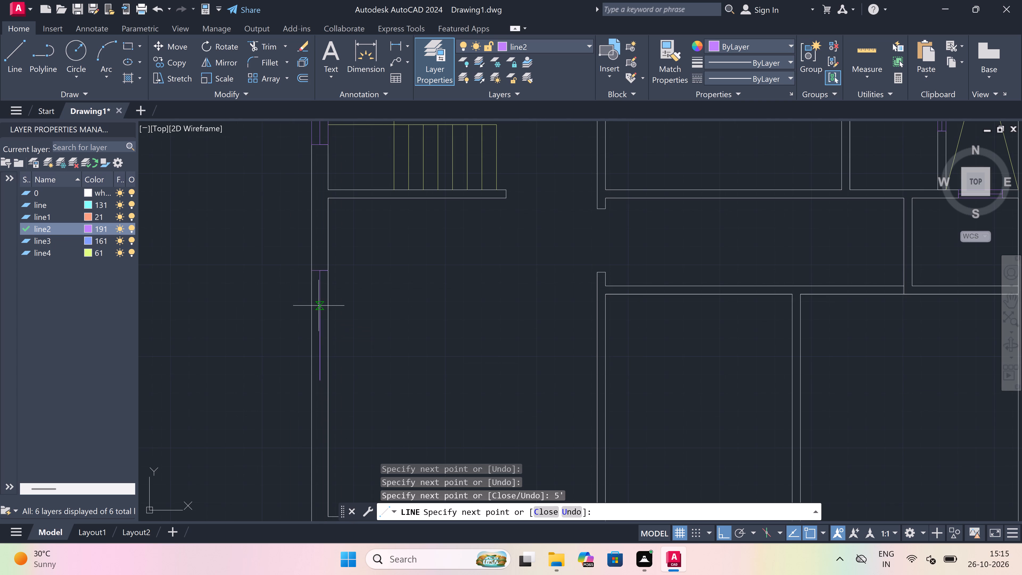
pyautogui.scroll(1, 312, 369)
pyautogui.click(308, 385)
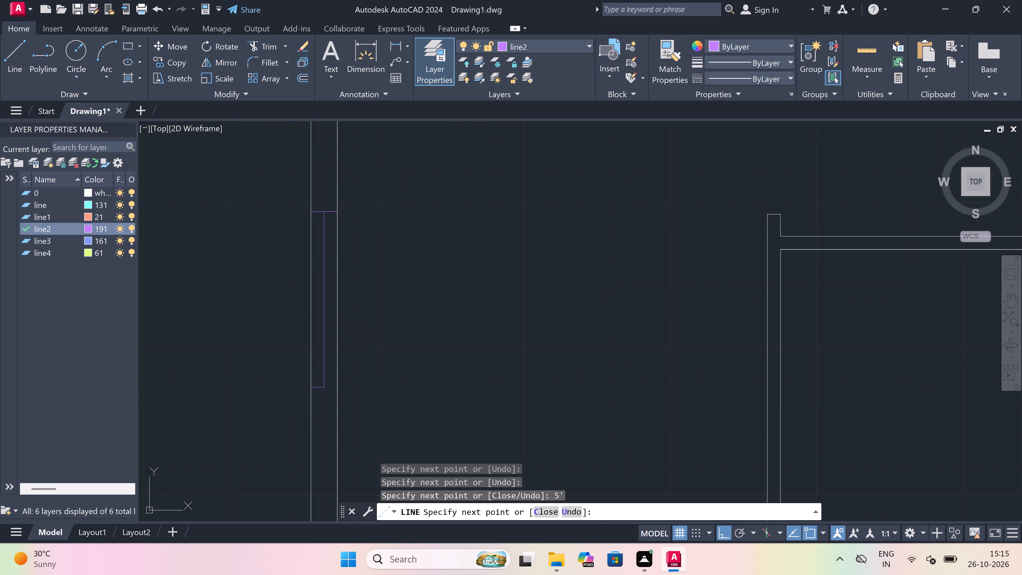
pyautogui.scroll(3, 331, 384)
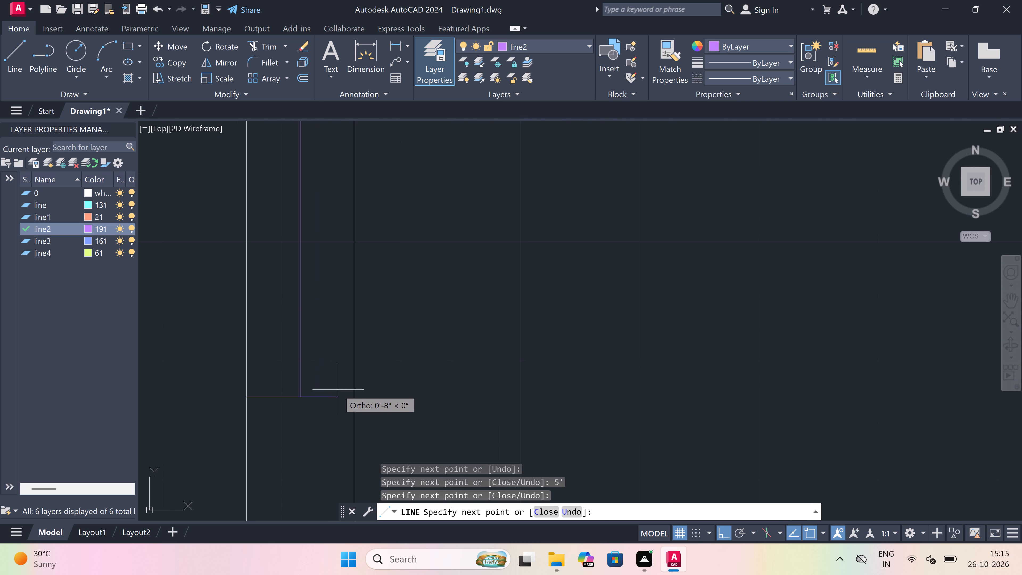
pyautogui.click(349, 399)
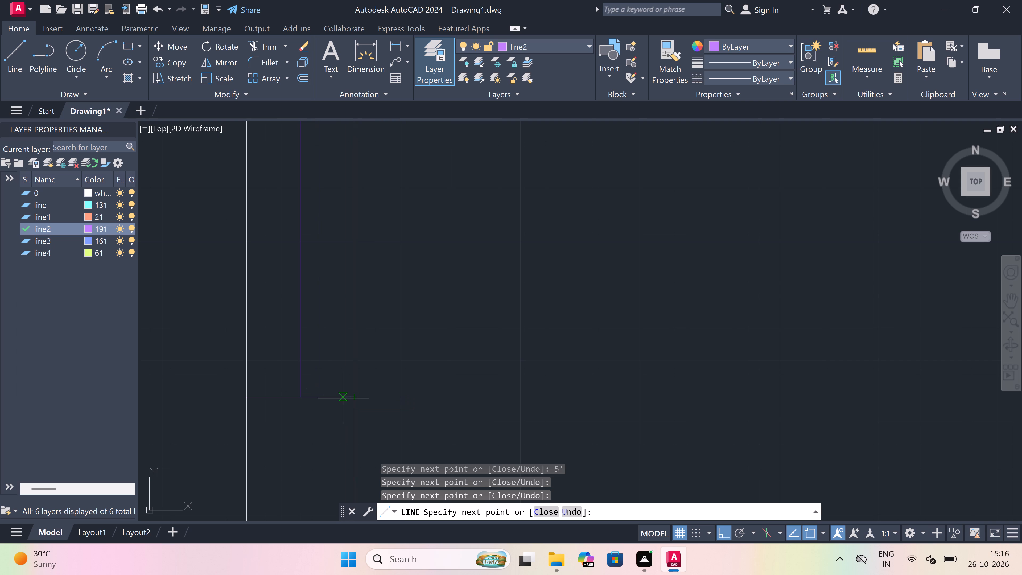
# Trim both wall face lines between the end lines of the 5' window in the left outer wall below the staircase.
pyautogui.press('Escape')
pyautogui.write('tr')
pyautogui.press('space')
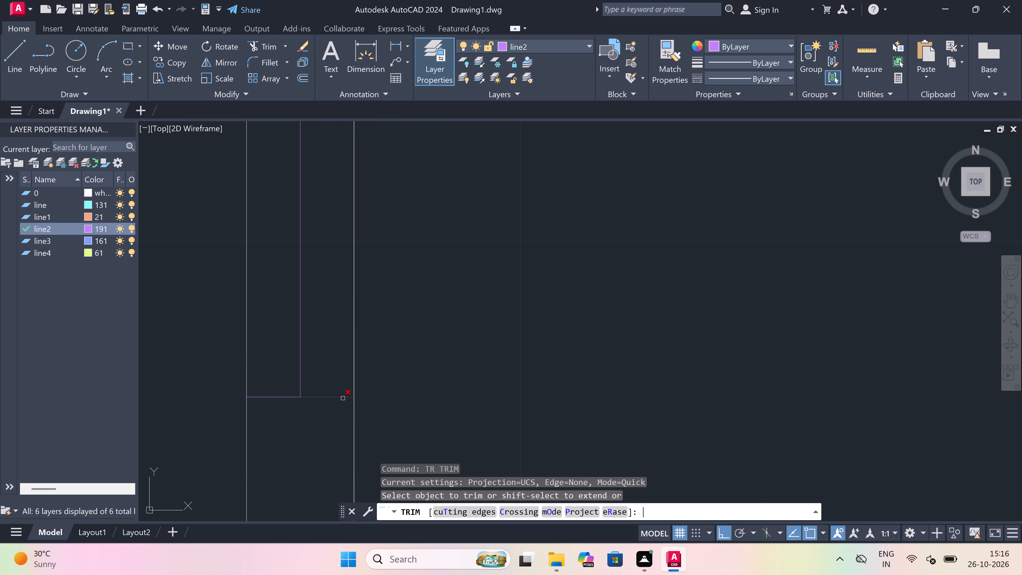
pyautogui.scroll(-2, 345, 389)
pyautogui.scroll(-3, 345, 342)
pyautogui.scroll(2, 345, 309)
pyautogui.click(345, 314)
pyautogui.click(345, 314)
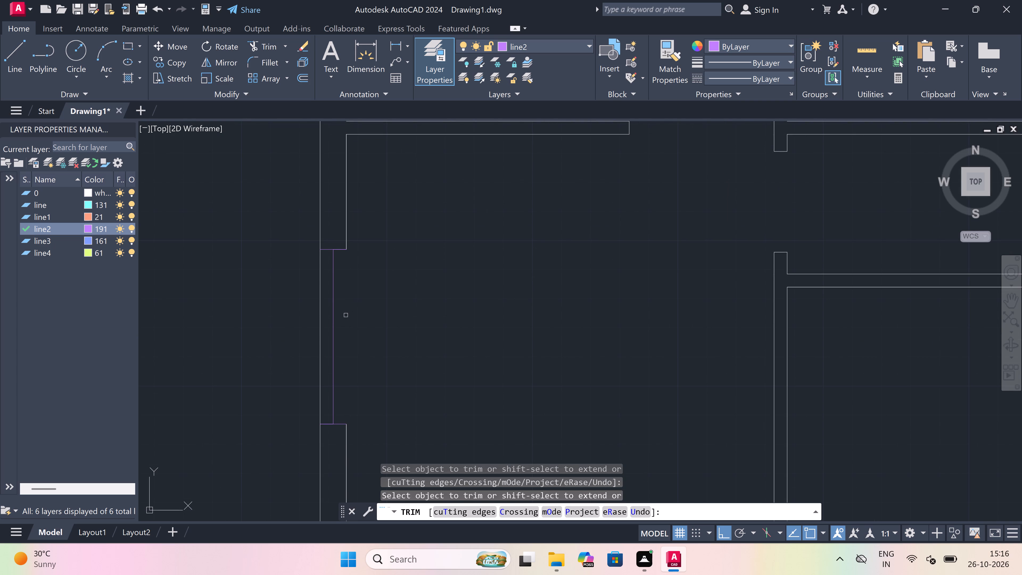
pyautogui.click(321, 331)
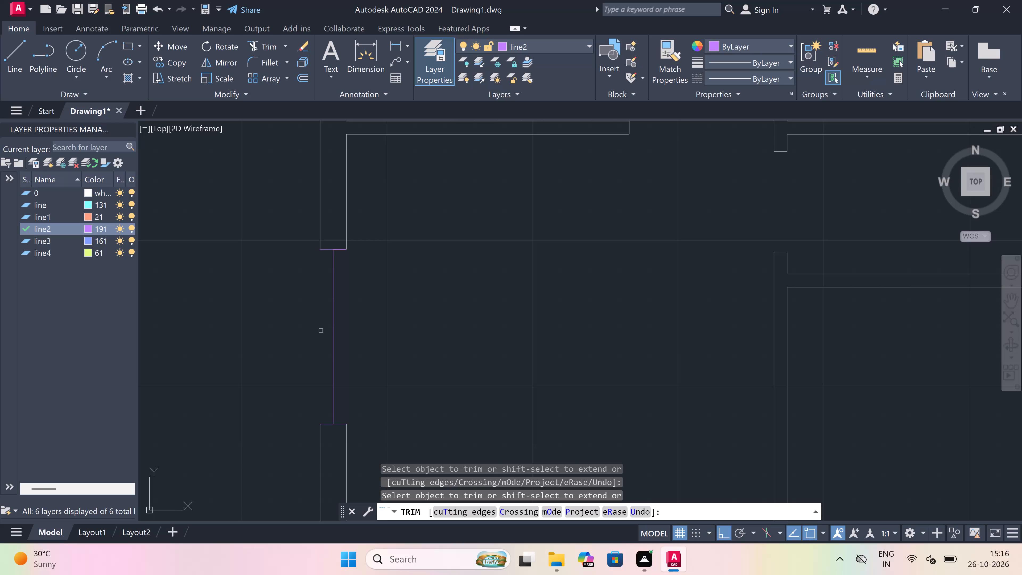
pyautogui.press('Escape')
# Draw the outer and inner face lines of the left-wall window on layer line2, joining its two end lines.
pyautogui.write('l')
pyautogui.press('space')
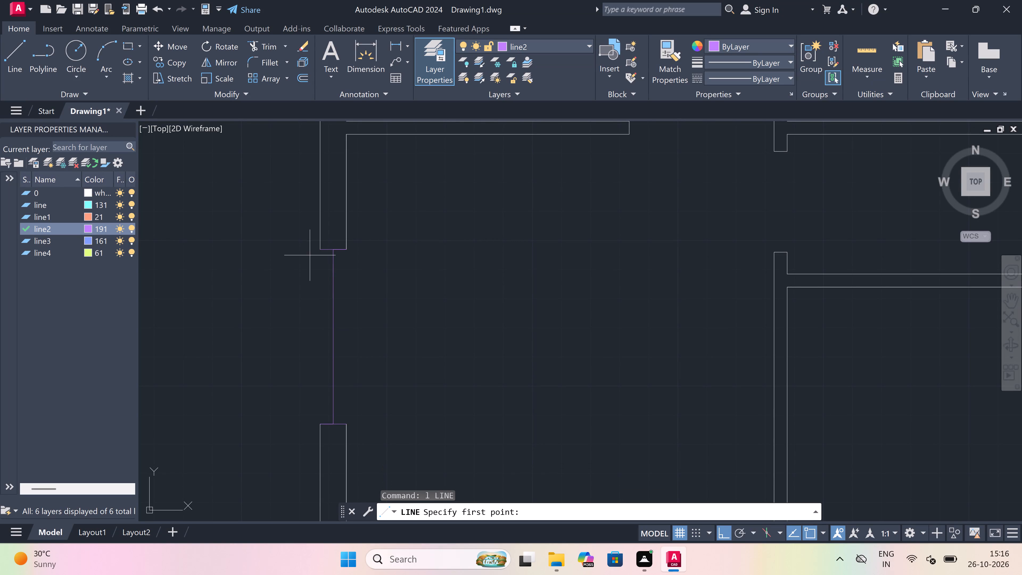
pyautogui.click(315, 249)
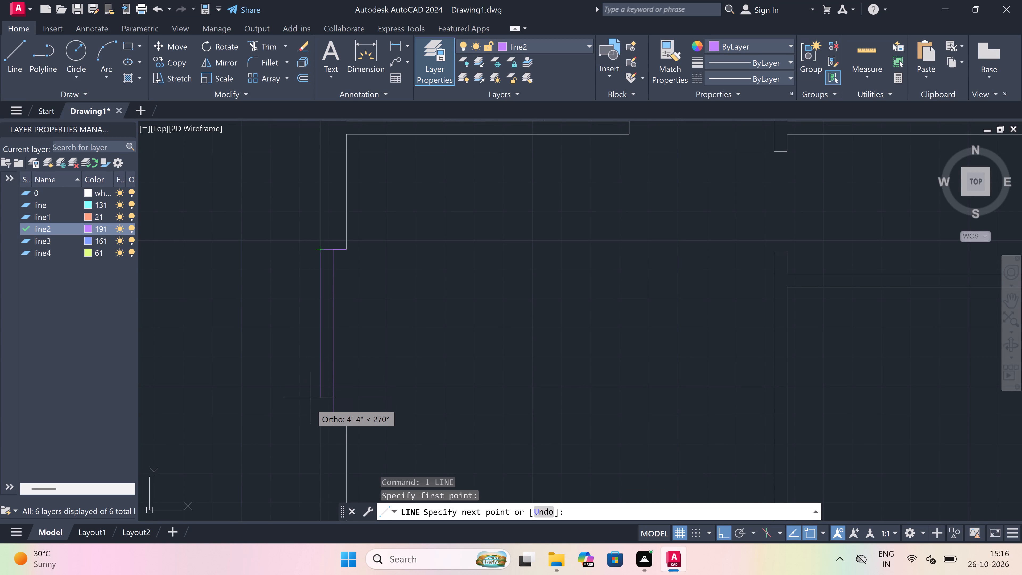
pyautogui.click(320, 421)
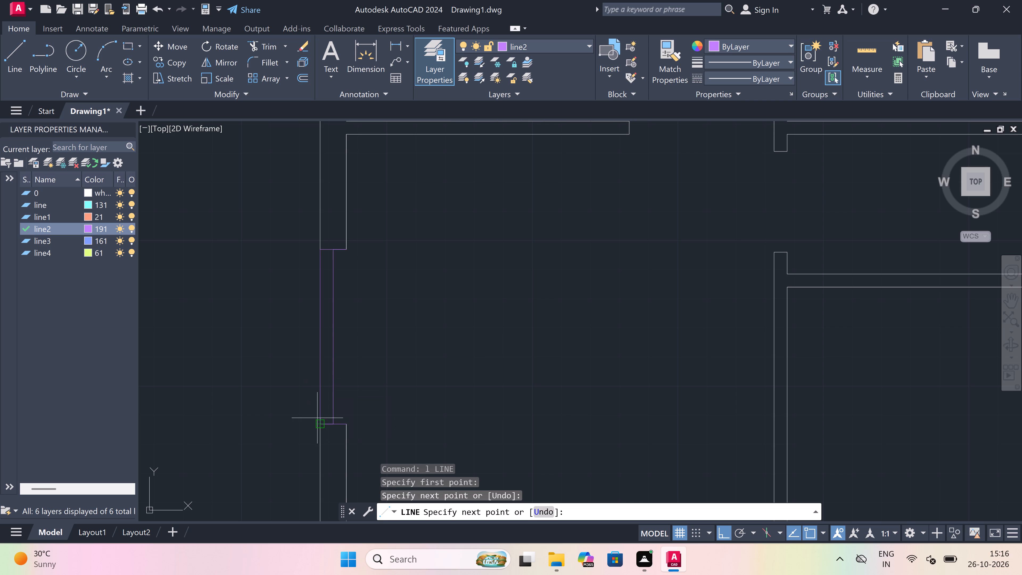
pyautogui.press('Escape')
pyautogui.press('space')
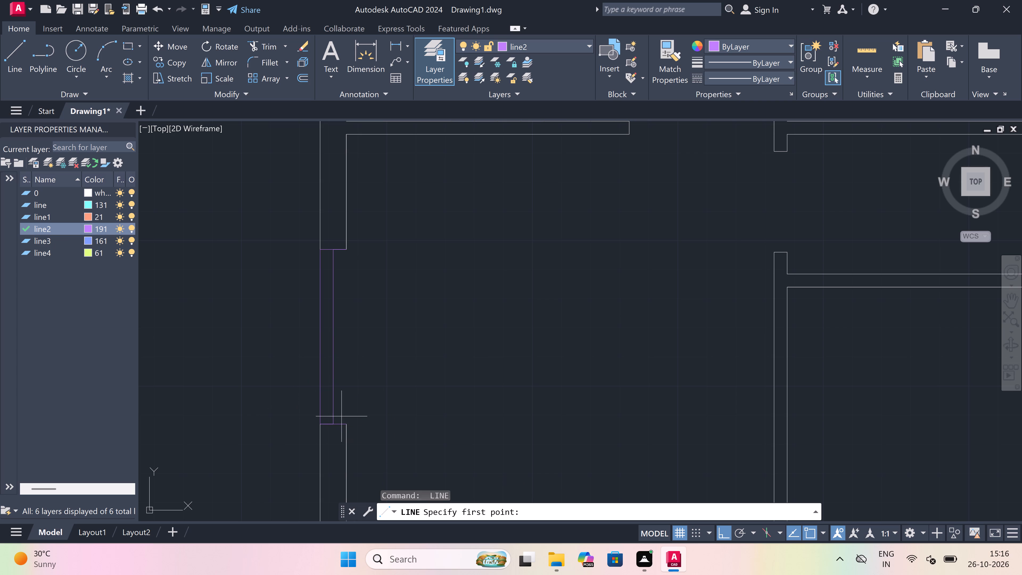
pyautogui.moveTo(344, 420); pyautogui.dragTo(364, 348)
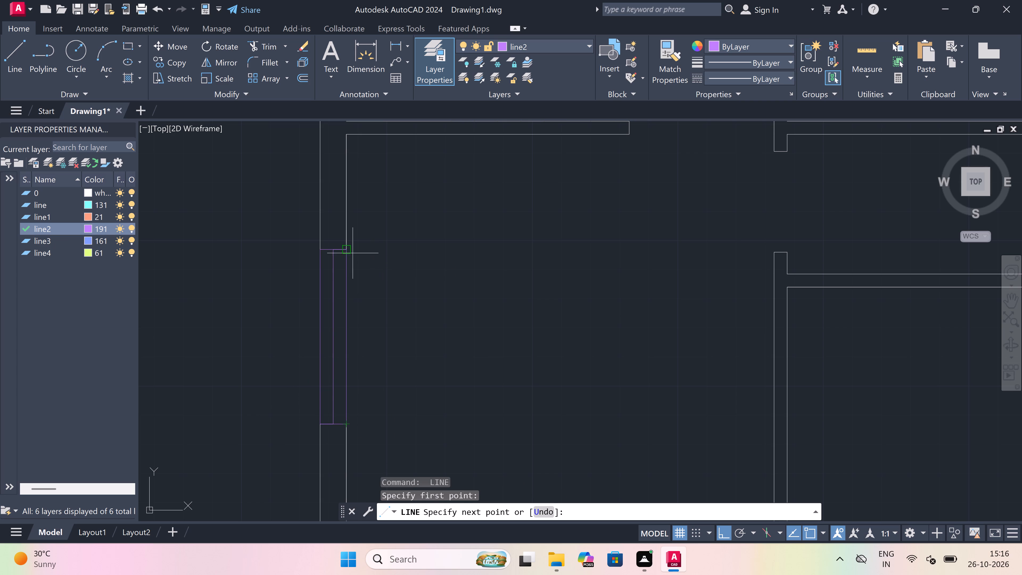
pyautogui.click(347, 248)
pyautogui.press('Escape')
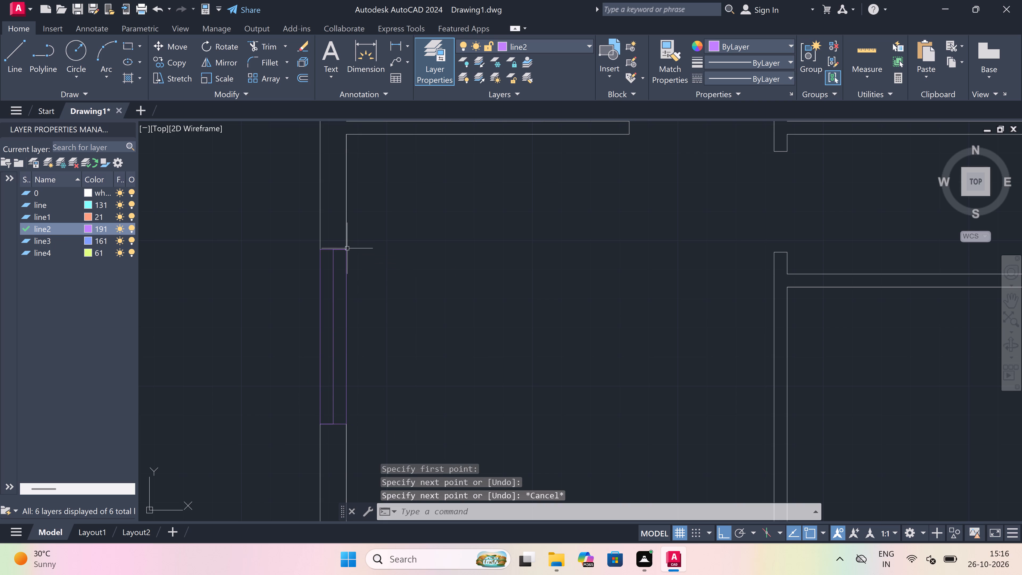
# Draw a 5' window's end lines and centre line across the bottom outer wall of the room below the staircase.
pyautogui.press('space')
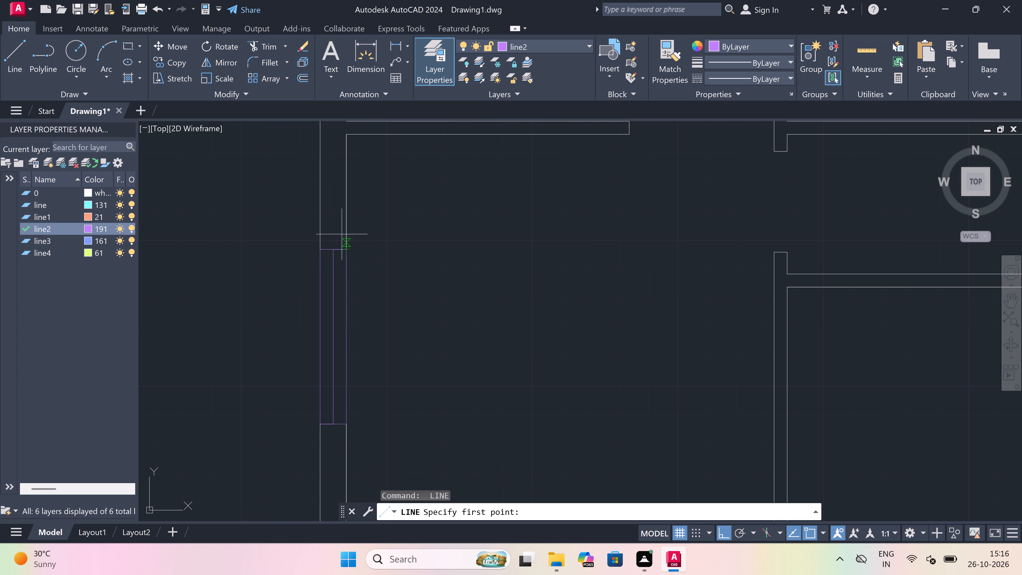
pyautogui.scroll(-4, 328, 228)
pyautogui.scroll(3, 336, 267)
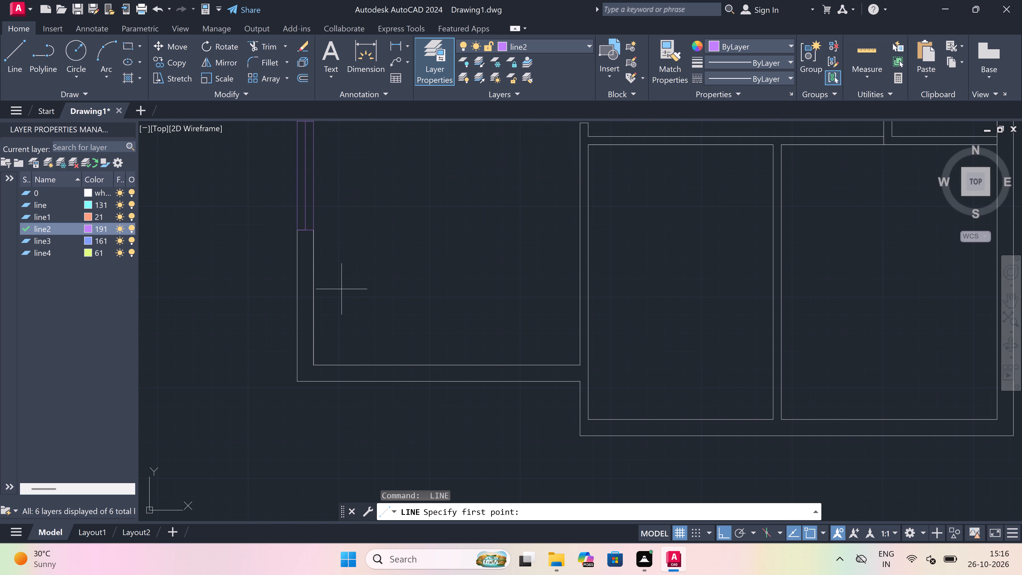
pyautogui.scroll(1, 341, 289)
pyautogui.scroll(-2, 342, 289)
pyautogui.scroll(2, 360, 348)
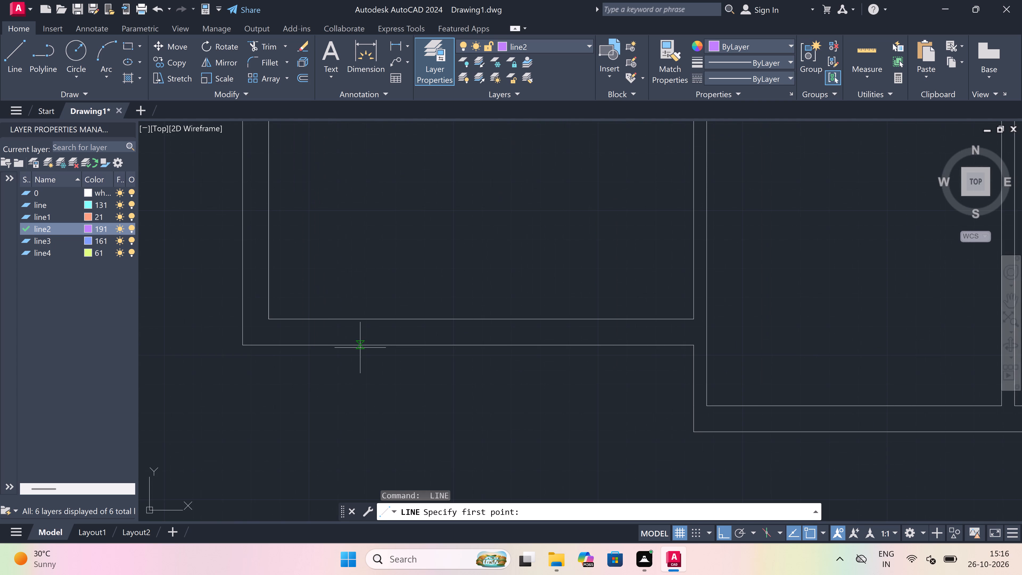
pyautogui.click(304, 318)
pyautogui.moveTo(308, 344); pyautogui.dragTo(308, 342)
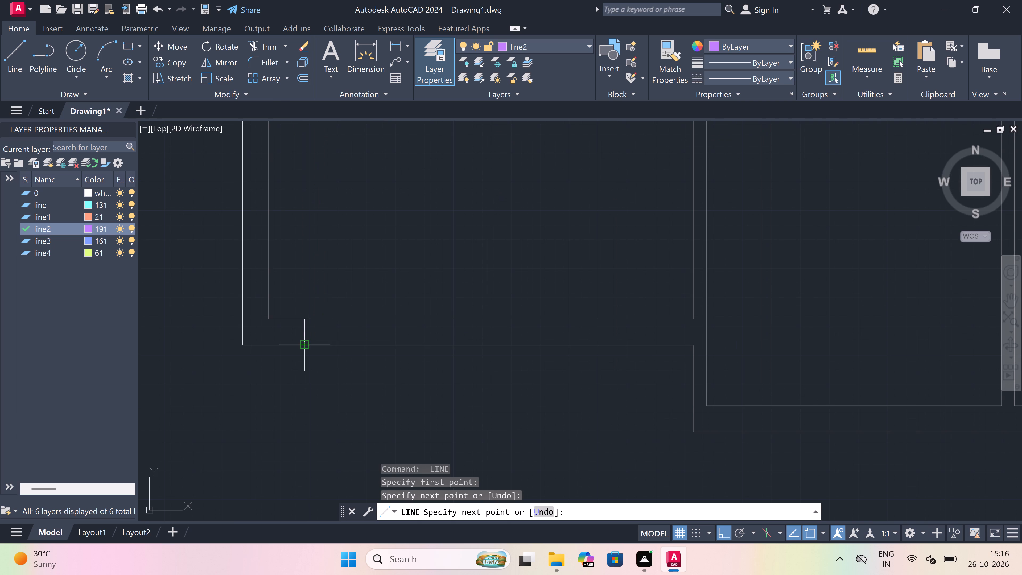
pyautogui.moveTo(308, 335); pyautogui.dragTo(313, 336)
pyautogui.scroll(2, 366, 336)
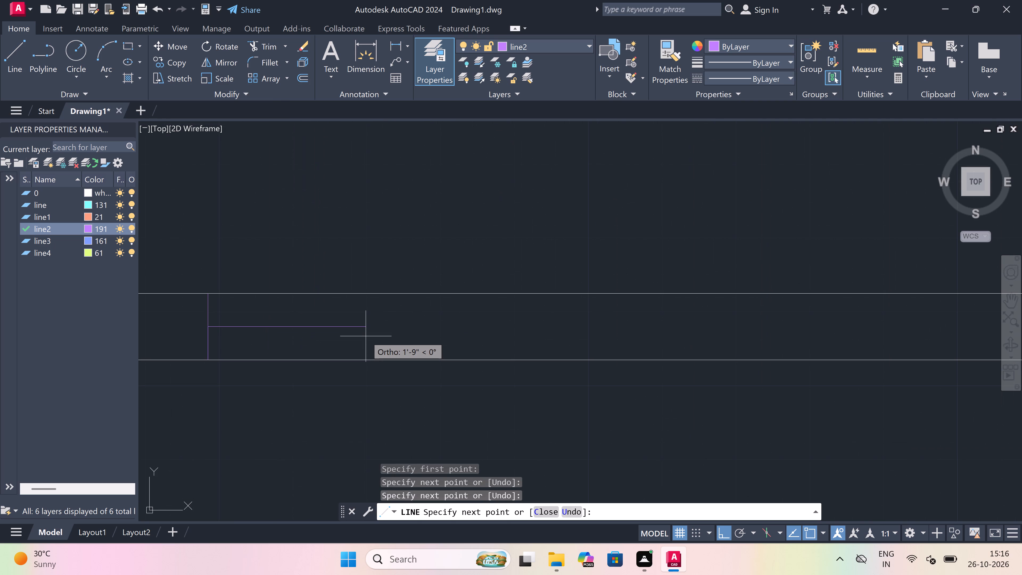
pyautogui.write("5'")
pyautogui.press('space')
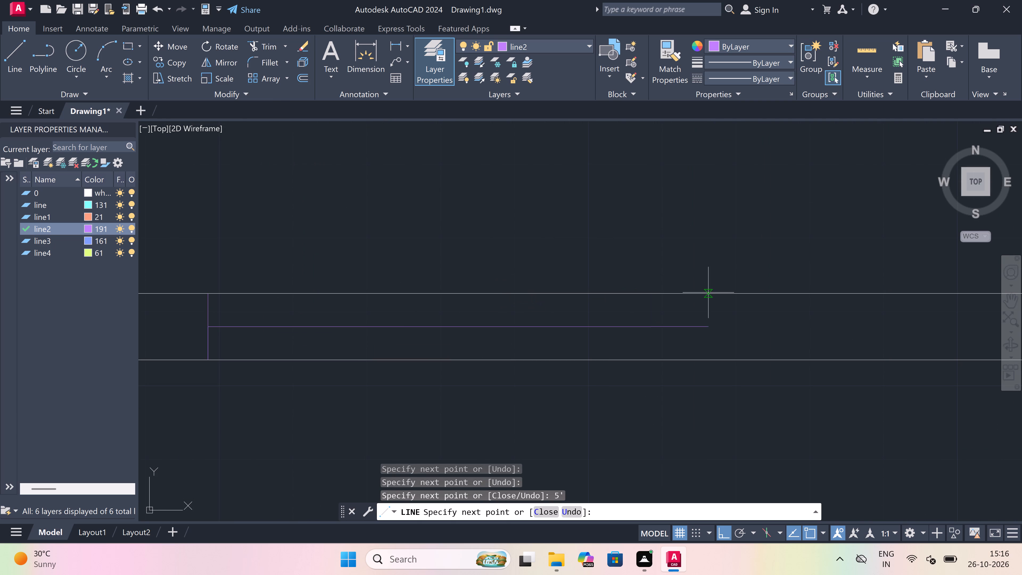
pyautogui.click(649, 291)
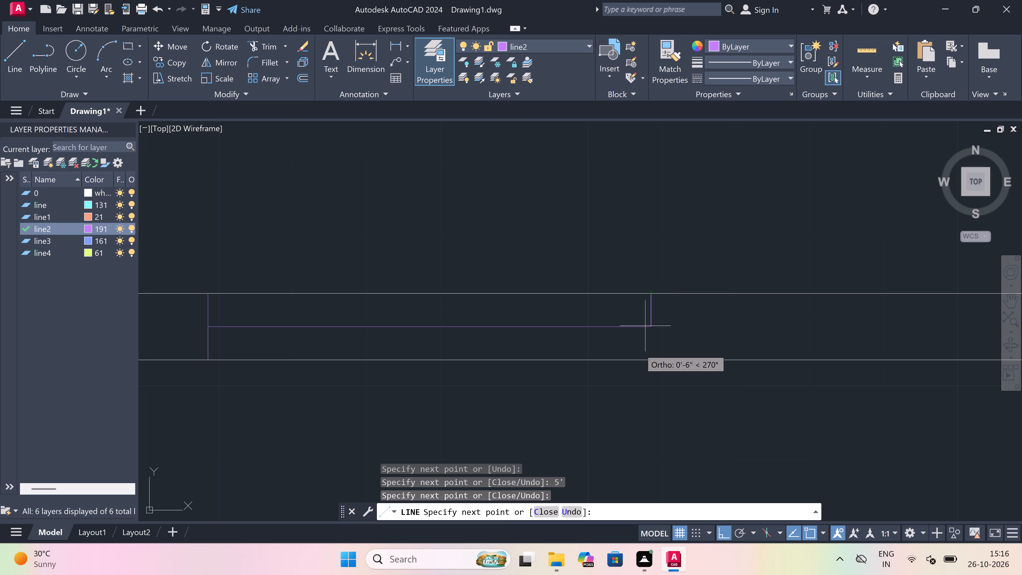
pyautogui.click(653, 359)
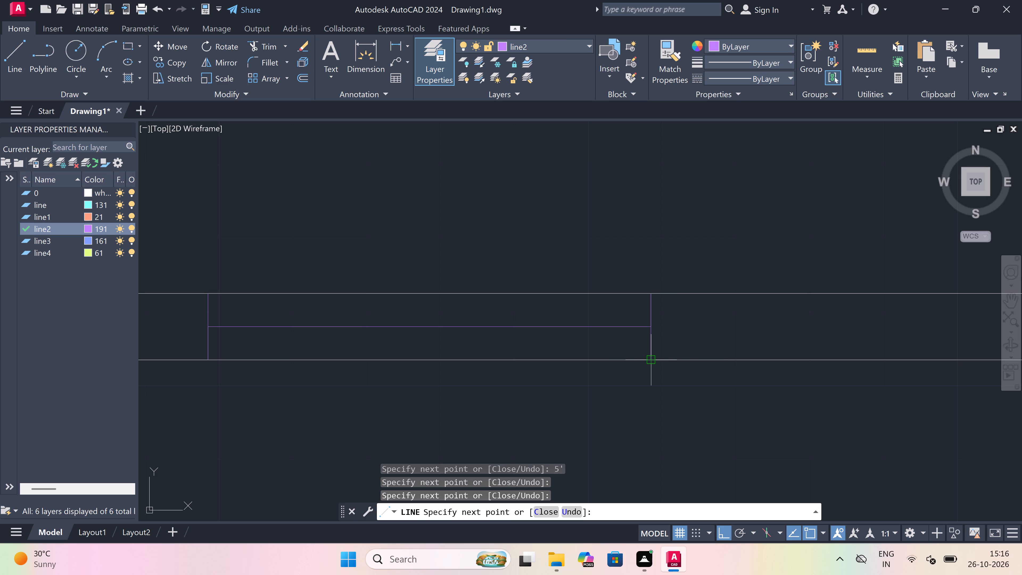
pyautogui.press('Escape')
# Trim both wall face lines between the end lines of the bottom-wall window.
pyautogui.write('tr')
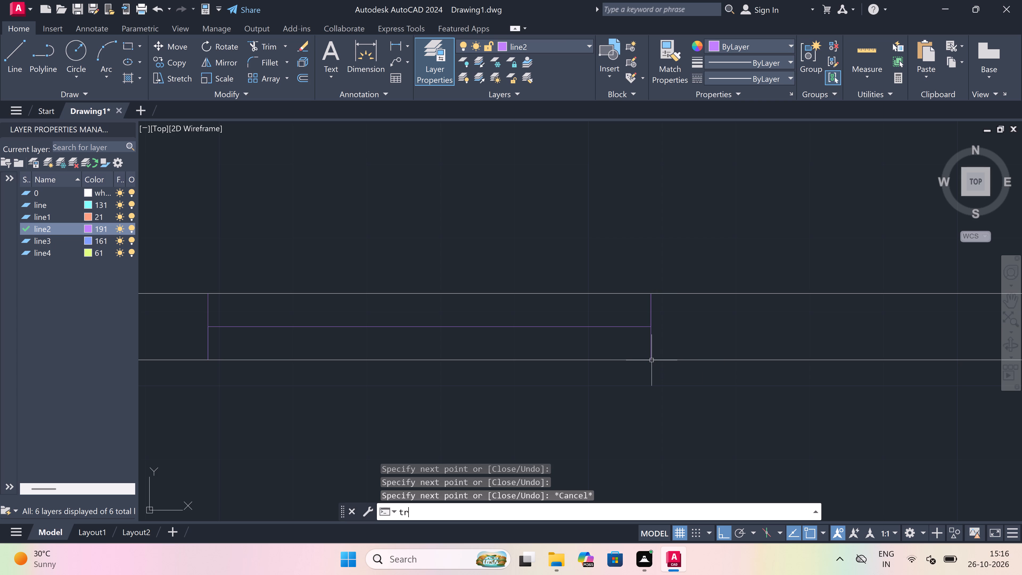
pyautogui.press('space')
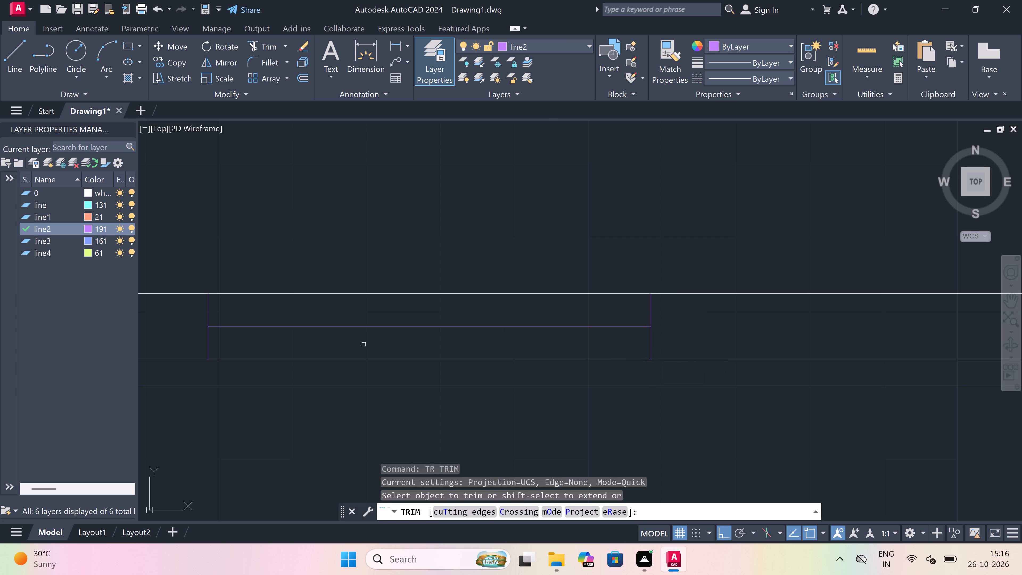
pyautogui.click(364, 344)
pyautogui.click(351, 380)
pyautogui.click(346, 311)
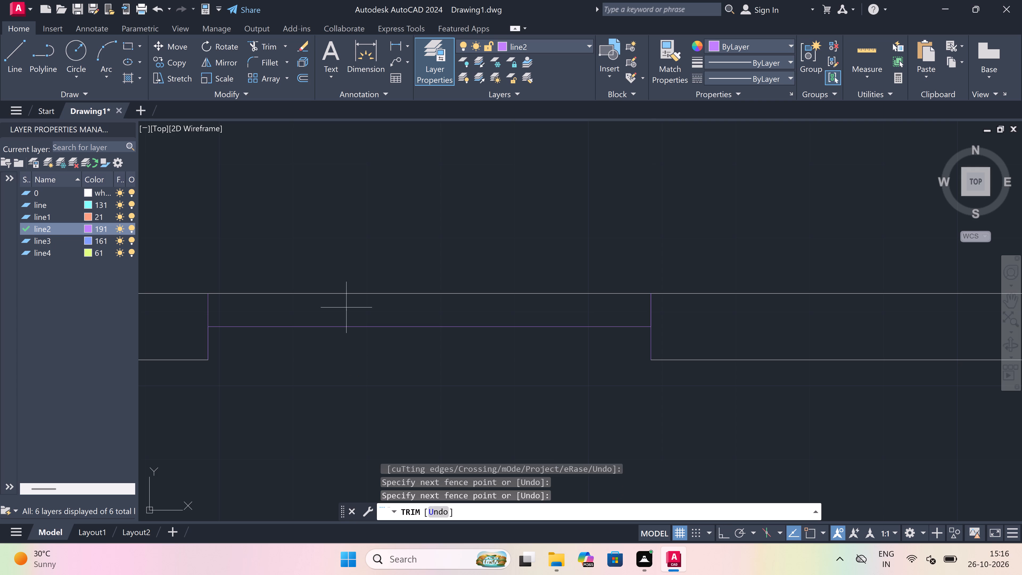
pyautogui.click(346, 277)
pyautogui.press('Escape')
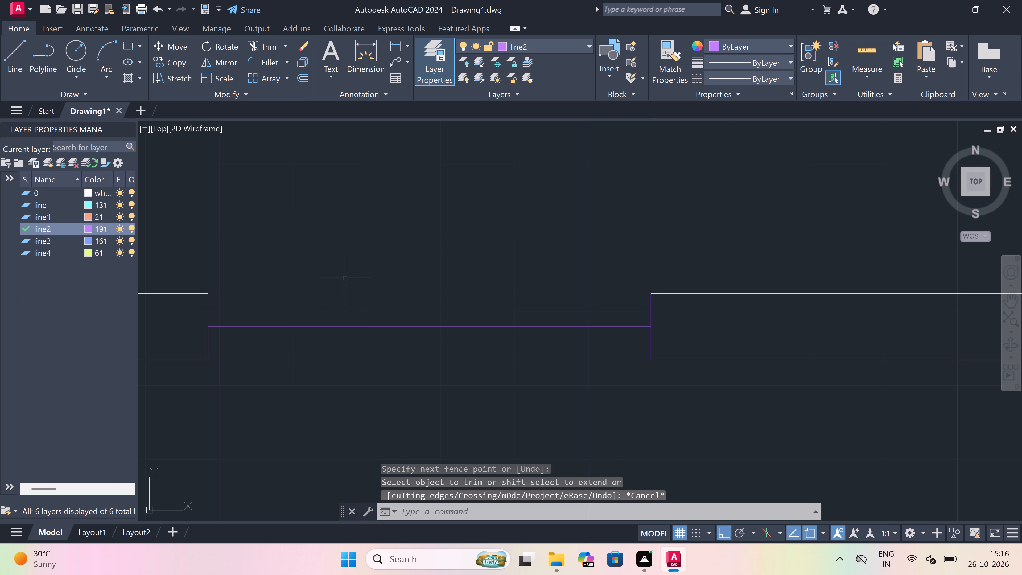
# Draw the inner and outer face lines of the bottom-wall window, joining its two end lines.
pyautogui.write('l')
pyautogui.press('space')
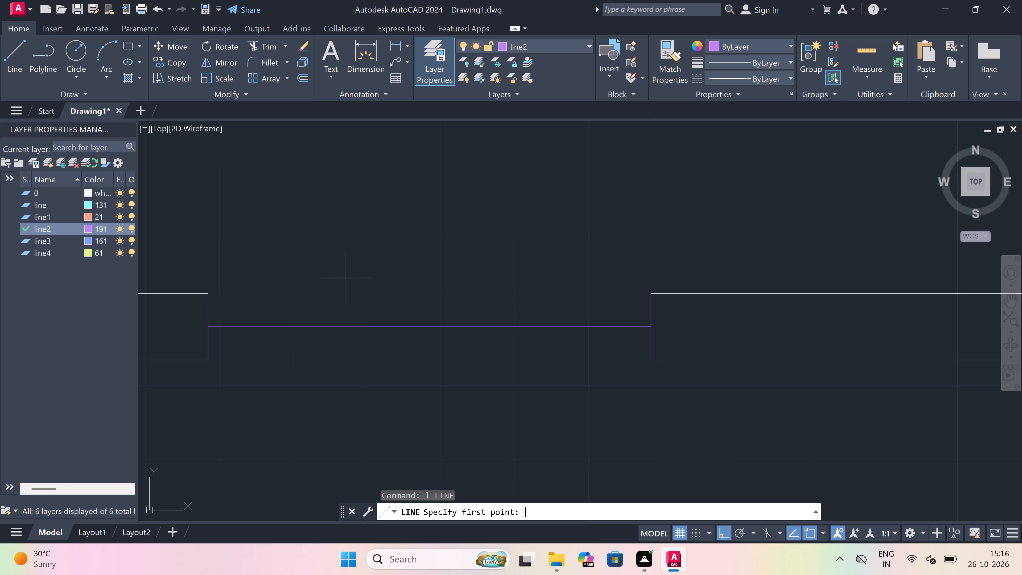
pyautogui.click(212, 291)
pyautogui.click(653, 294)
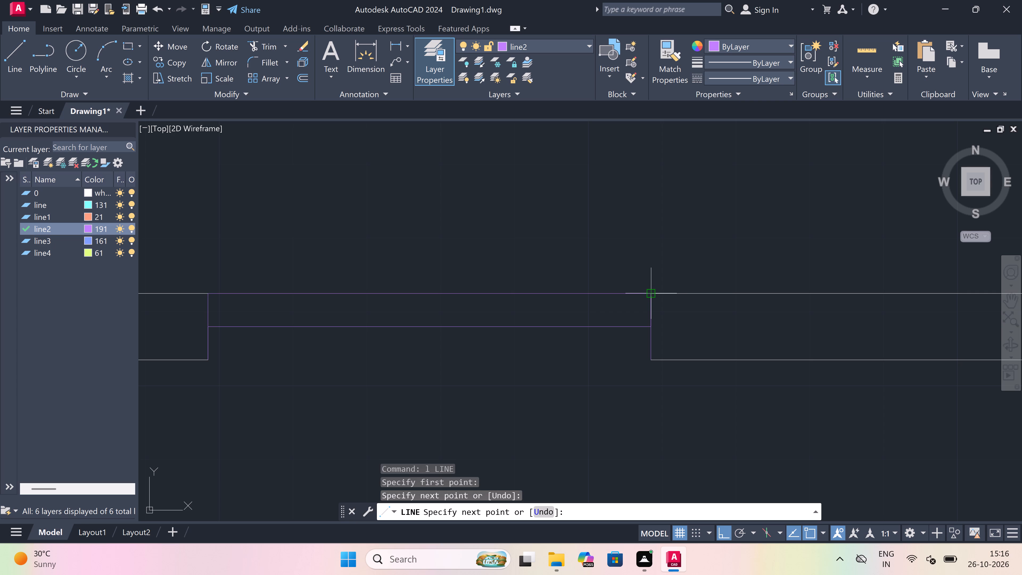
pyautogui.press('Escape')
pyautogui.press('space')
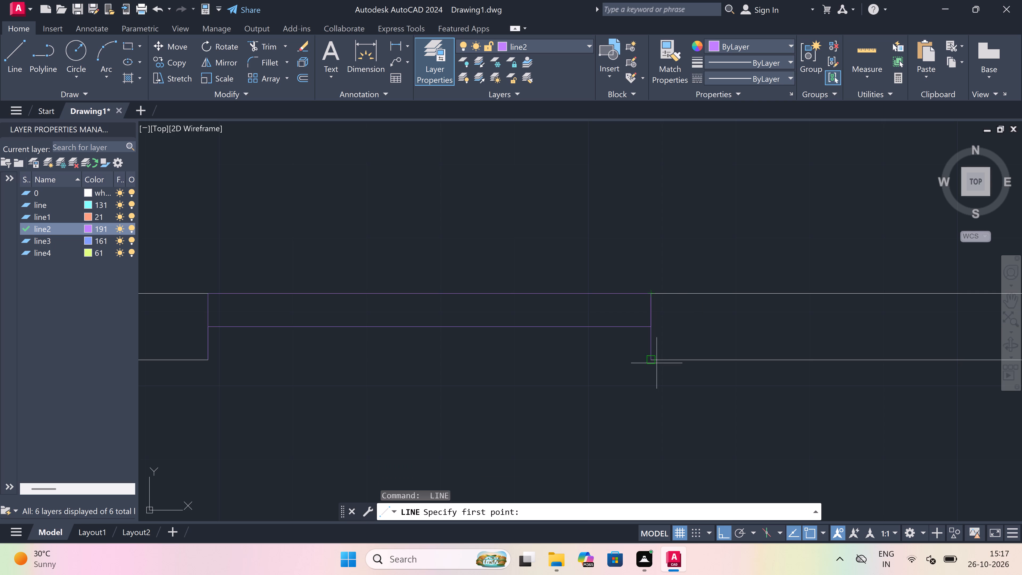
pyautogui.click(649, 357)
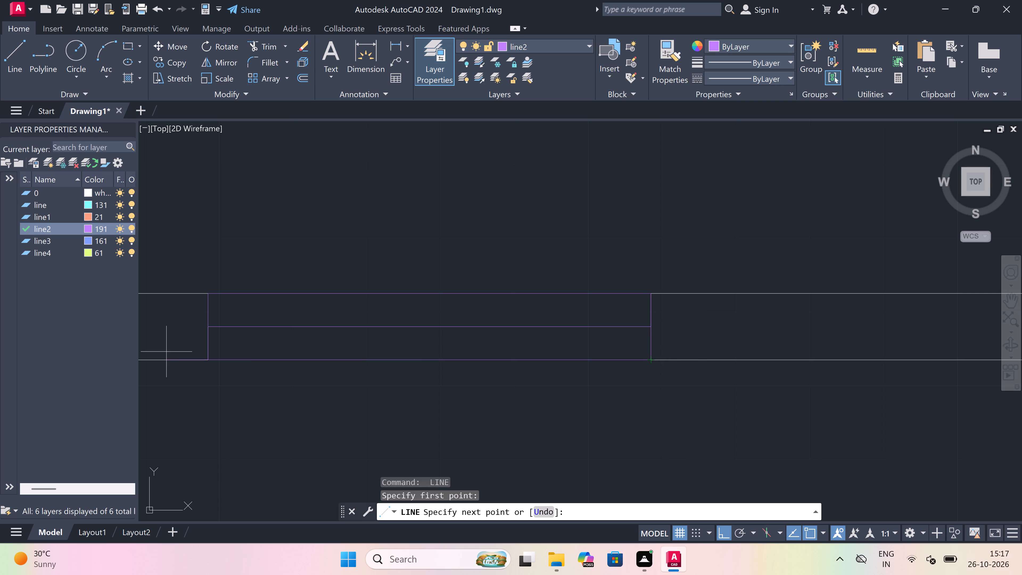
pyautogui.click(210, 360)
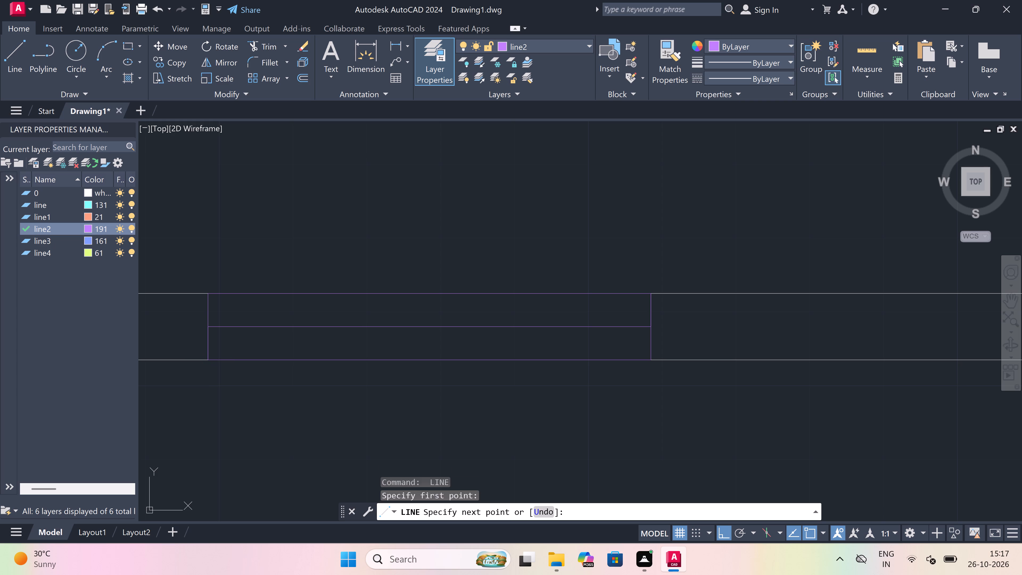
pyautogui.press('Escape')
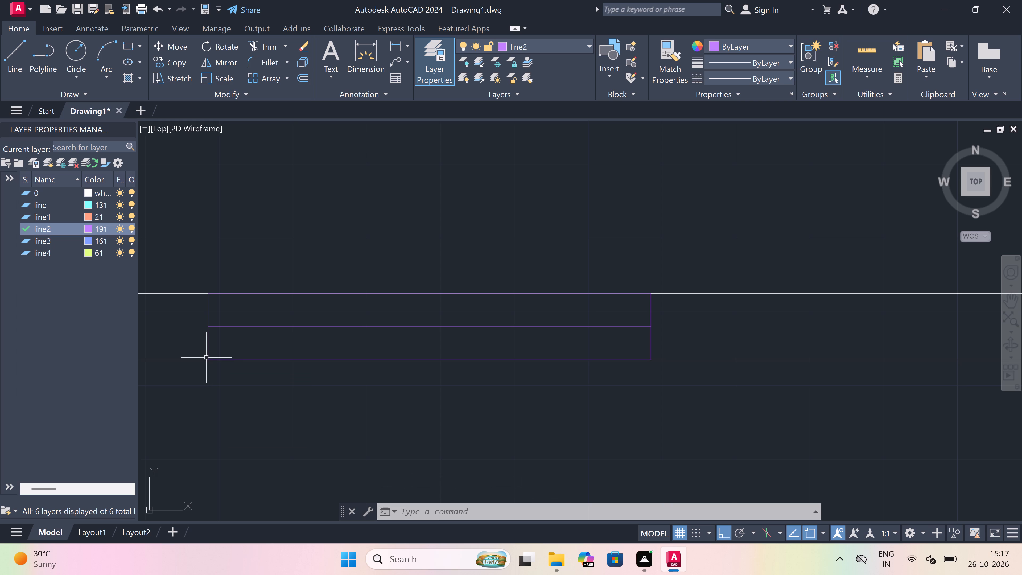
# On layer line1, draw a door jamb line across the bottom wall near its junction with the adjoining room, with a 2" stub and 3' leaf line.
pyautogui.scroll(-6, 236, 340)
pyautogui.scroll(3, 244, 334)
pyautogui.scroll(1, 336, 367)
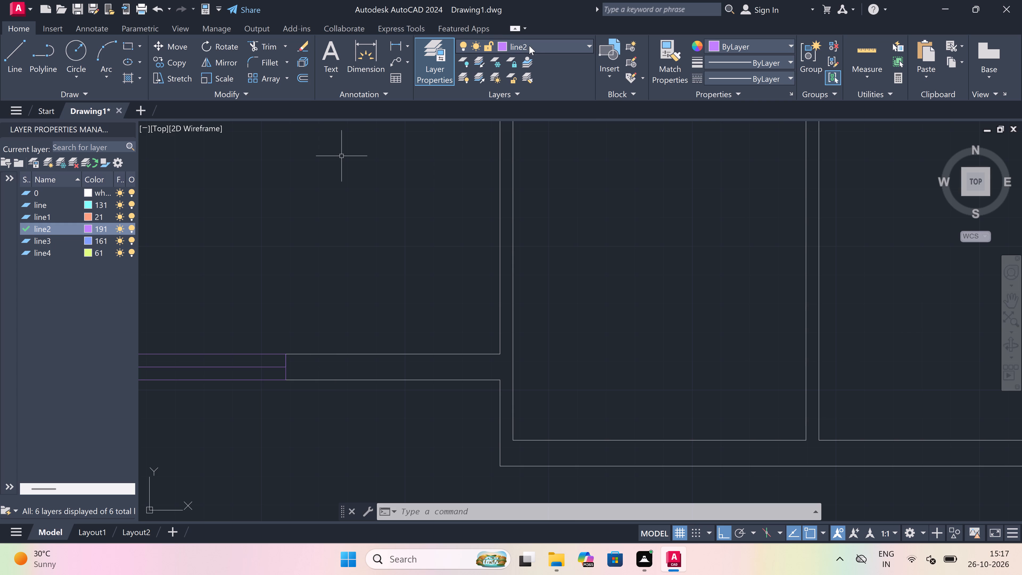
pyautogui.moveTo(534, 48); pyautogui.dragTo(534, 52)
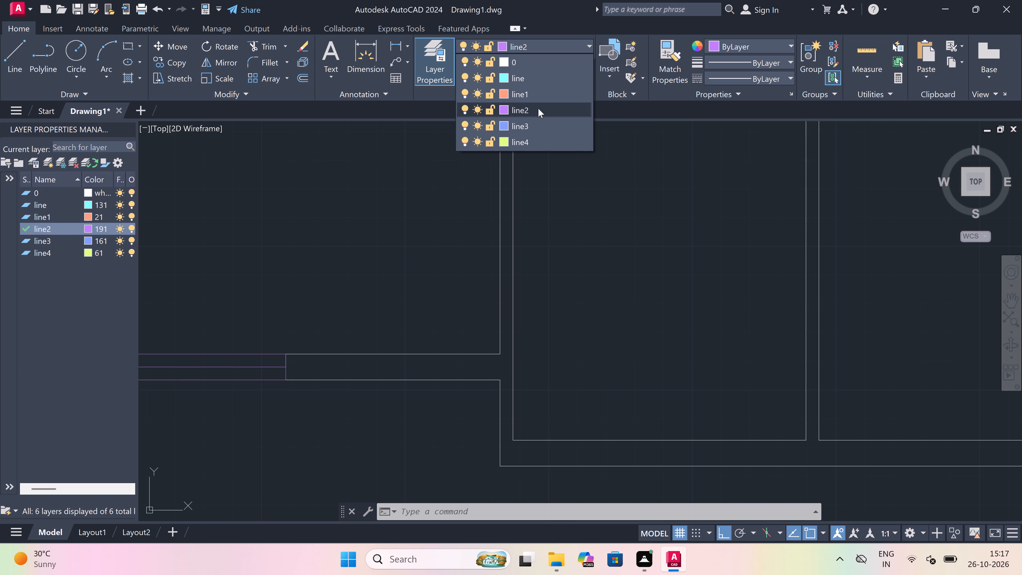
pyautogui.moveTo(541, 93); pyautogui.dragTo(541, 98)
pyautogui.scroll(-7, 468, 317)
pyautogui.scroll(4, 468, 317)
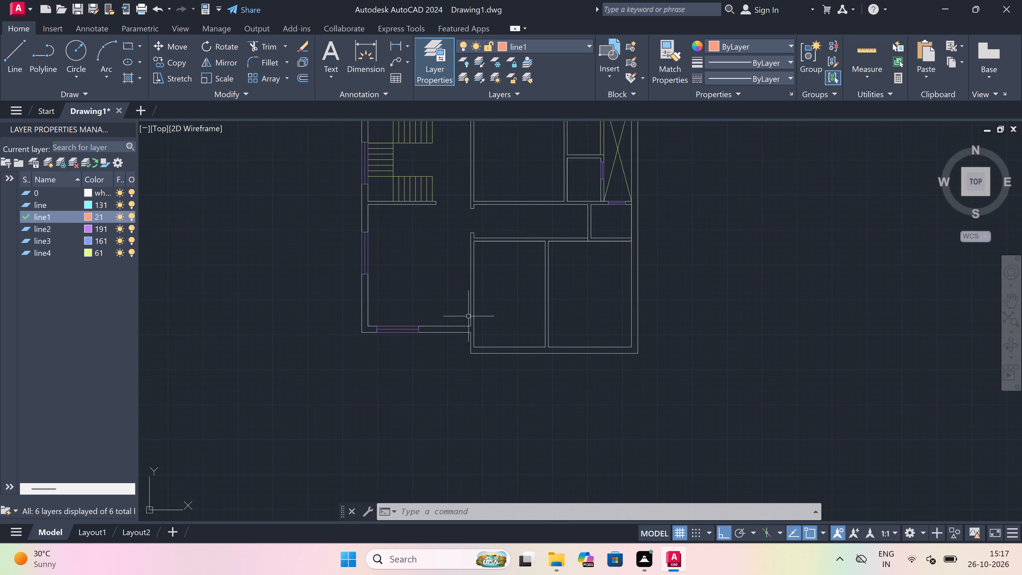
pyautogui.scroll(3, 469, 316)
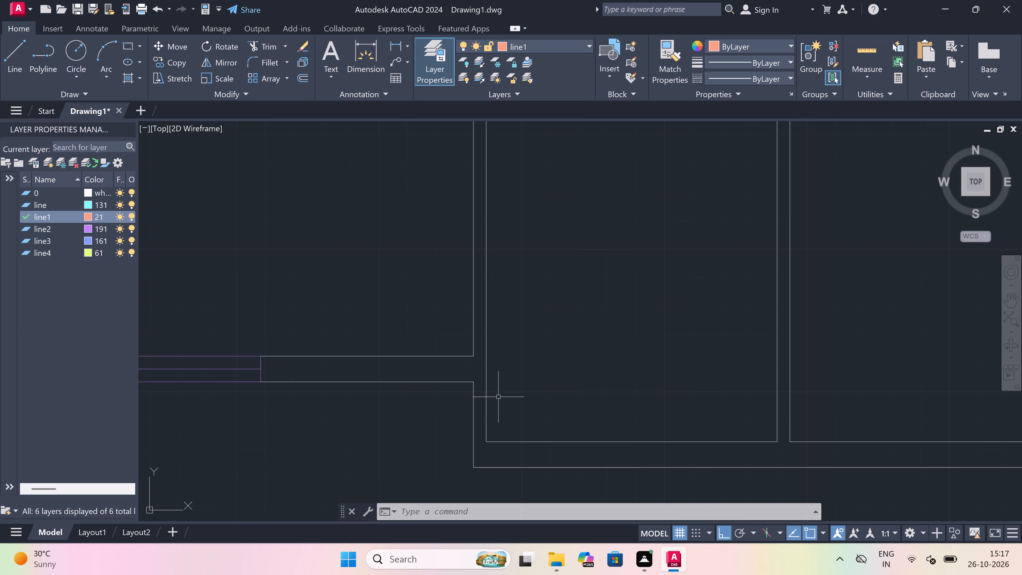
pyautogui.write('l')
pyautogui.press('space')
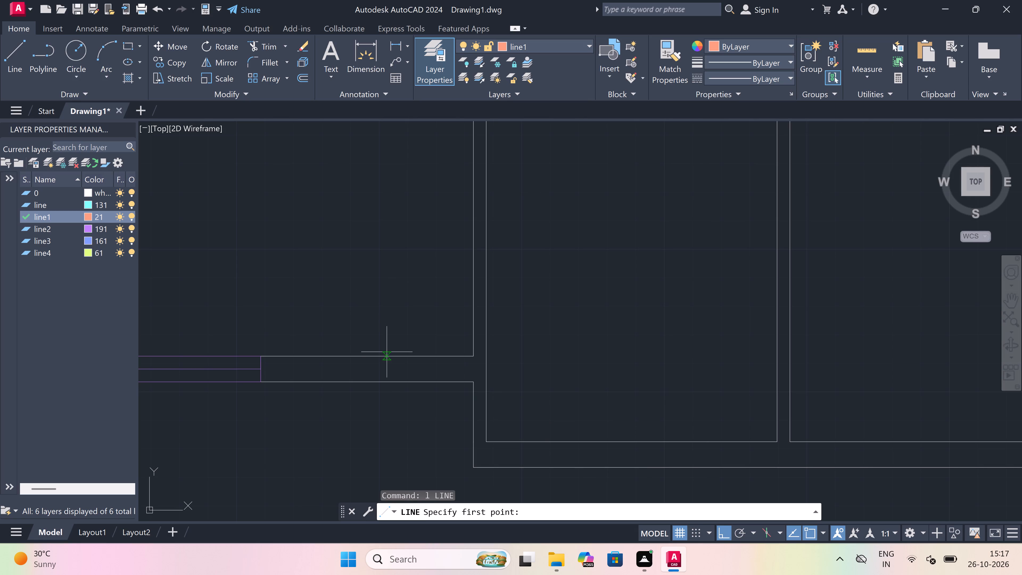
pyautogui.click(460, 355)
pyautogui.moveTo(460, 387); pyautogui.dragTo(460, 384)
pyautogui.moveTo(460, 375); pyautogui.dragTo(458, 373)
pyautogui.press('2')
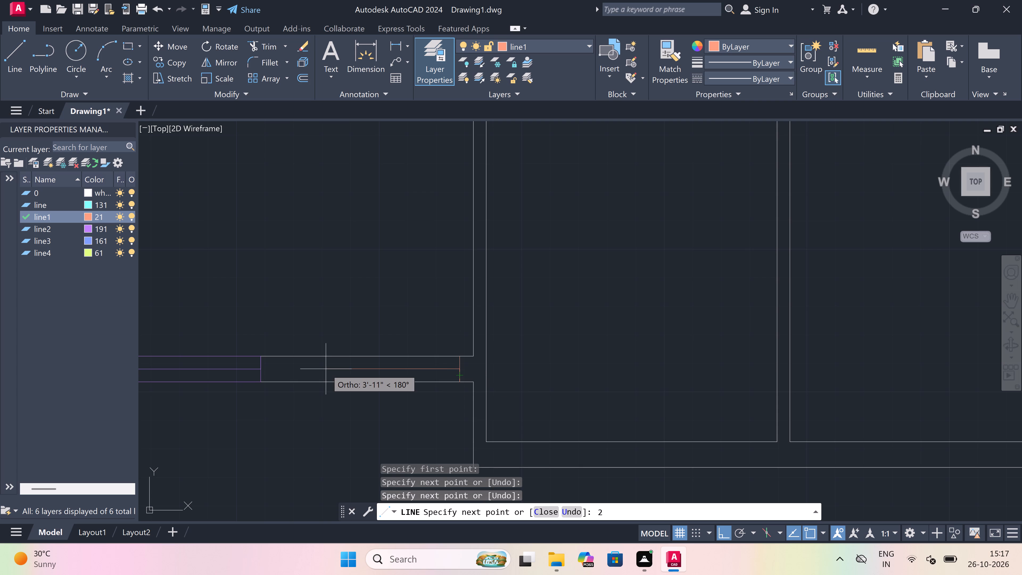
pyautogui.write('"')
pyautogui.press('space')
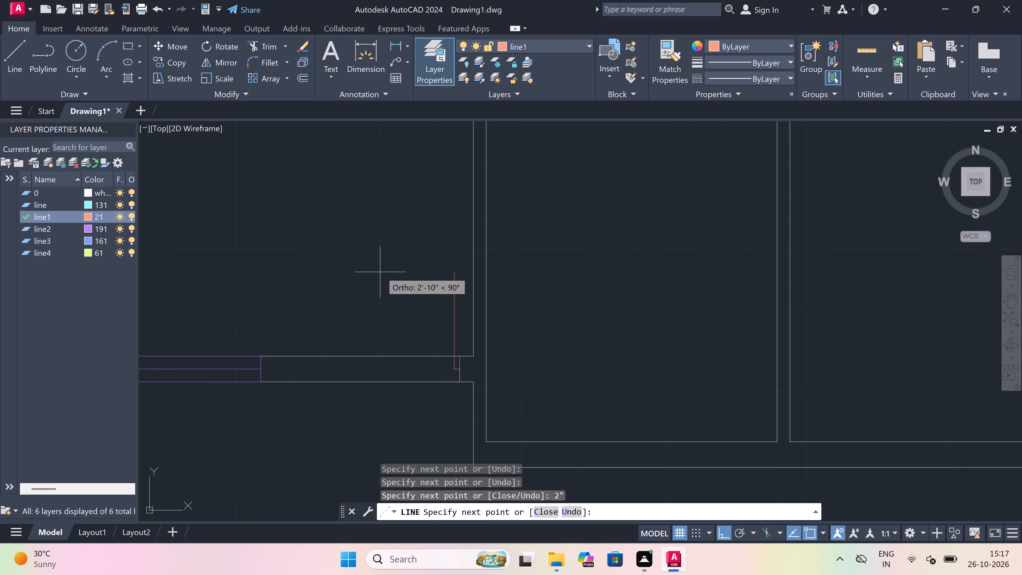
pyautogui.press('3')
pyautogui.write("'")
pyautogui.press('space')
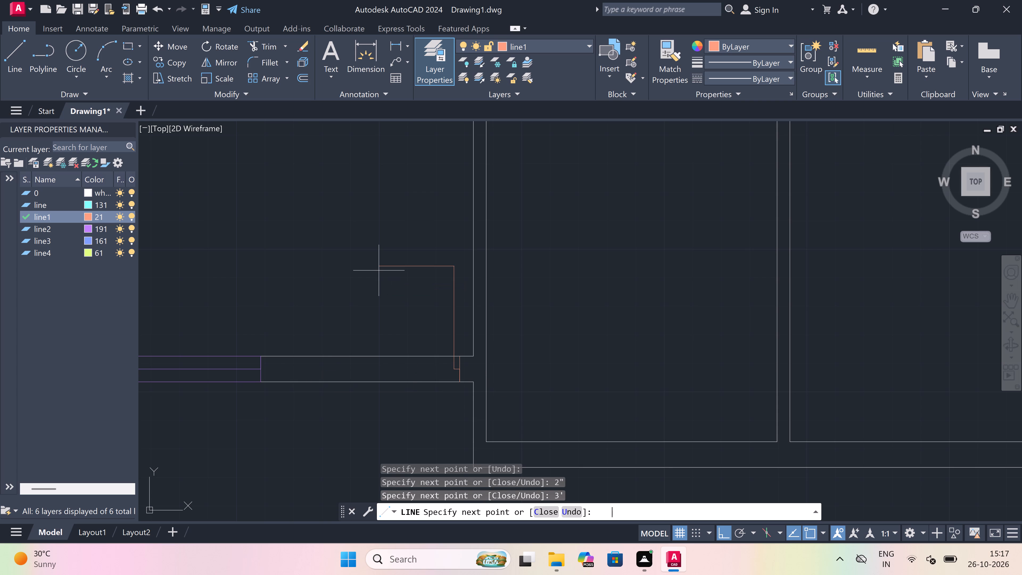
pyautogui.press('Escape')
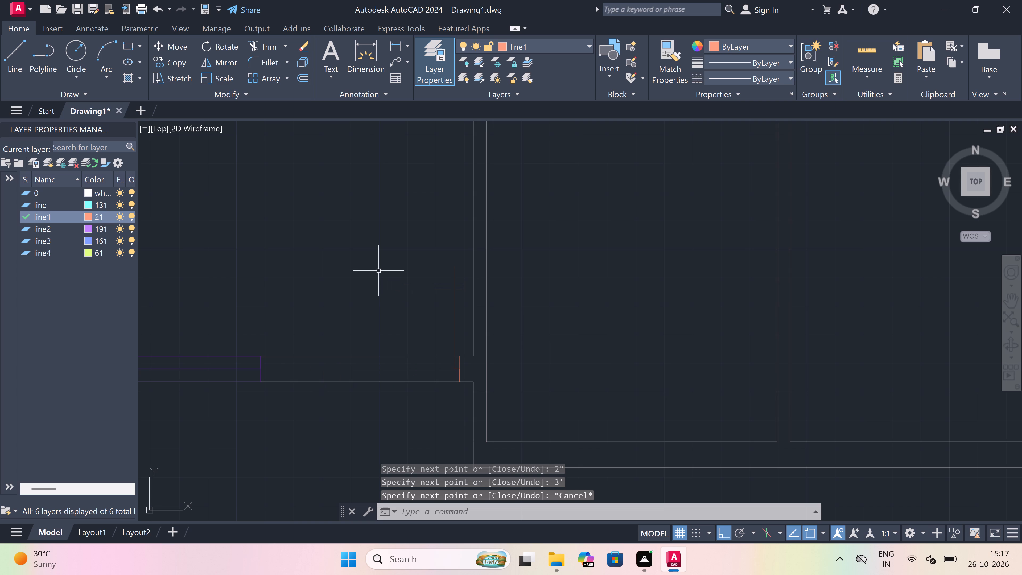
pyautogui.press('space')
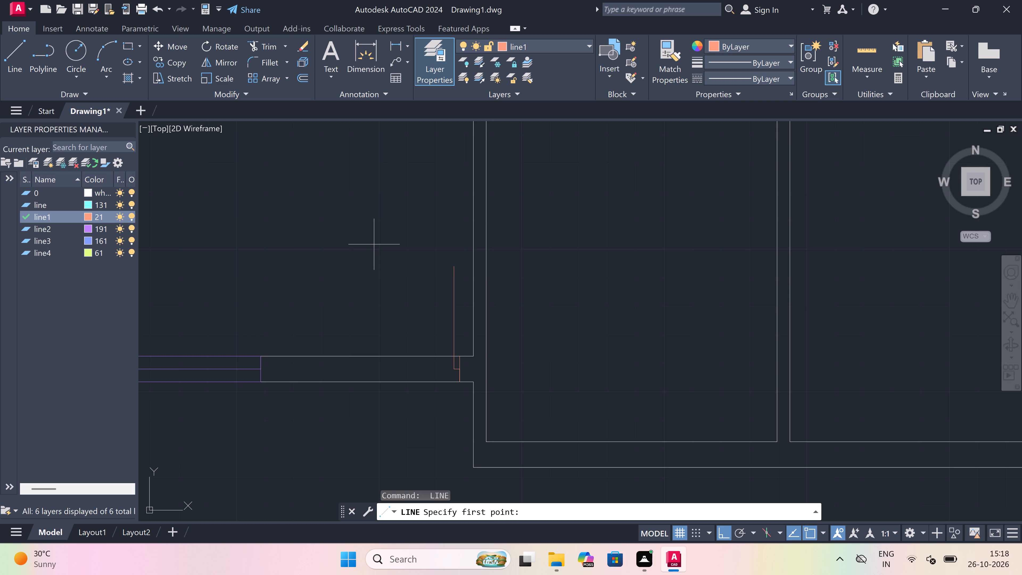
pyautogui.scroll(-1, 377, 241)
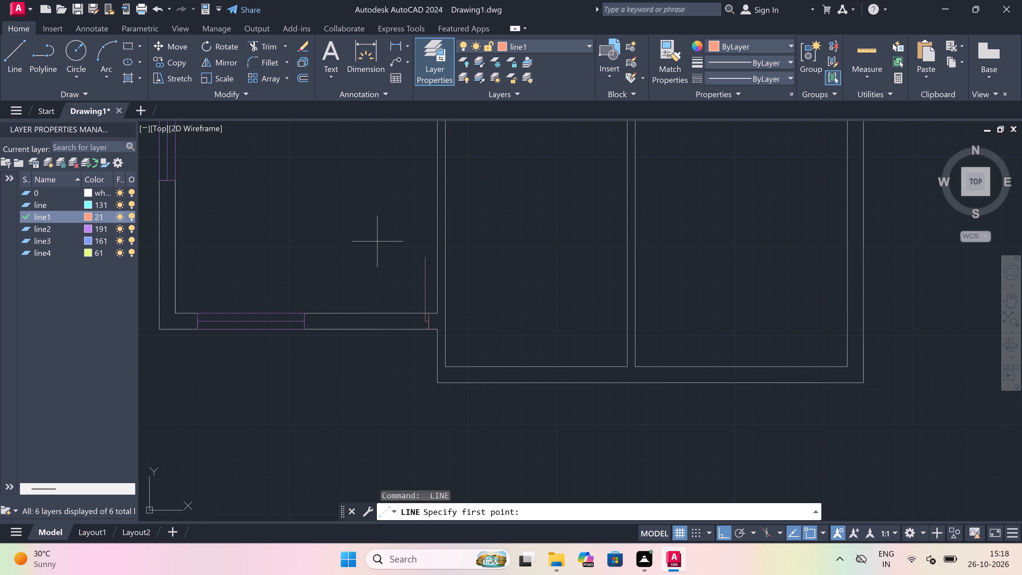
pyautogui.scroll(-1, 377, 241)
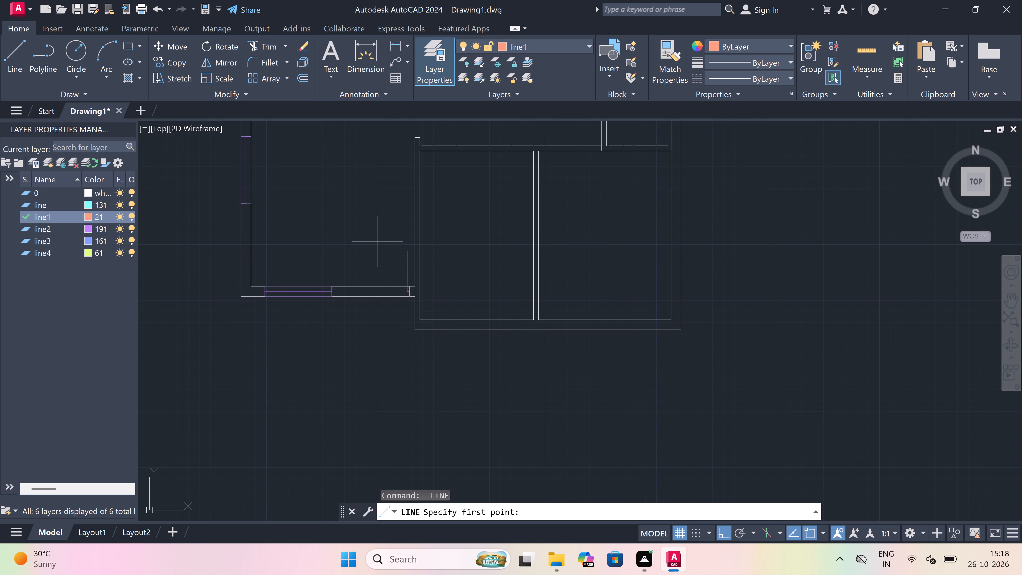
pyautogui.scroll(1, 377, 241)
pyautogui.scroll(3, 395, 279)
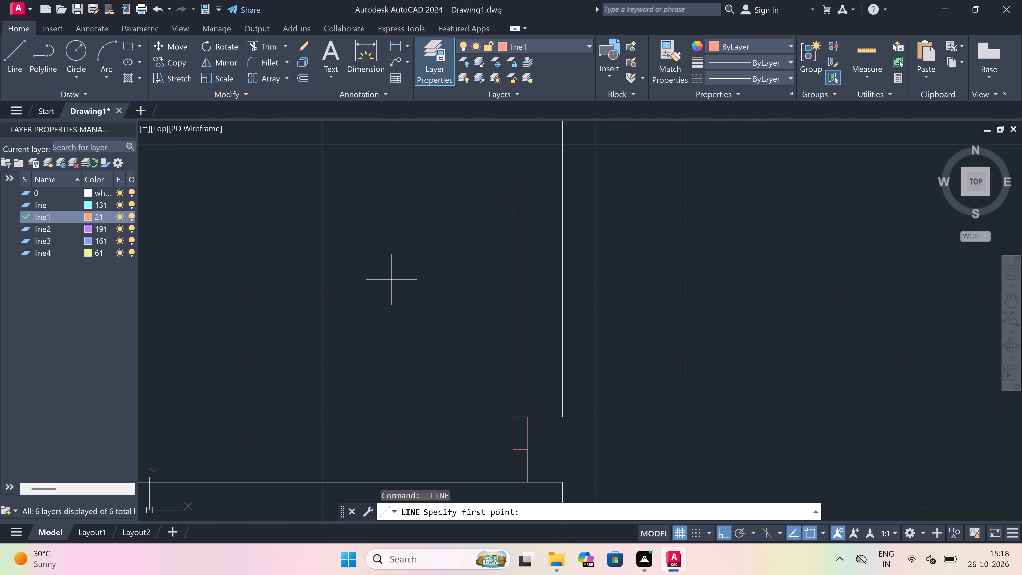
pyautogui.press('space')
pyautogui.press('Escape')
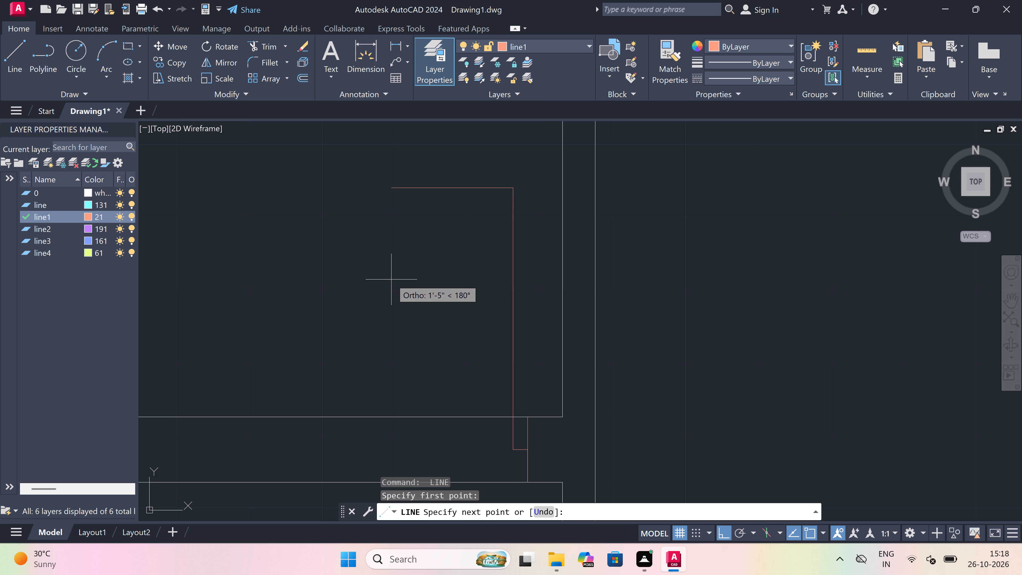
# Draw the opposite door jamb line across the bottom wall, between the window and the door leaf, with a 2" stub towards the leaf.
pyautogui.press('space')
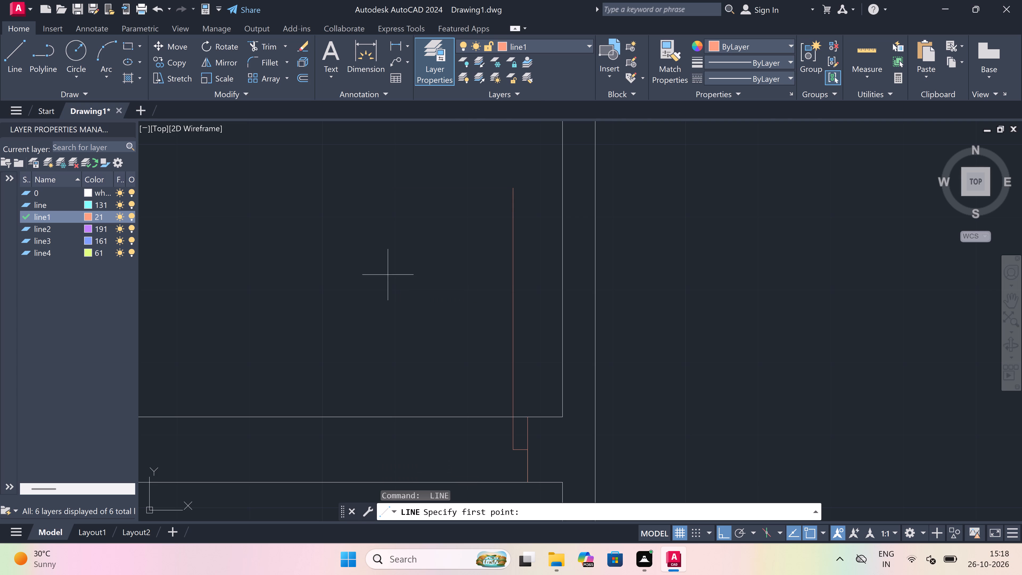
pyautogui.scroll(-3, 386, 273)
pyautogui.scroll(3, 373, 294)
pyautogui.scroll(-1, 332, 326)
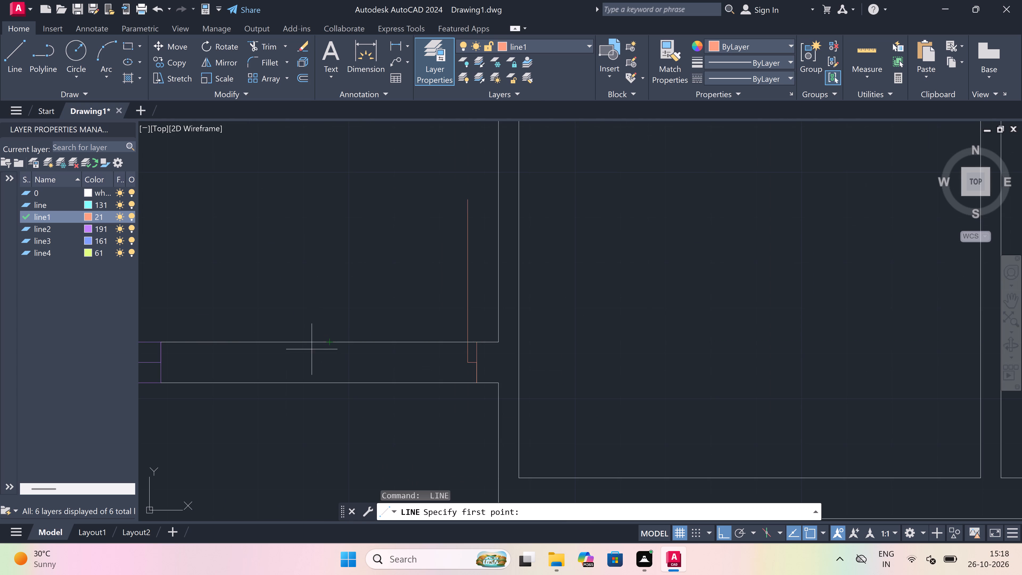
pyautogui.click(329, 340)
pyautogui.moveTo(329, 384); pyautogui.dragTo(330, 381)
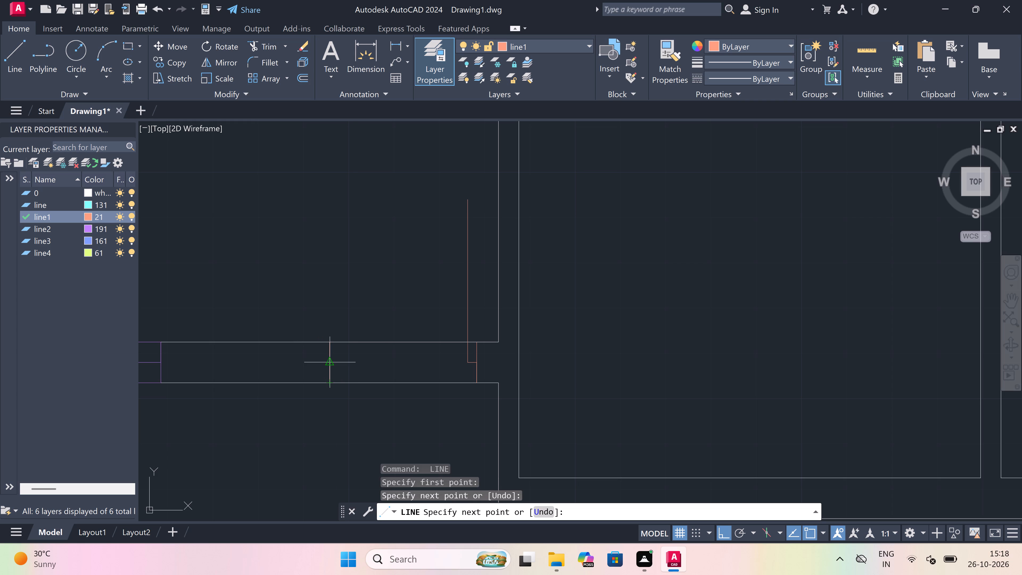
pyautogui.moveTo(333, 359); pyautogui.dragTo(338, 359)
pyautogui.press('2')
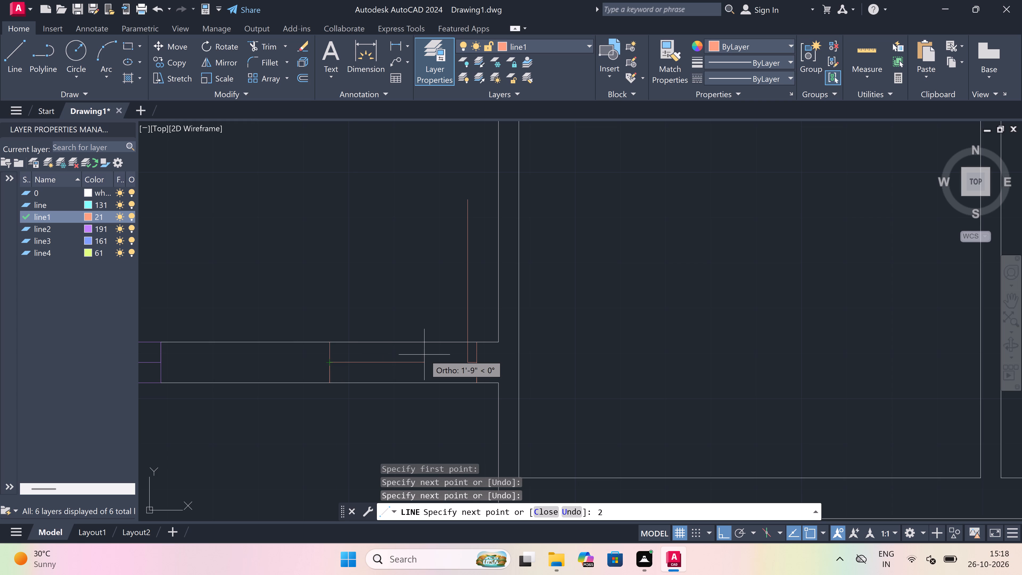
pyautogui.write('"')
pyautogui.press('space')
pyautogui.press('Escape')
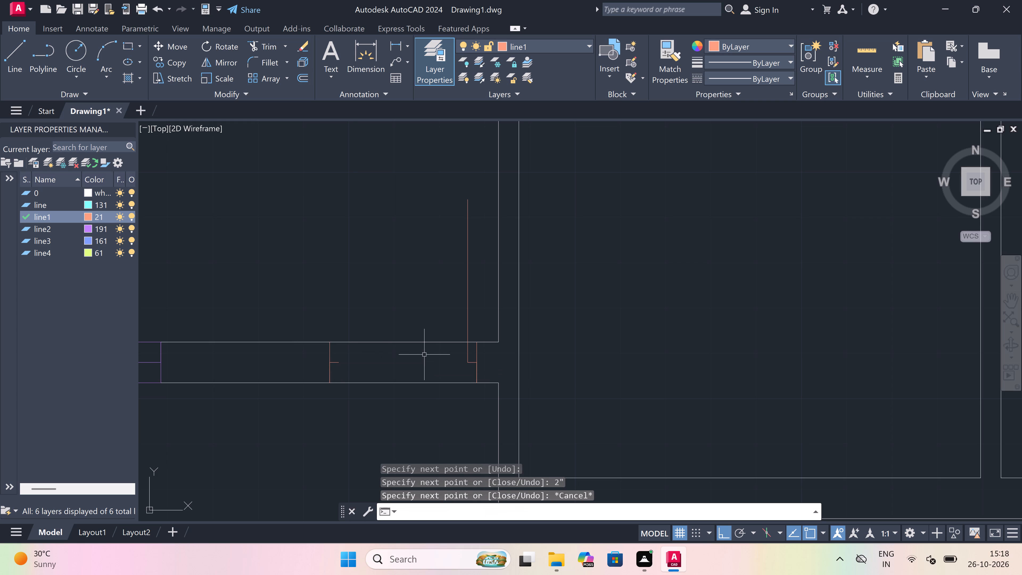
# Draw the door swing with a Start, End, Direction arc from the leaf's free end to the opposite jamb's stub.
pyautogui.click(96, 72)
pyautogui.click(167, 239)
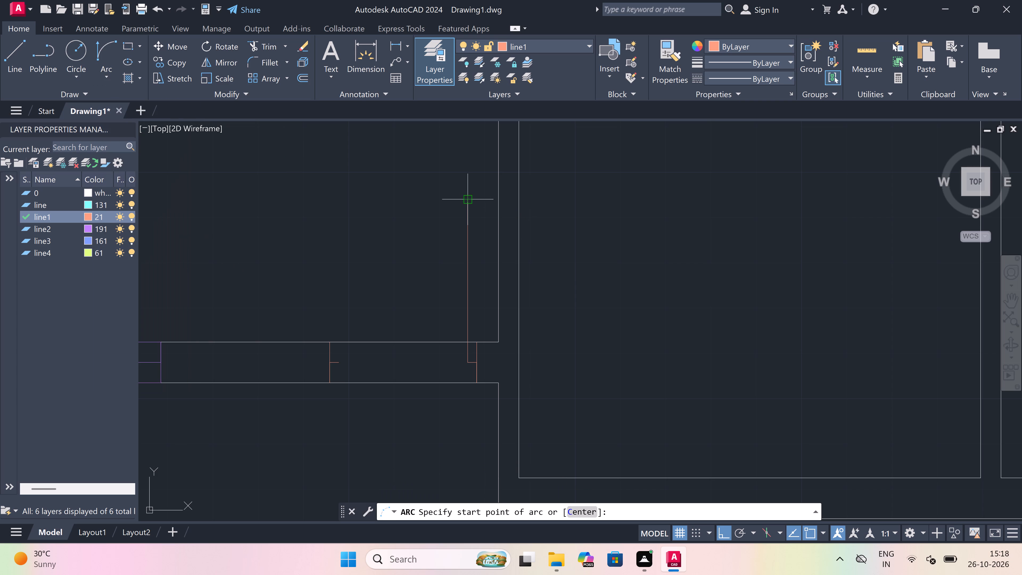
pyautogui.moveTo(465, 198); pyautogui.dragTo(462, 201)
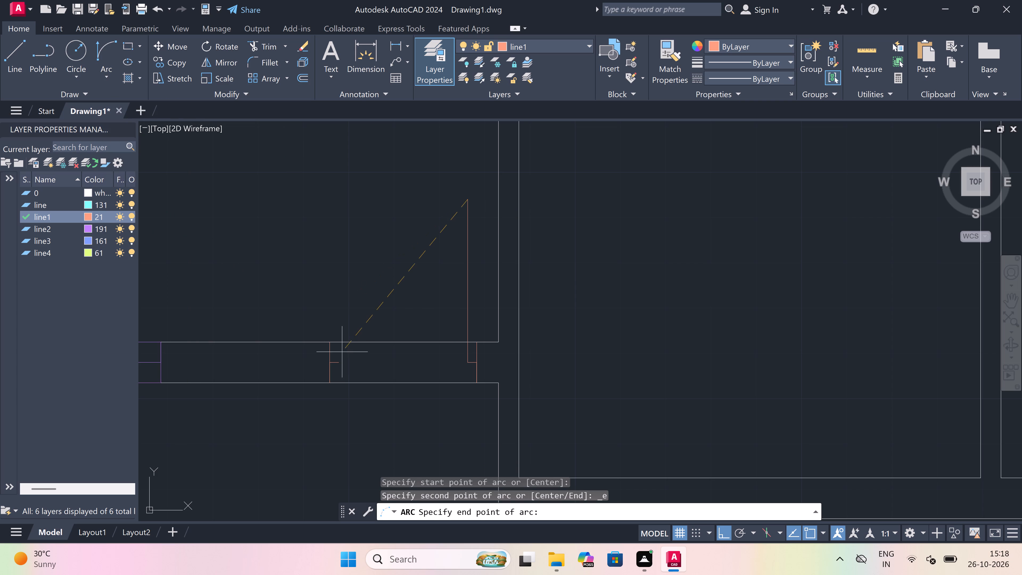
pyautogui.moveTo(340, 359); pyautogui.dragTo(337, 349)
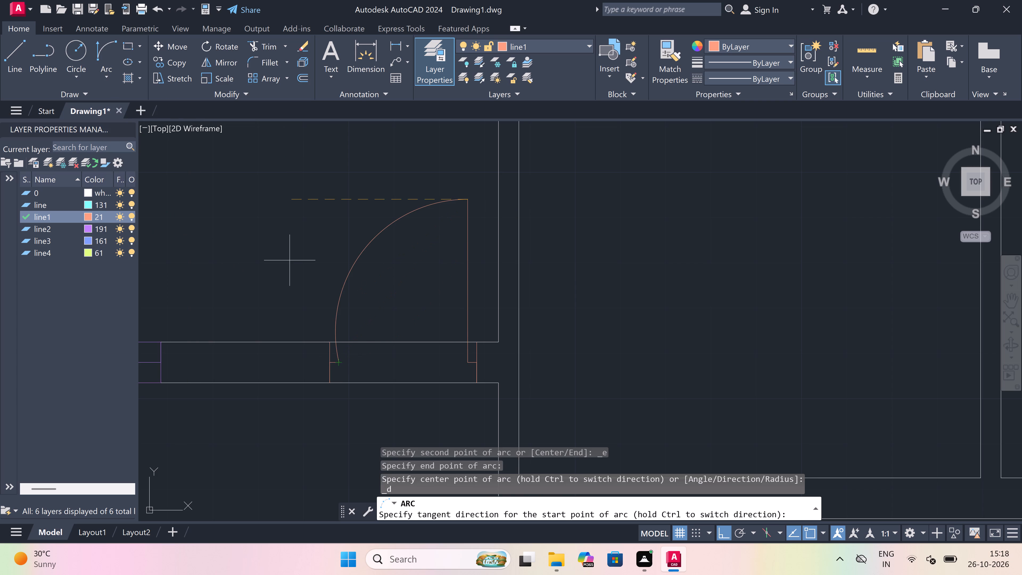
pyautogui.click(290, 260)
# Trim both wall face lines between the two door jambs to open the doorway.
pyautogui.write('tr')
pyautogui.press('space')
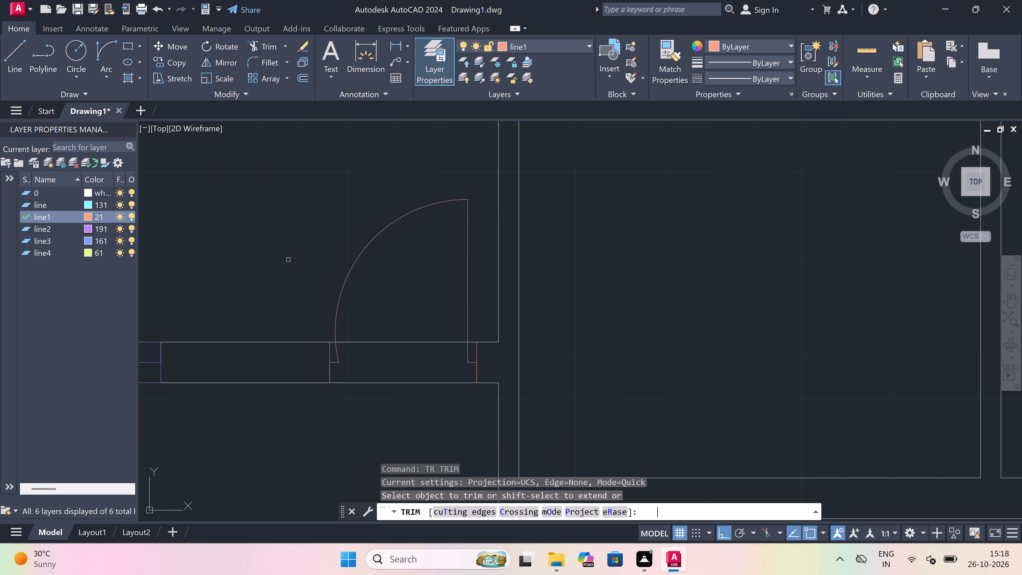
pyautogui.scroll(-2, 390, 278)
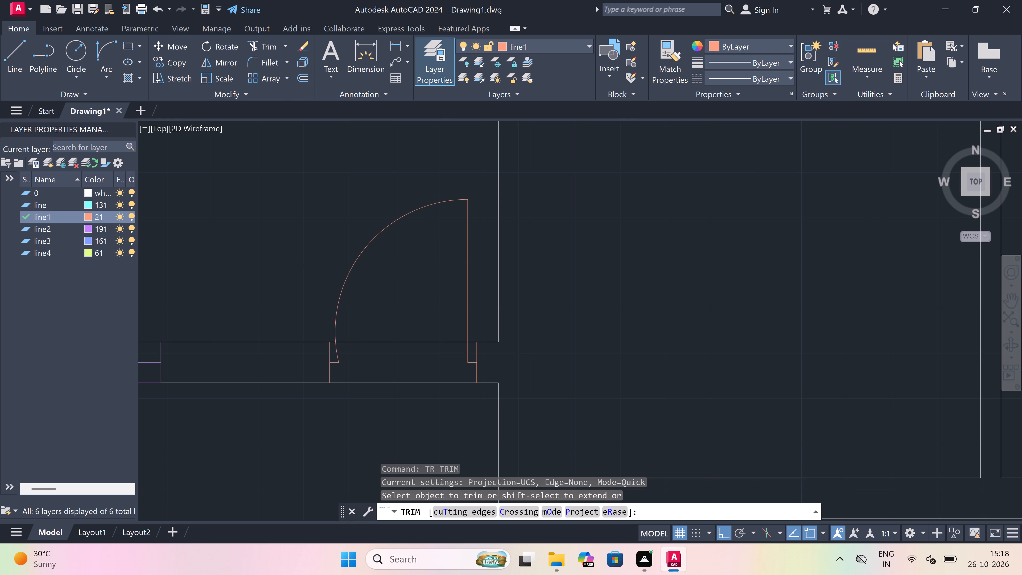
pyautogui.scroll(-1, 390, 278)
pyautogui.click(390, 278)
pyautogui.click(384, 317)
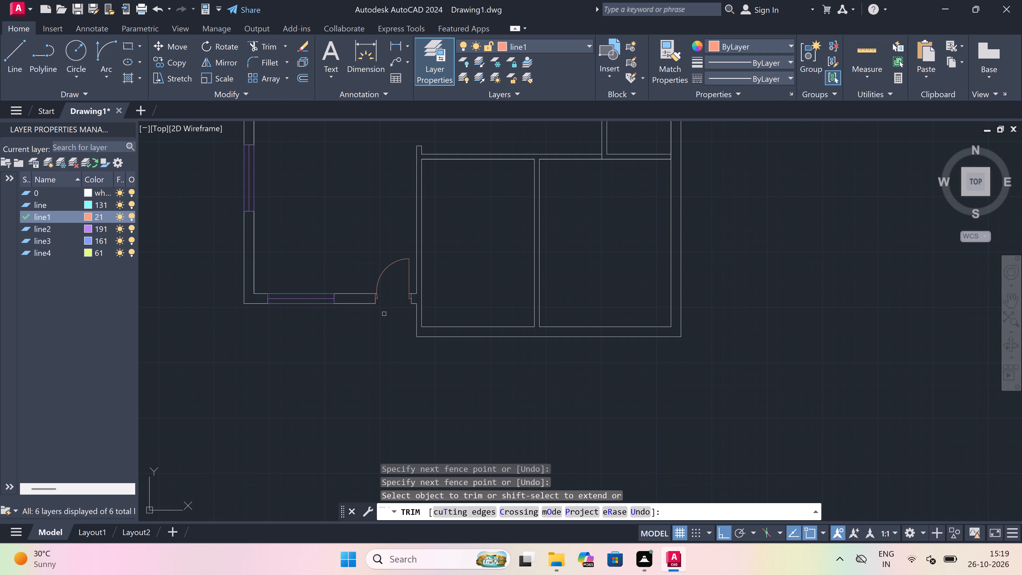
pyautogui.press('Escape')
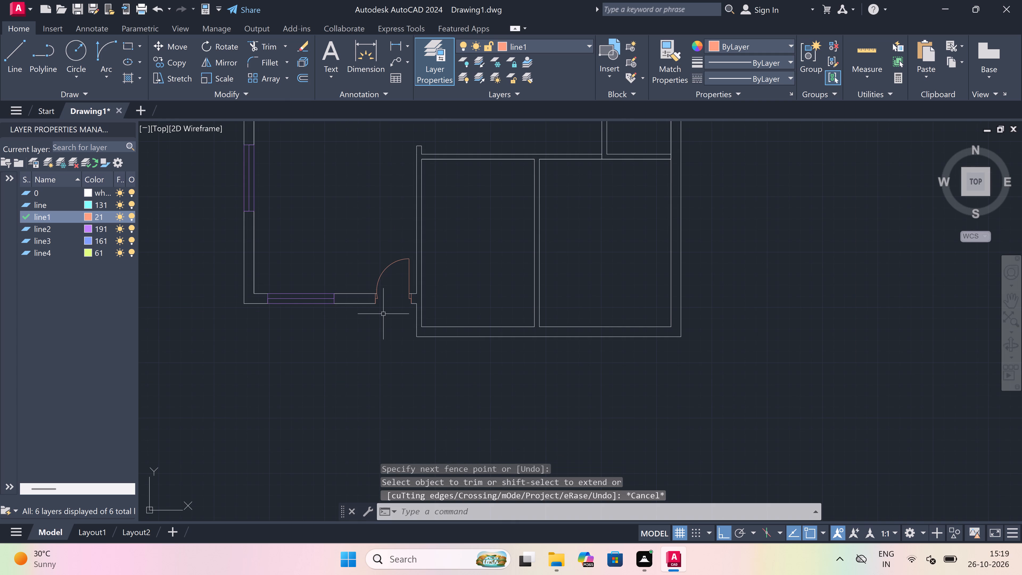
# On layer line2, draw a window in the stepped-out room's bottom wall: two end lines across the wall joined by a 5' centre line.
pyautogui.scroll(-2, 275, 259)
pyautogui.scroll(2, 353, 277)
pyautogui.scroll(2, 337, 294)
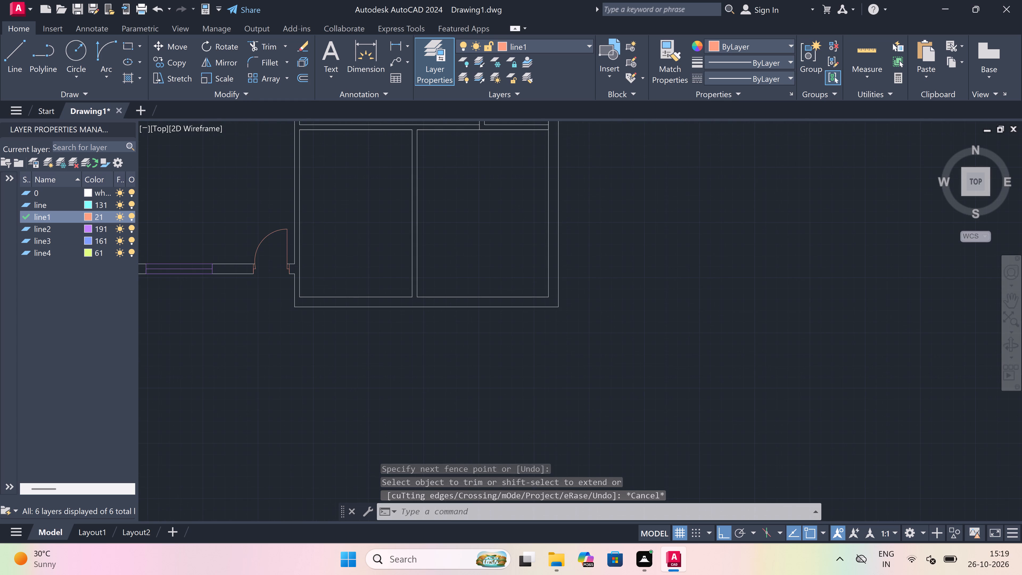
pyautogui.write('l')
pyautogui.press('space')
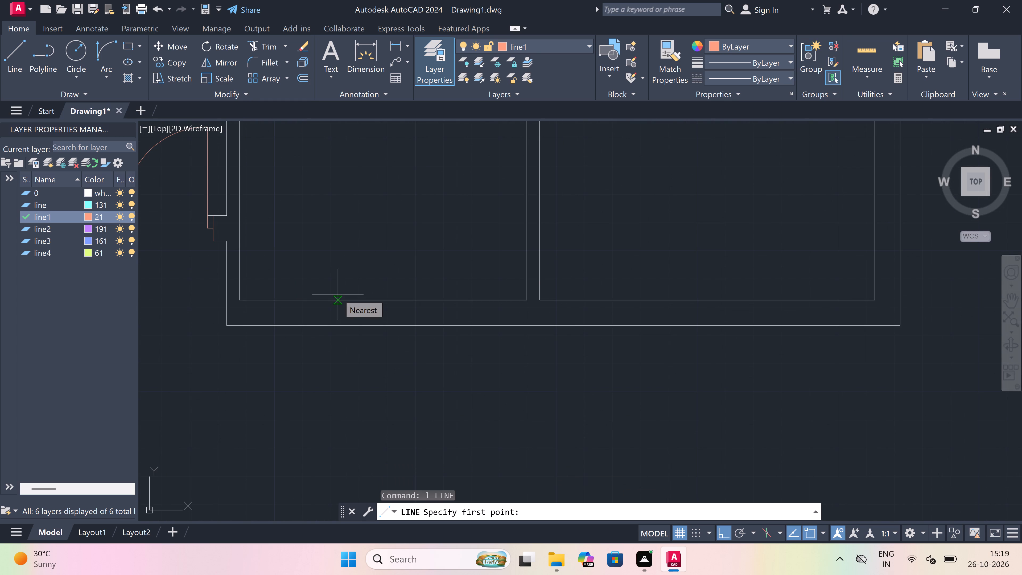
pyautogui.click(531, 47)
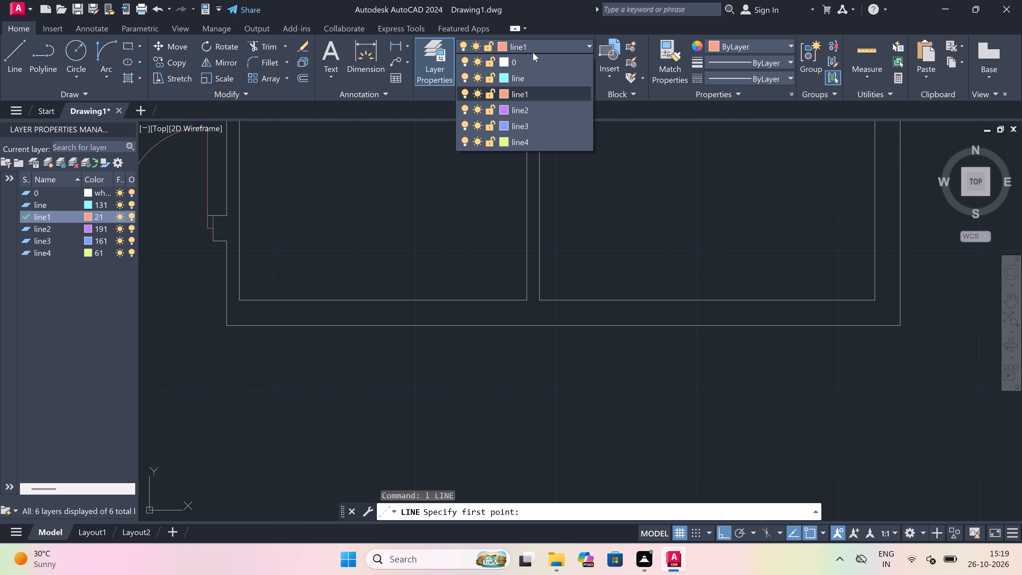
pyautogui.moveTo(542, 112); pyautogui.dragTo(538, 114)
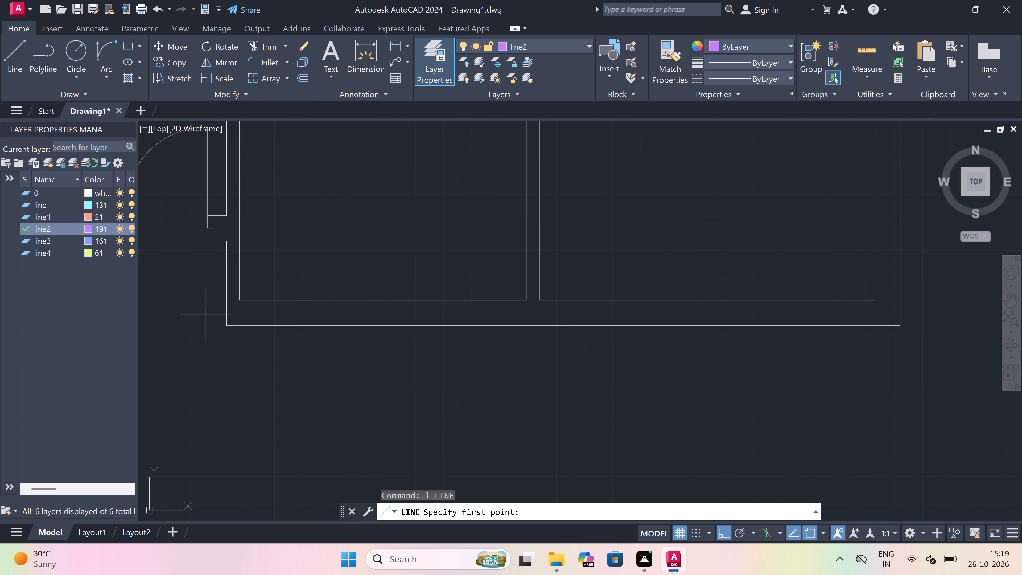
pyautogui.scroll(2, 205, 310)
pyautogui.scroll(-2, 392, 276)
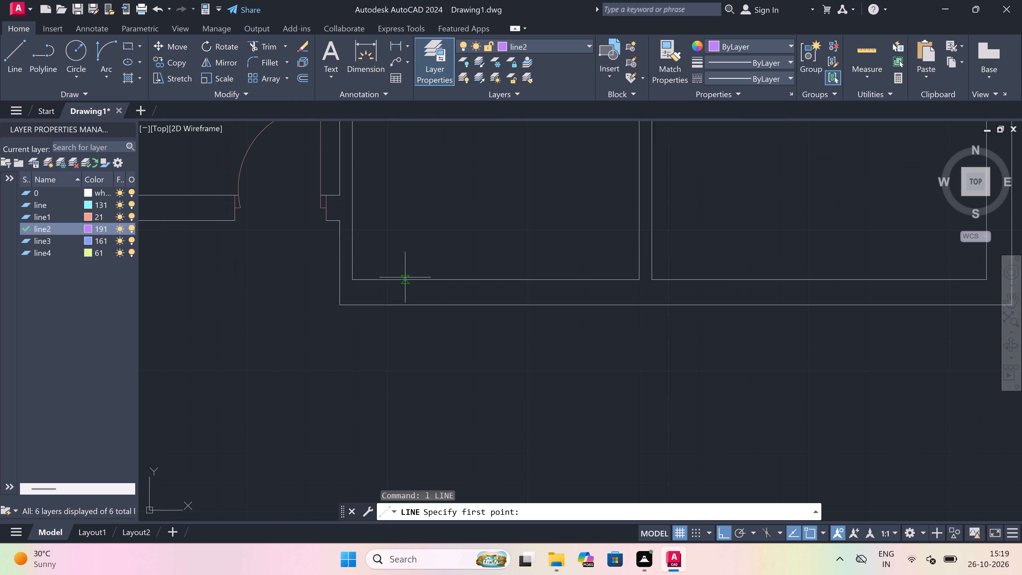
pyautogui.click(405, 277)
pyautogui.moveTo(409, 305); pyautogui.dragTo(409, 302)
pyautogui.moveTo(409, 294); pyautogui.dragTo(422, 291)
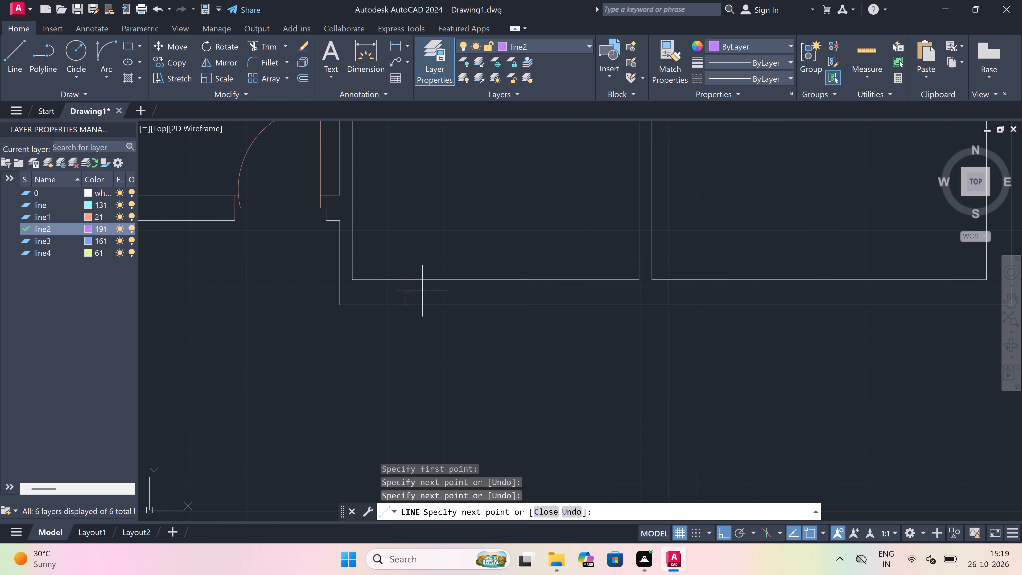
pyautogui.scroll(1, 557, 286)
pyautogui.press('5')
pyautogui.write("'")
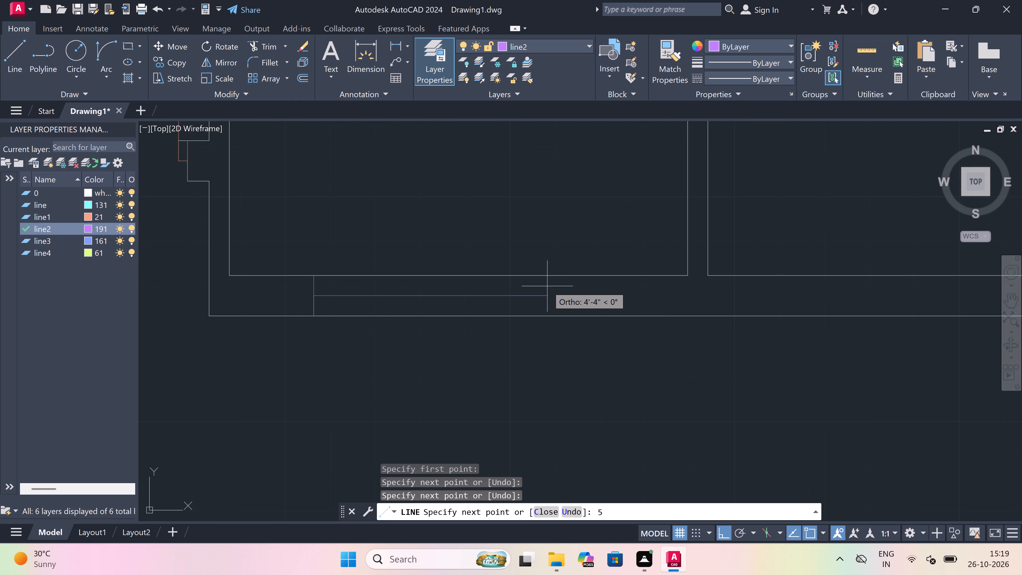
pyautogui.press('space')
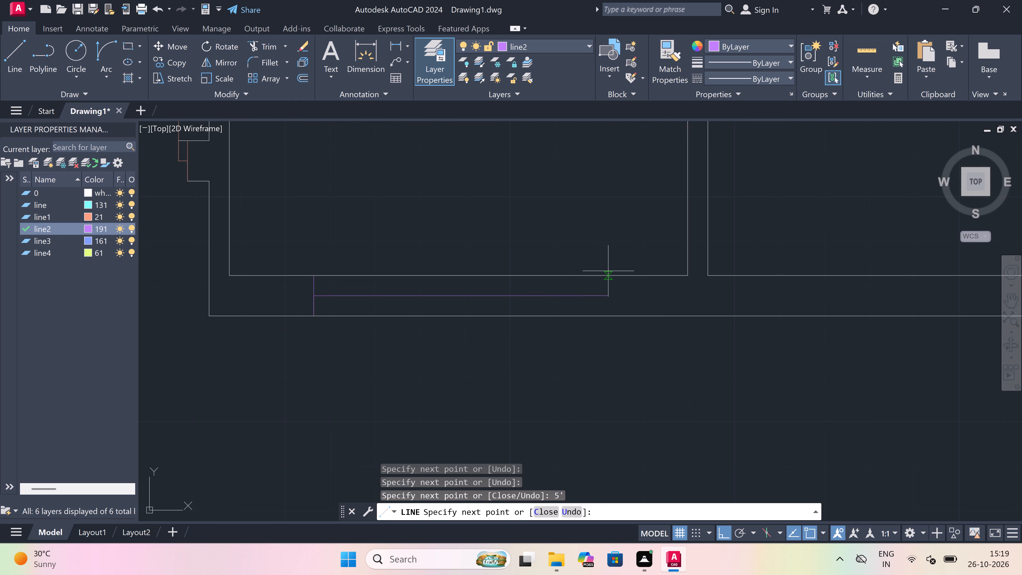
pyautogui.click(584, 280)
pyautogui.click(583, 314)
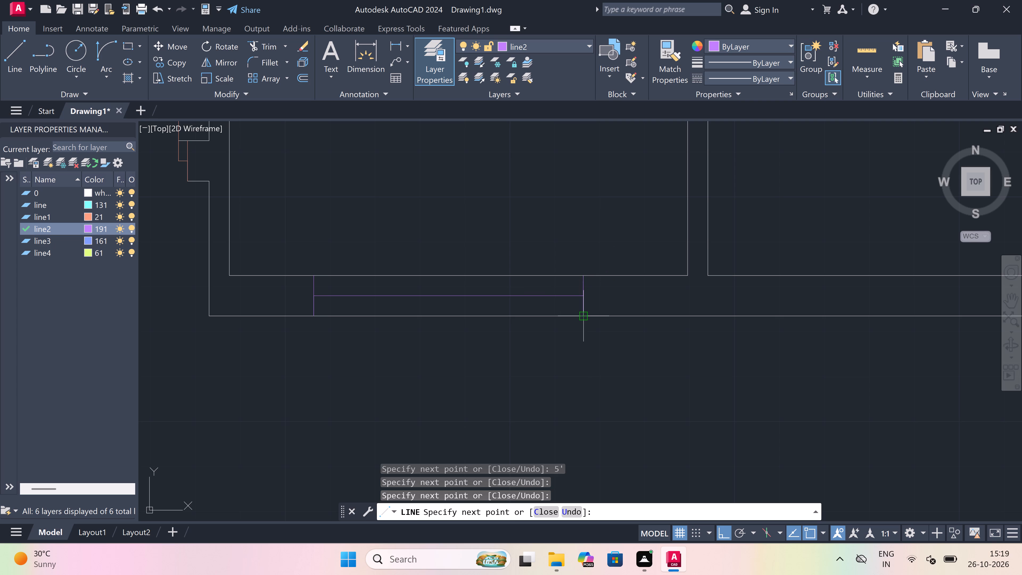
pyautogui.press('Escape')
# Trim both wall face lines between the two window end lines.
pyautogui.write('tr')
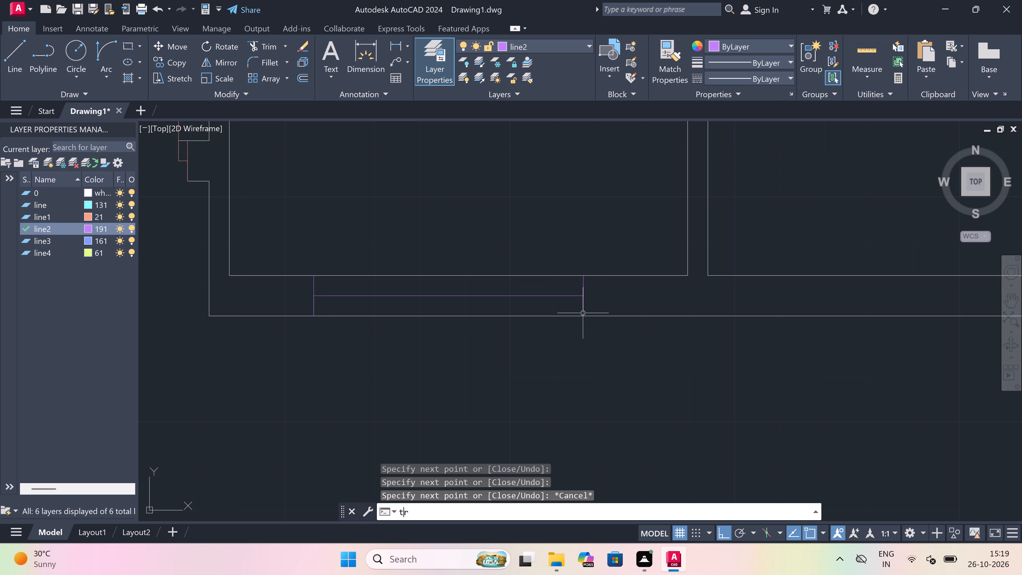
pyautogui.press('space')
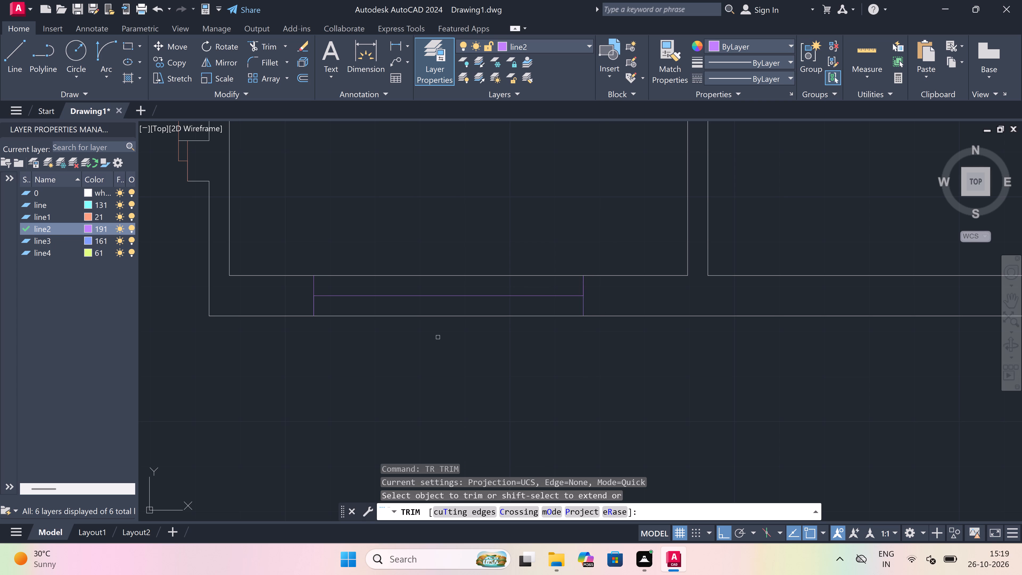
pyautogui.click(413, 316)
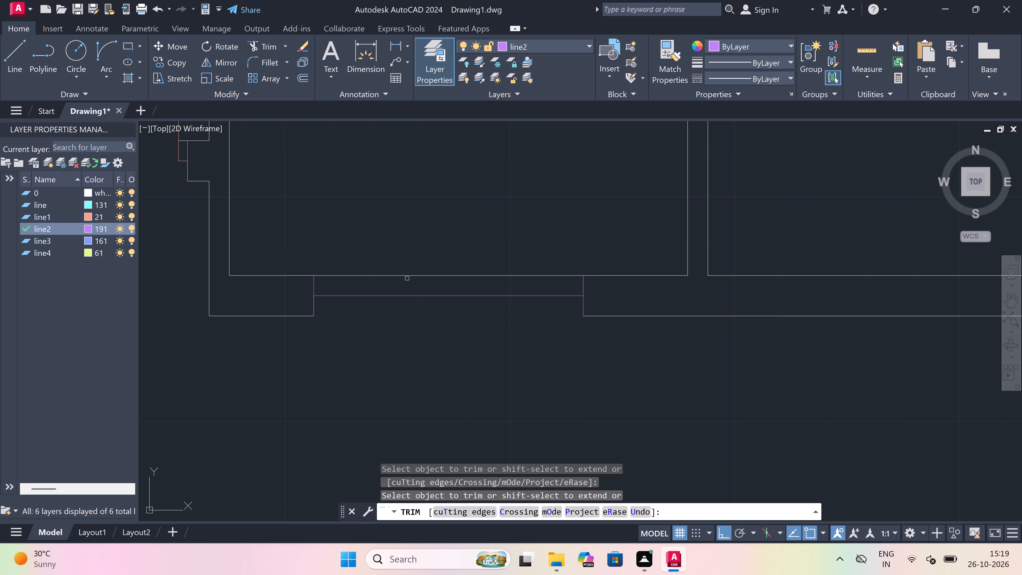
pyautogui.click(407, 278)
pyautogui.click(407, 275)
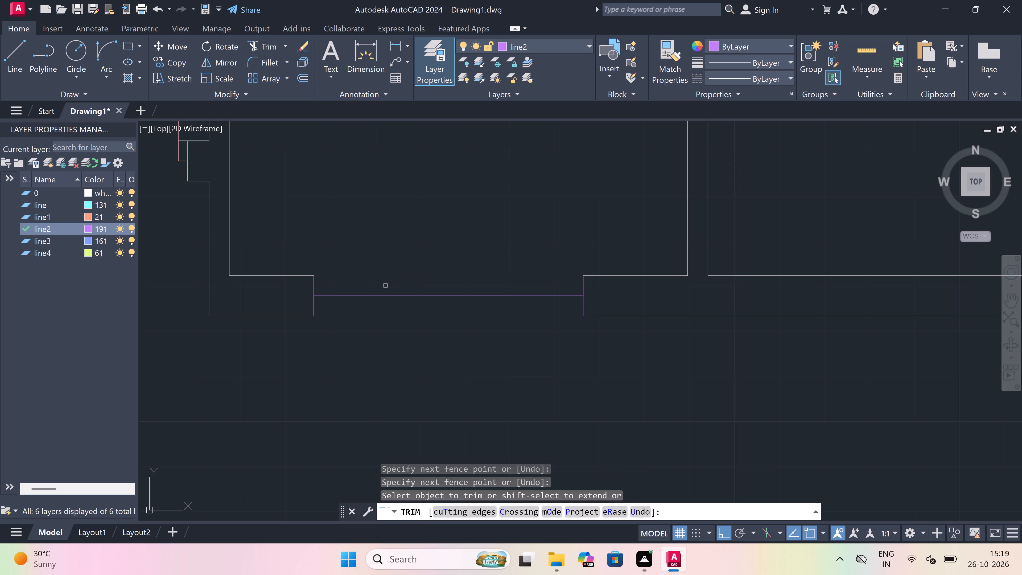
pyautogui.press('Escape')
# Draw a 3' by 9" window outline from the inner corner of the opening's end nearest the door, closing along the outer face.
pyautogui.write('l')
pyautogui.press('space')
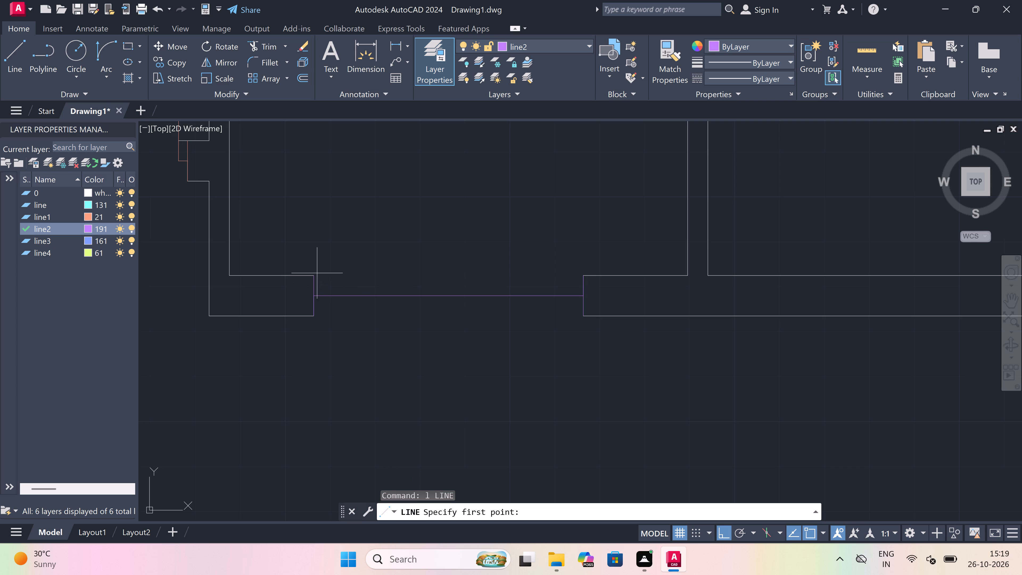
pyautogui.moveTo(314, 272); pyautogui.dragTo(333, 271)
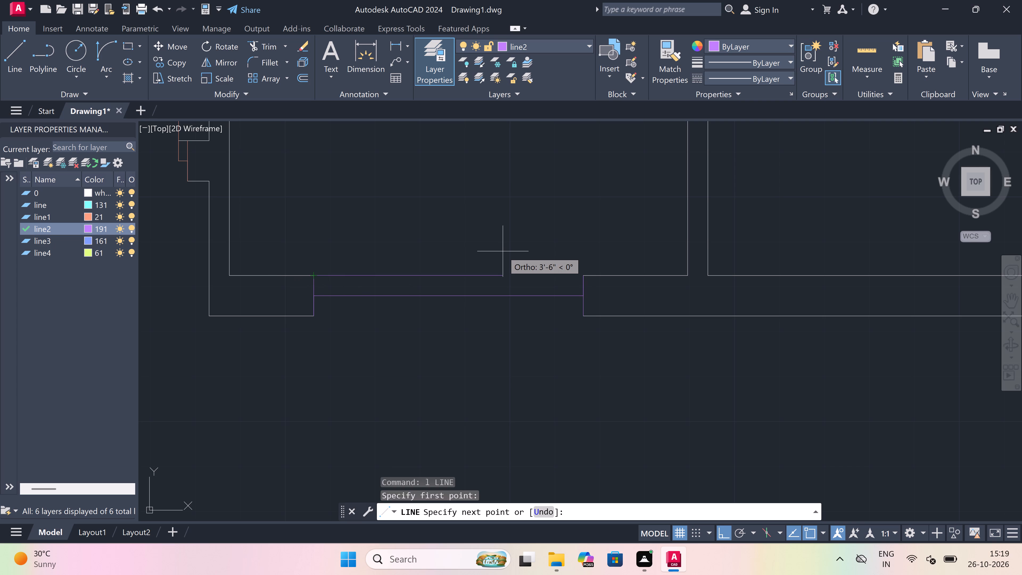
pyautogui.write("3'")
pyautogui.press('space')
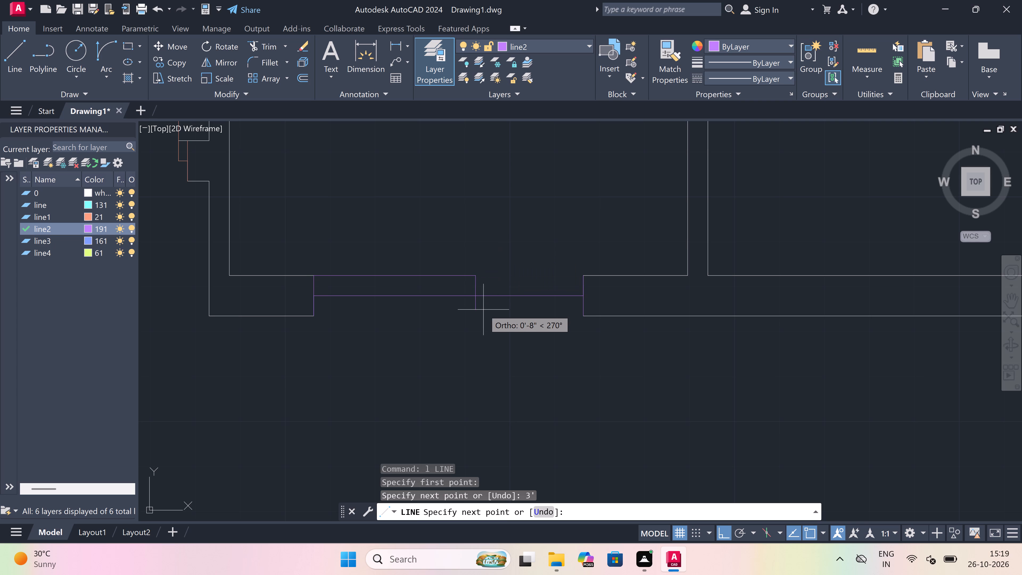
pyautogui.write('9"')
pyautogui.press('space')
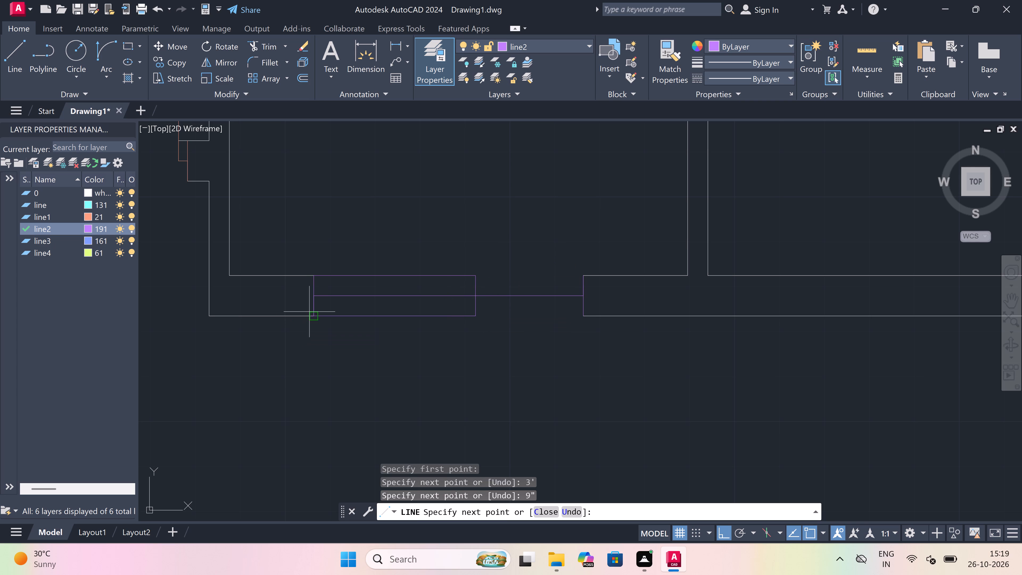
pyautogui.click(314, 315)
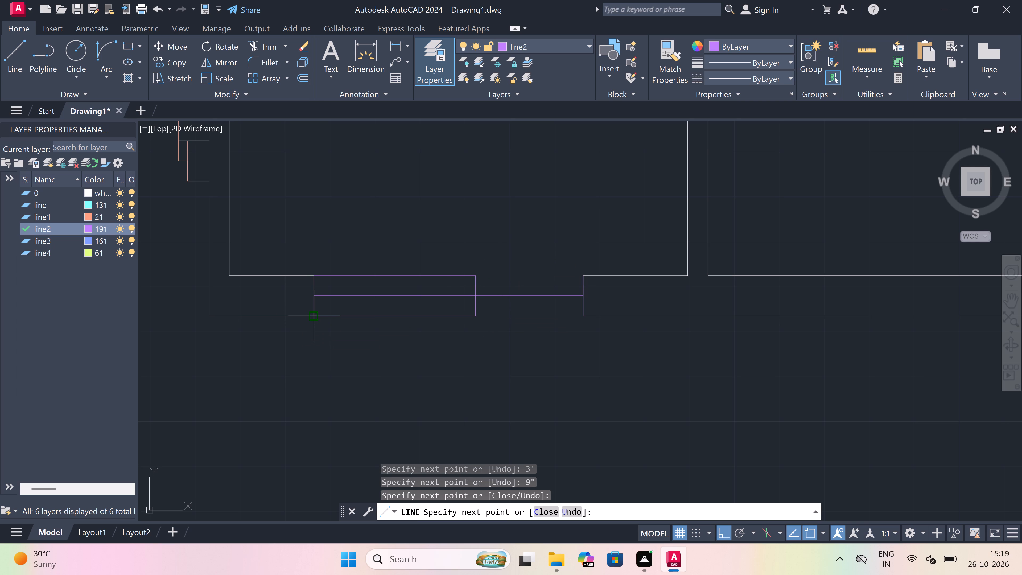
pyautogui.press('Escape')
# Trim away the centre line beyond the 3' window outline and the leftover far end line.
pyautogui.scroll(-1, 434, 276)
pyautogui.press('t')
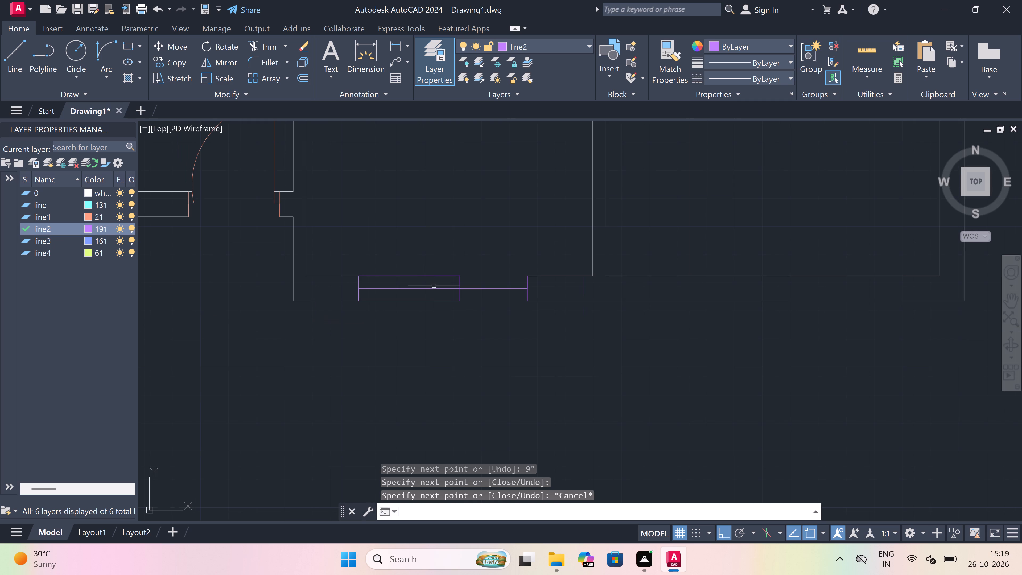
pyautogui.press('r')
pyautogui.press('space')
pyautogui.click(485, 272)
pyautogui.click(499, 313)
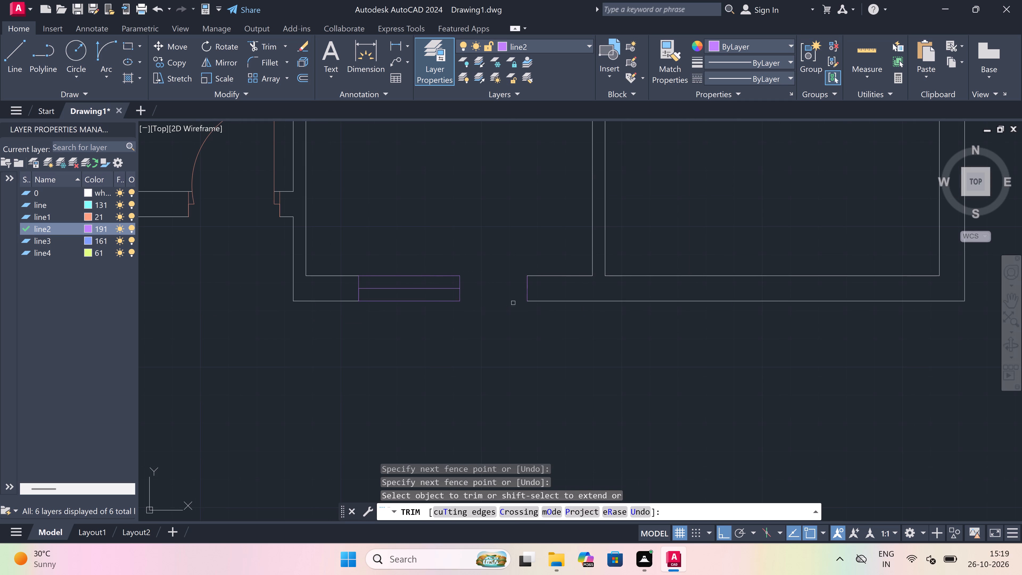
pyautogui.scroll(1, 537, 283)
pyautogui.click(531, 289)
pyautogui.click(491, 289)
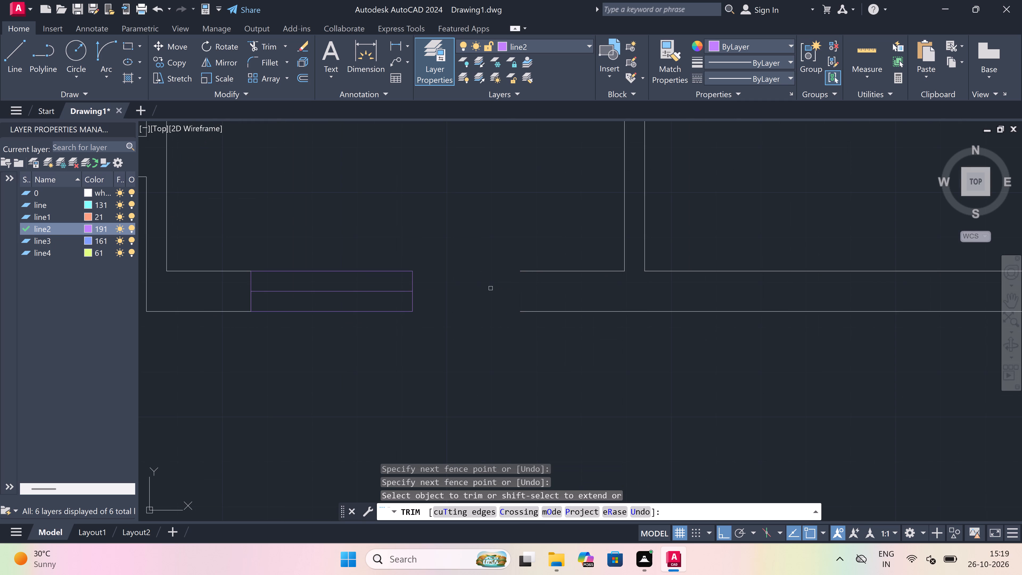
pyautogui.press('Escape')
# Extend both bottom wall face lines to meet the end of the 3' window.
pyautogui.press('e')
pyautogui.press('x')
pyautogui.press('space')
pyautogui.moveTo(547, 220); pyautogui.dragTo(547, 230)
pyautogui.click(564, 337)
pyautogui.press('Escape')
pyautogui.scroll(-4, 466, 325)
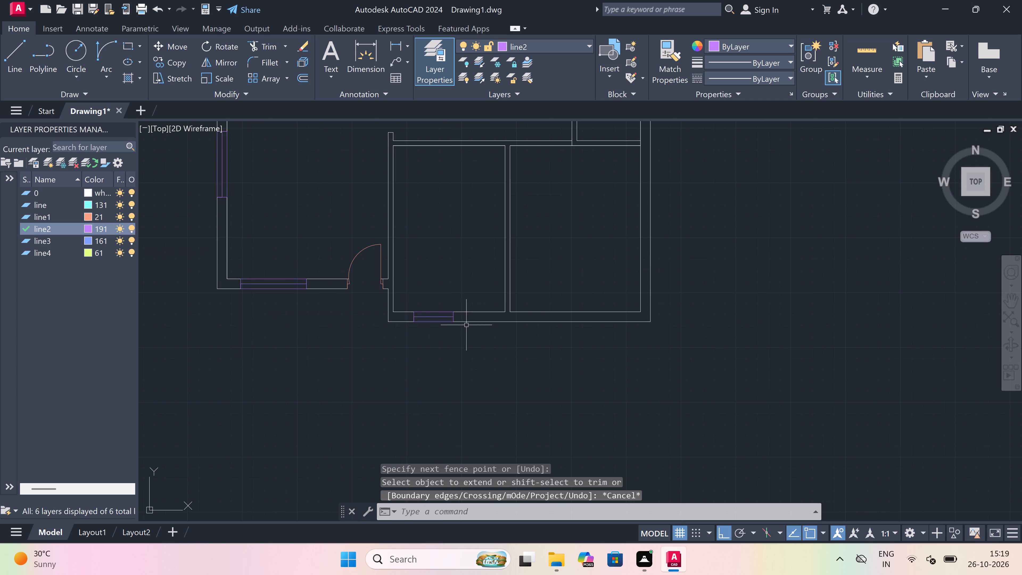
# On layer 0, draw a line across the partition above the windowed room, close to its junction with the passage-side wall.
pyautogui.scroll(2, 500, 313)
pyautogui.scroll(-4, 500, 312)
pyautogui.scroll(1, 461, 226)
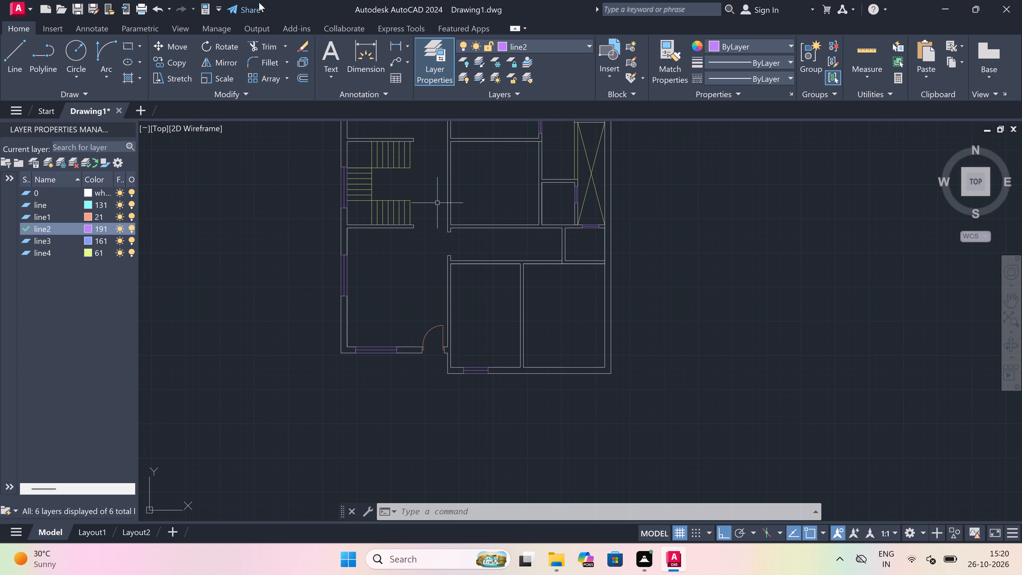
pyautogui.scroll(3, 469, 231)
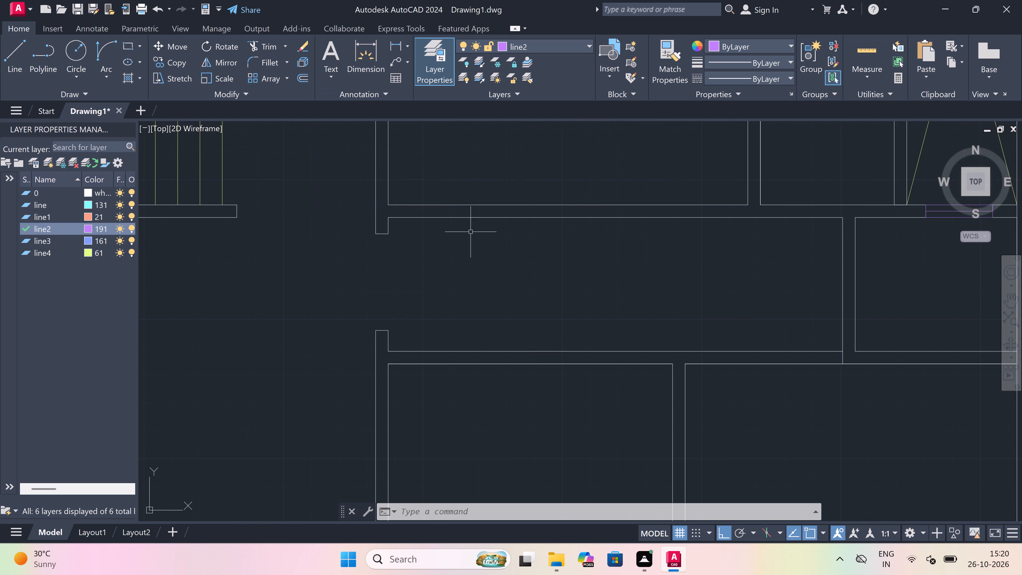
pyautogui.write('l')
pyautogui.press('space')
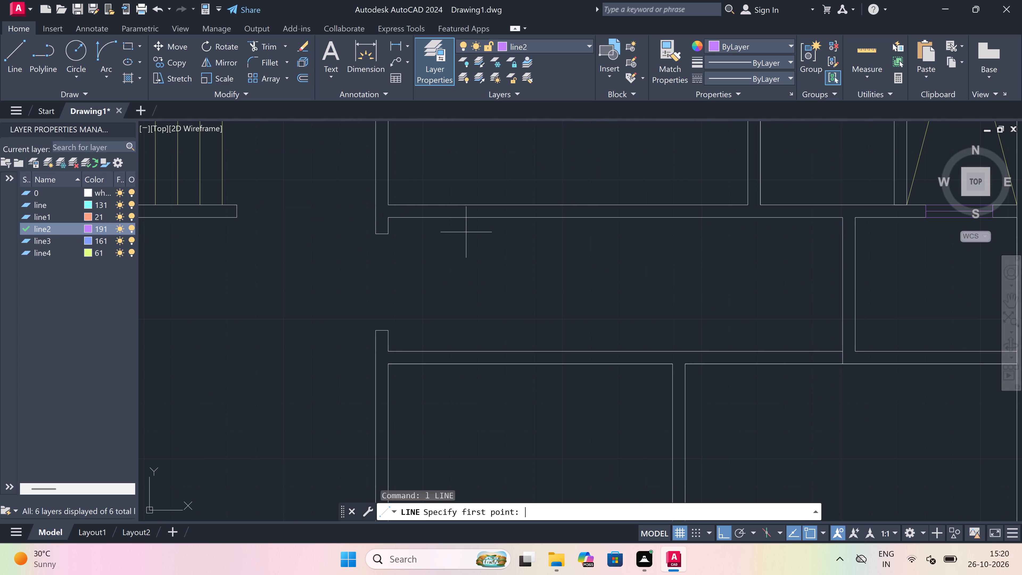
pyautogui.scroll(2, 418, 361)
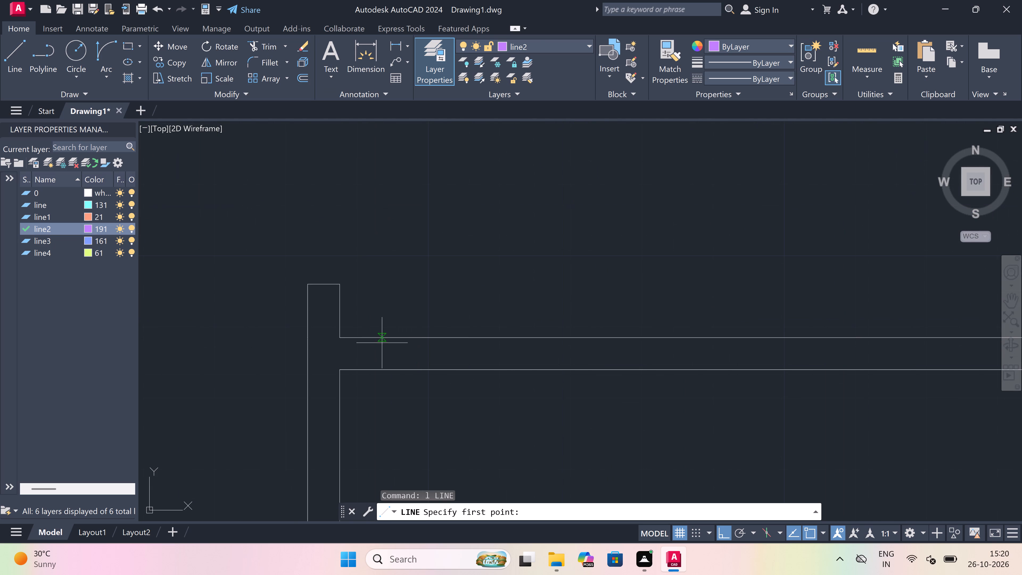
pyautogui.click(548, 44)
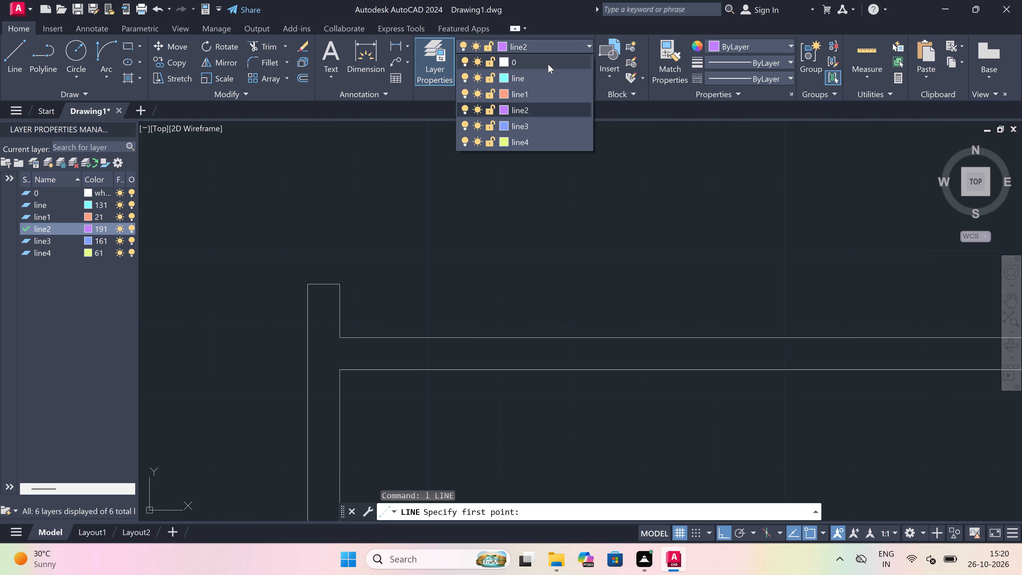
pyautogui.click(548, 64)
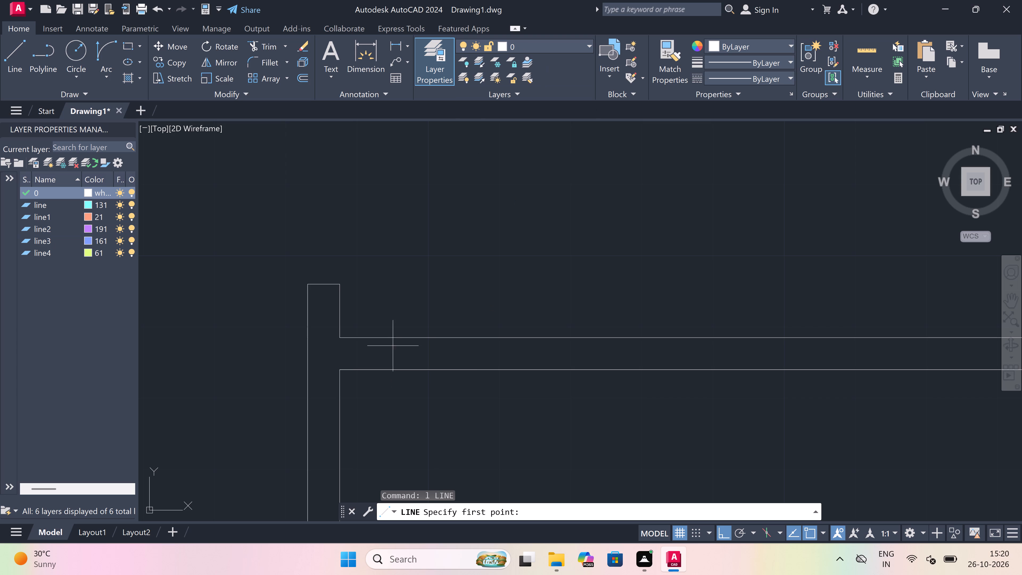
pyautogui.click(393, 345)
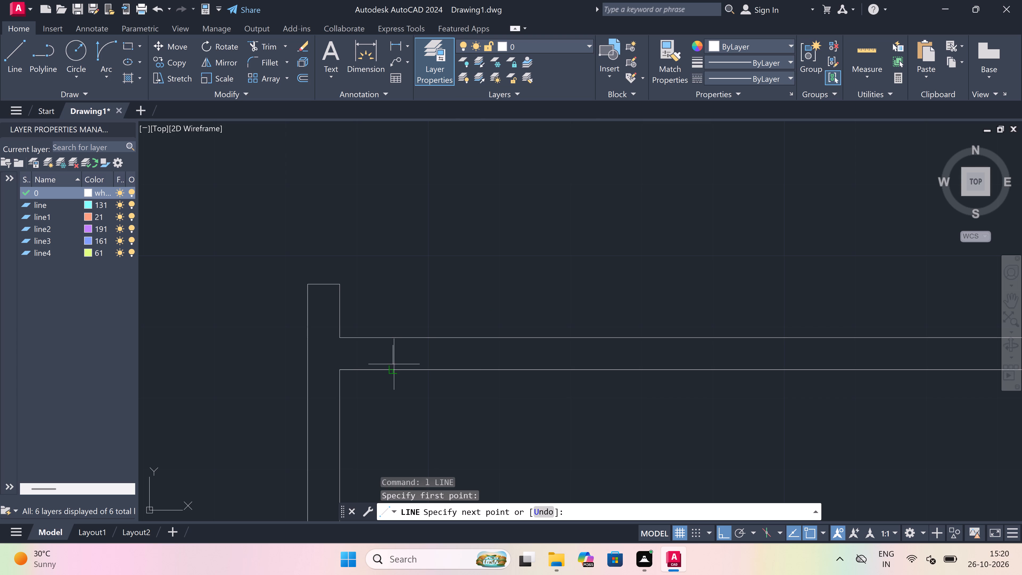
pyautogui.press('Escape')
pyautogui.press('space')
pyautogui.click(388, 340)
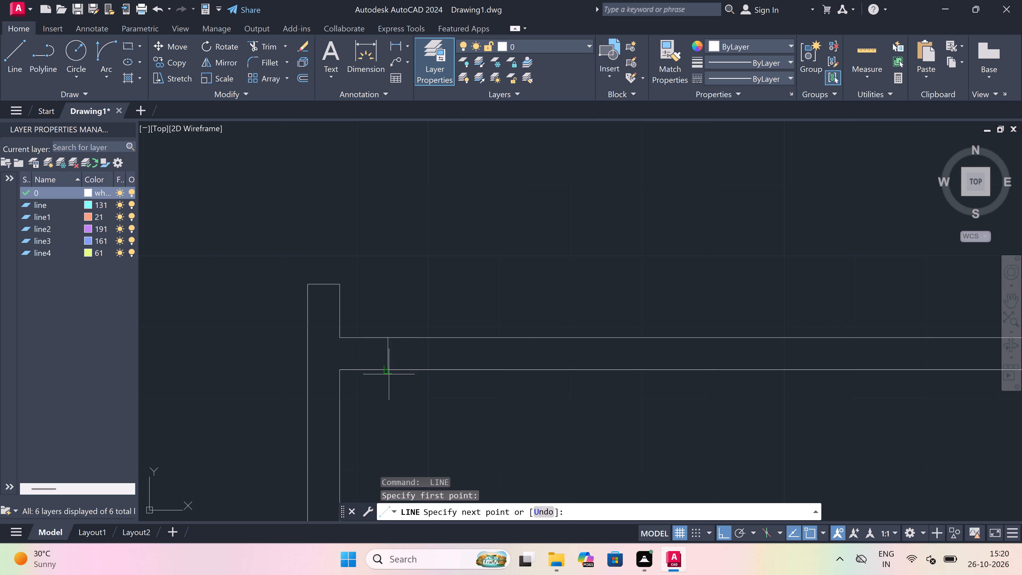
pyautogui.click(389, 375)
pyautogui.press('Escape')
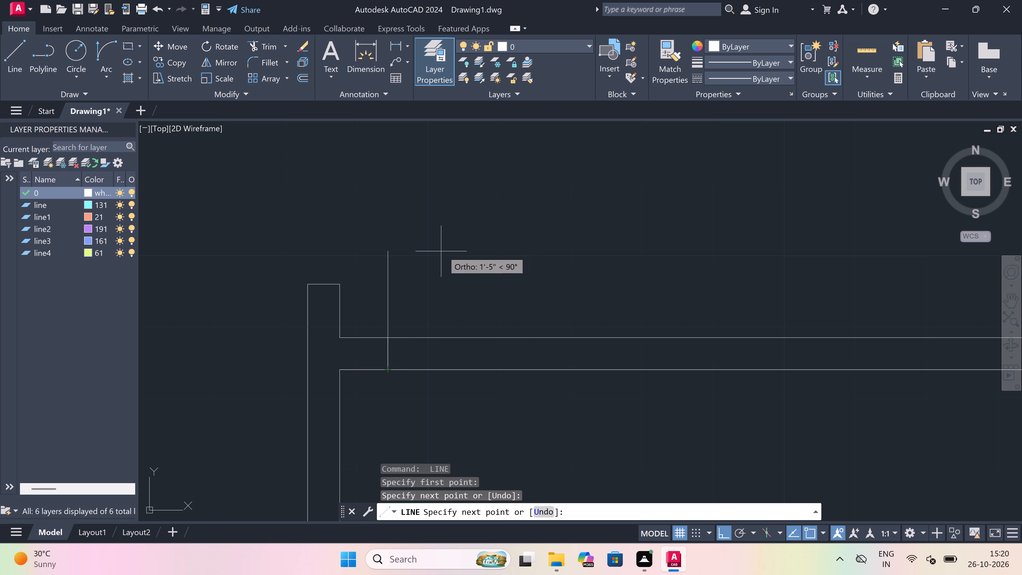
pyautogui.press('Escape')
# Draw a second line across the same partition, between the first line and the dividing wall below.
pyautogui.scroll(-4, 430, 259)
pyautogui.press('space')
pyautogui.scroll(3, 498, 270)
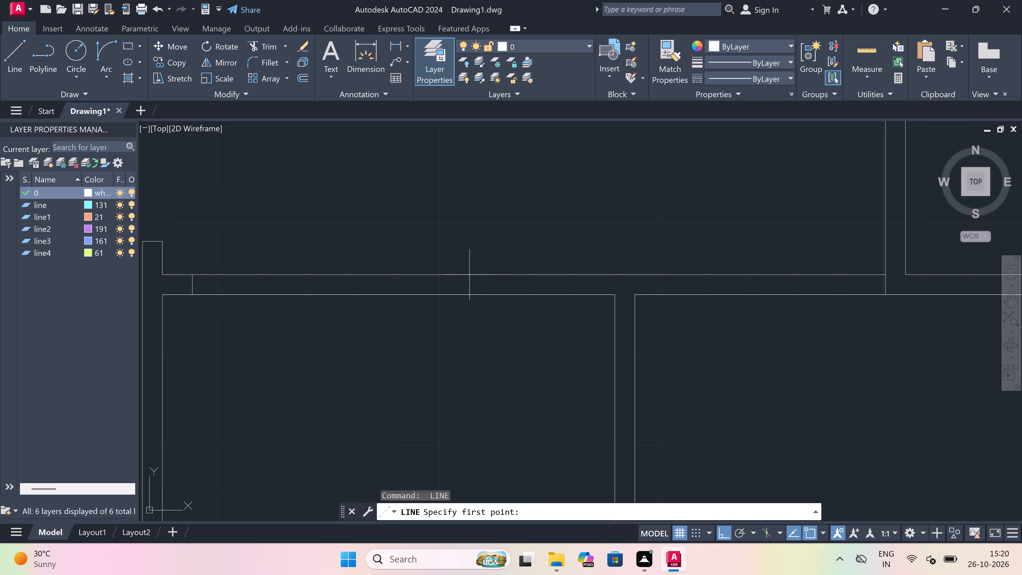
pyautogui.click(439, 275)
pyautogui.click(438, 295)
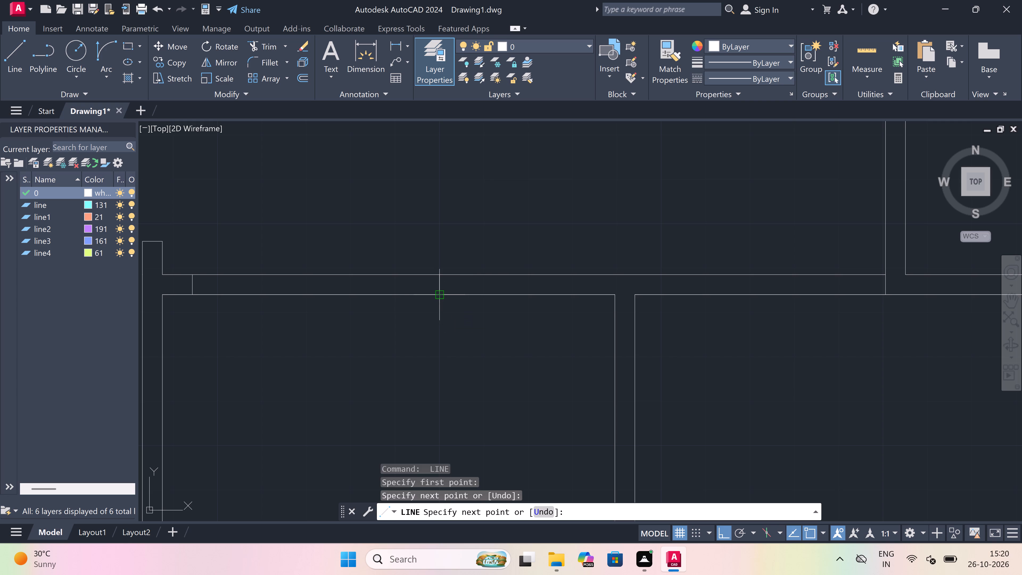
pyautogui.press('Escape')
# Trim both partition face lines between the two cross lines to open a gap into the room.
pyautogui.write('tr')
pyautogui.press('space')
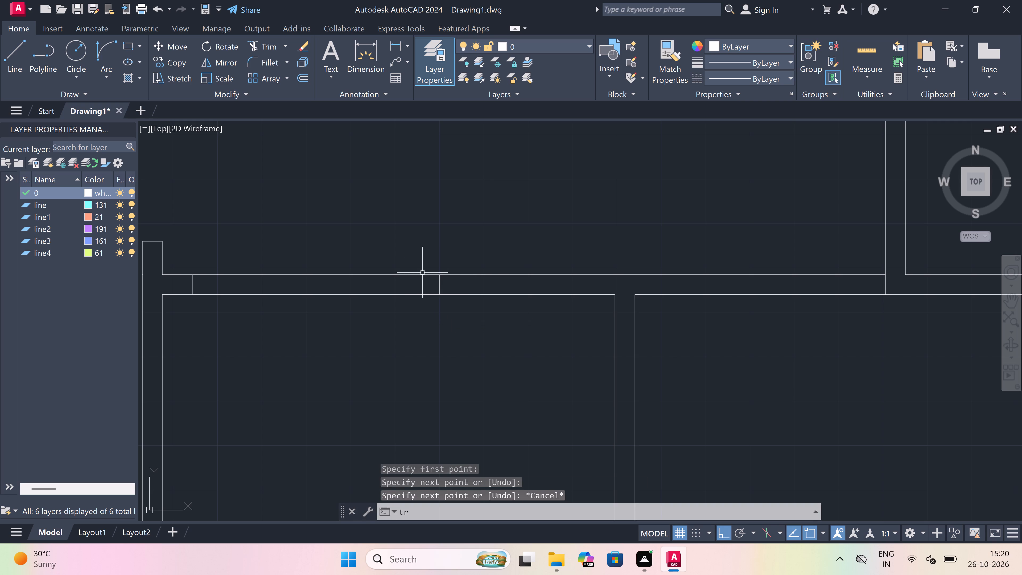
pyautogui.moveTo(400, 259); pyautogui.dragTo(400, 274)
pyautogui.click(384, 385)
pyautogui.press('Escape')
pyautogui.scroll(-4, 383, 354)
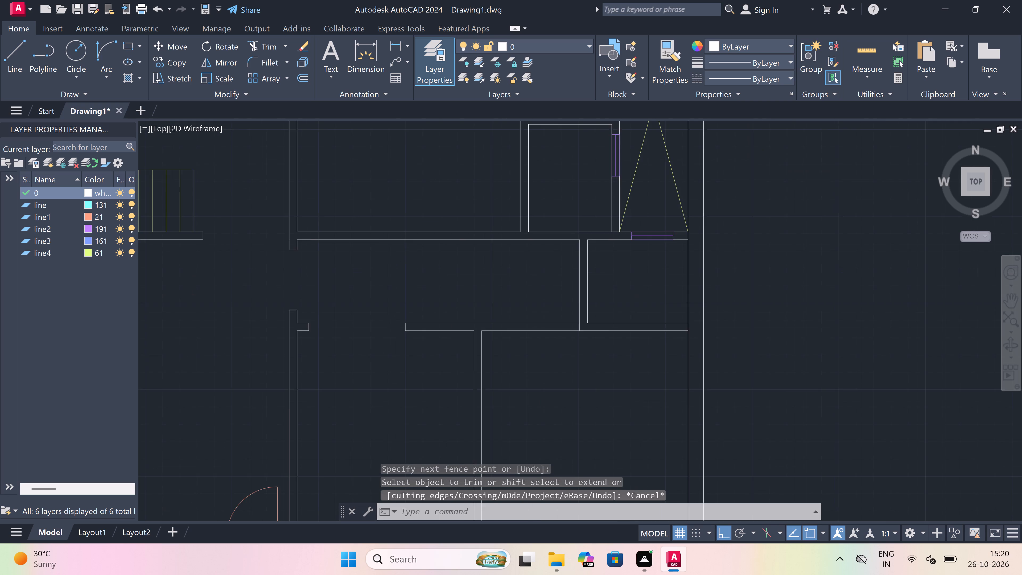
# On layer 0, draw an L-shaped line inside the room with the bottom window, from its upper partition down and across to the passage-side wall.
pyautogui.scroll(2, 406, 381)
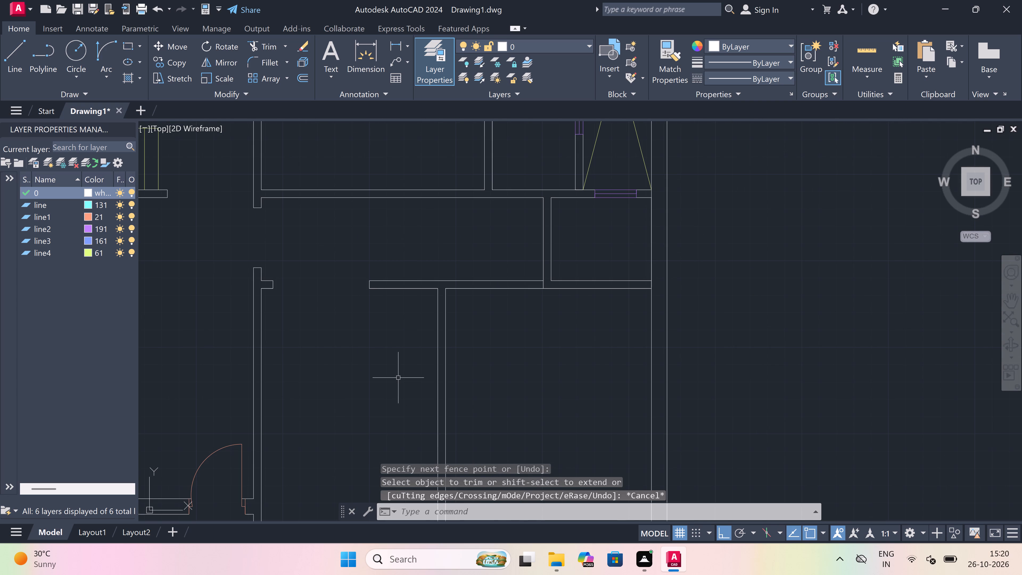
pyautogui.write('l')
pyautogui.press('space')
pyautogui.scroll(-2, 434, 255)
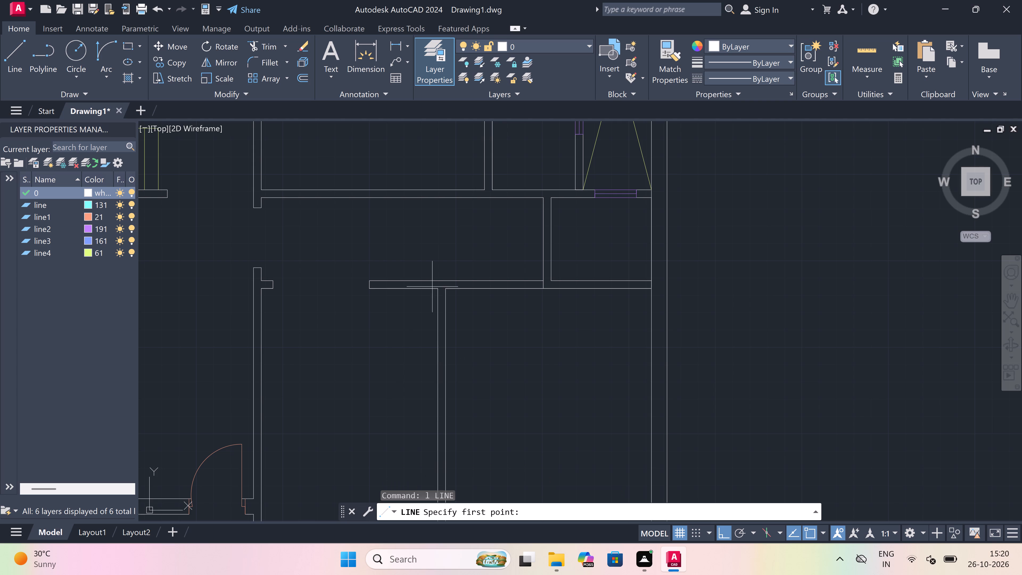
pyautogui.scroll(-2, 434, 260)
pyautogui.scroll(2, 428, 297)
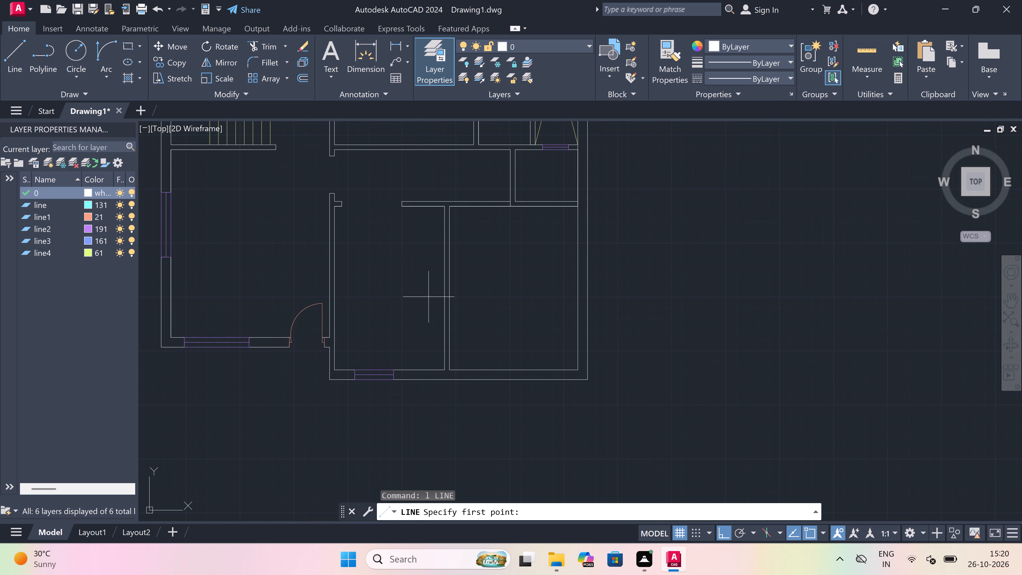
pyautogui.scroll(1, 412, 310)
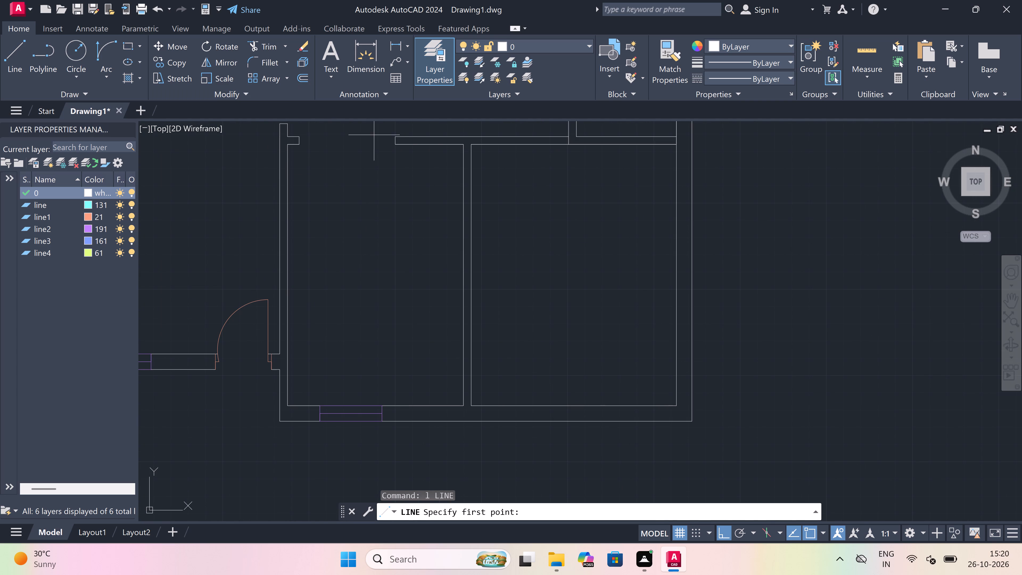
pyautogui.click(431, 140)
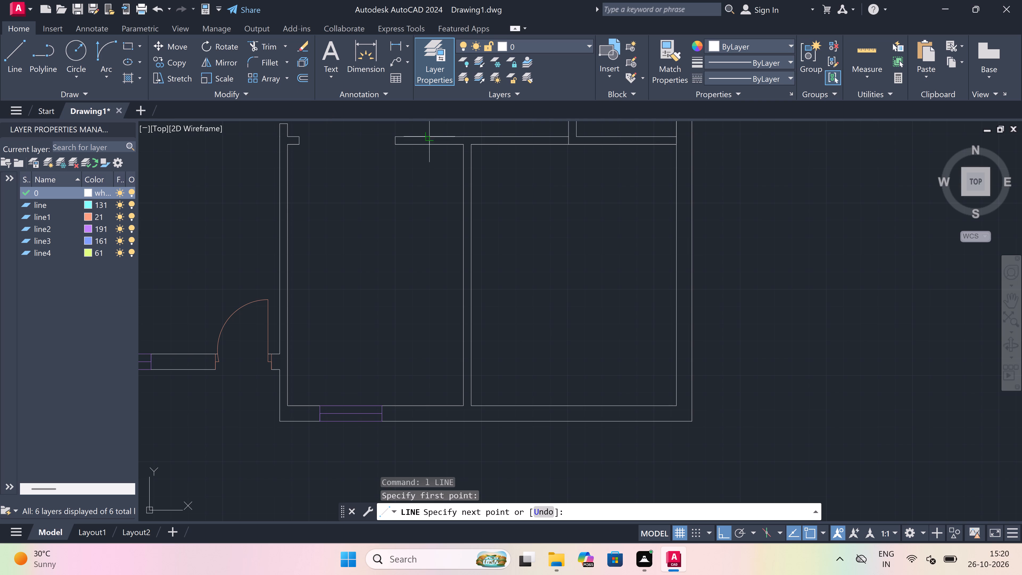
pyautogui.moveTo(430, 371); pyautogui.dragTo(424, 363)
pyautogui.moveTo(284, 372); pyautogui.dragTo(295, 365)
pyautogui.press('Escape')
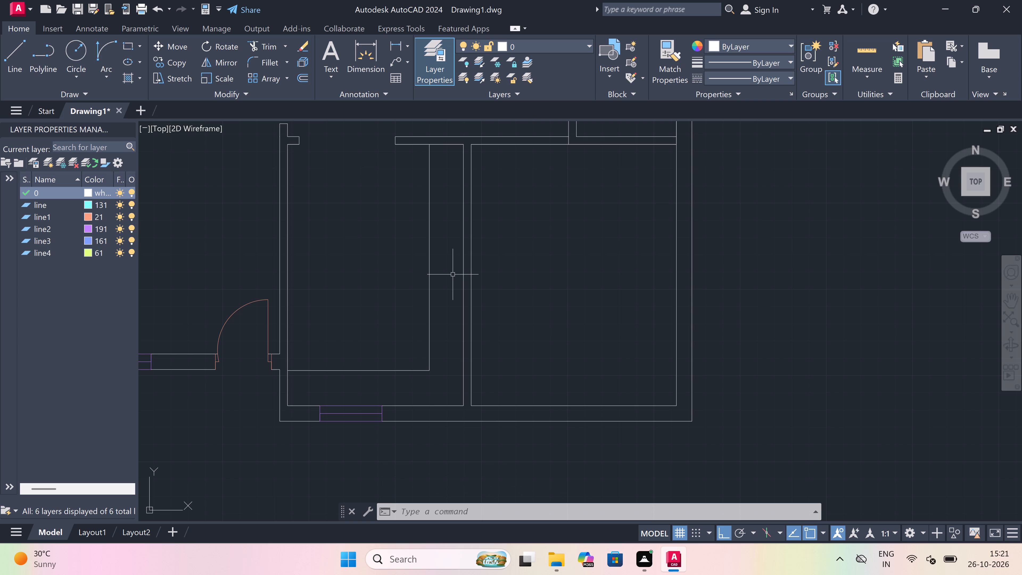
# On layer line1, draw a jamb line across the horizontal partition just past the dividing wall, with a 2" stub from its midpoint into the doorway.
pyautogui.scroll(-2, 452, 274)
pyautogui.scroll(2, 509, 229)
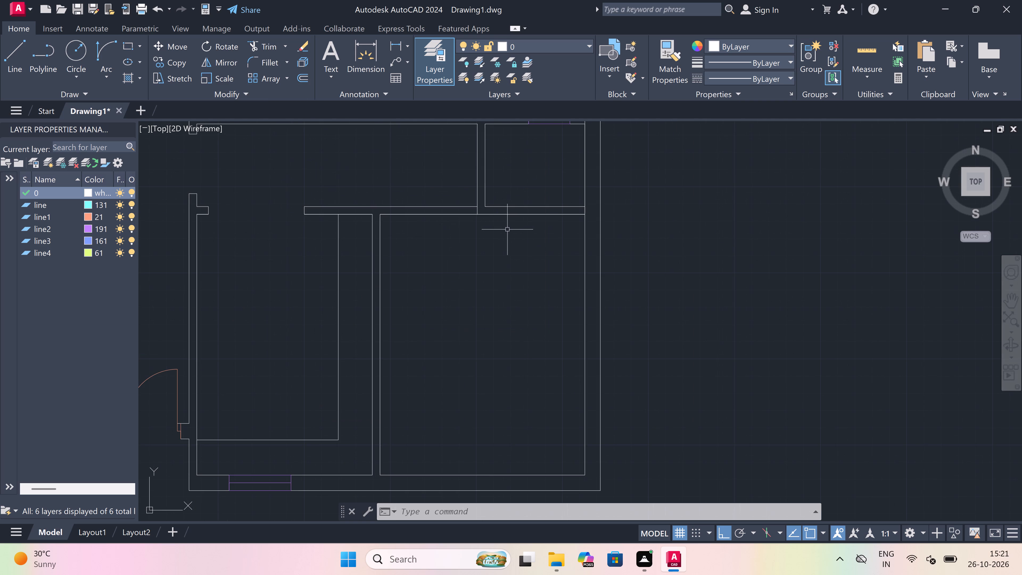
pyautogui.scroll(-3, 425, 270)
pyautogui.scroll(2, 426, 235)
pyautogui.scroll(2, 413, 269)
pyautogui.scroll(-1, 414, 269)
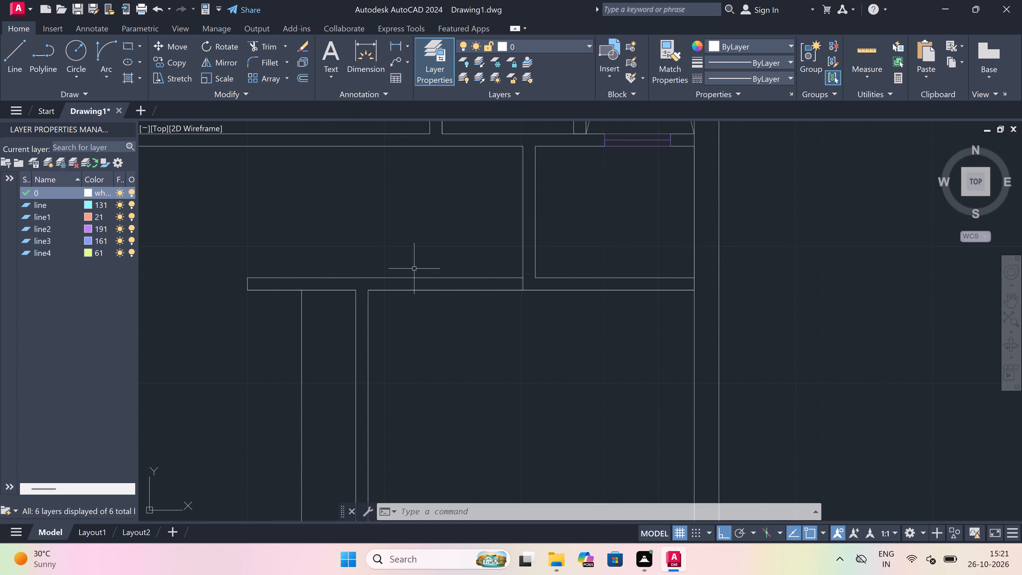
pyautogui.scroll(-1, 414, 269)
pyautogui.scroll(2, 415, 269)
pyautogui.click(546, 47)
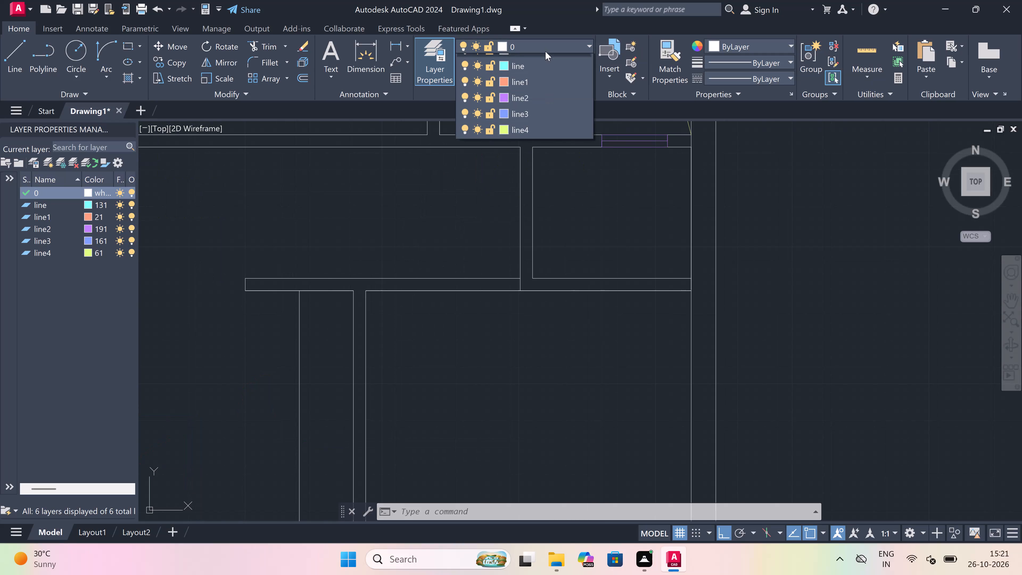
pyautogui.click(547, 100)
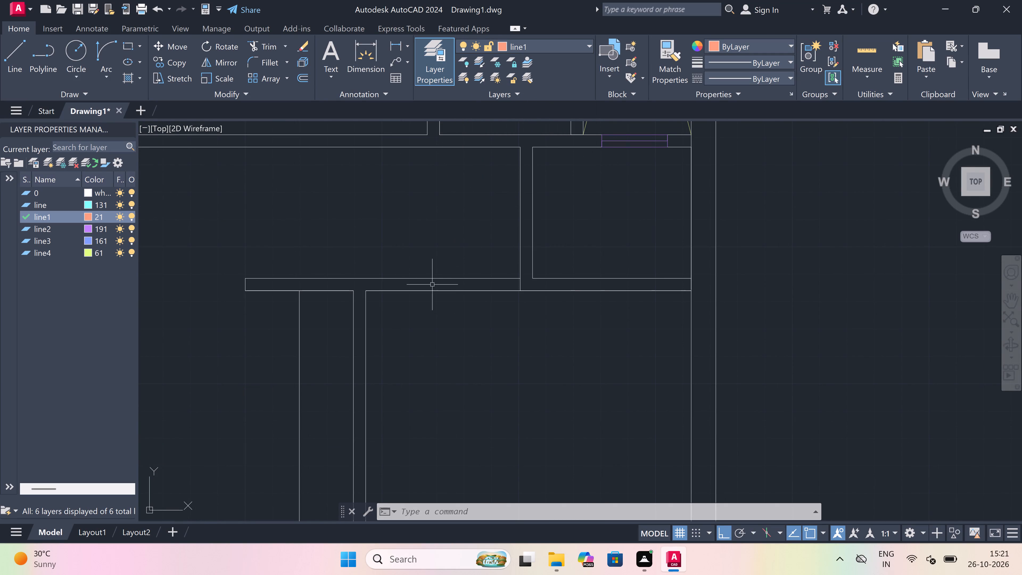
pyautogui.scroll(2, 361, 287)
pyautogui.write('l')
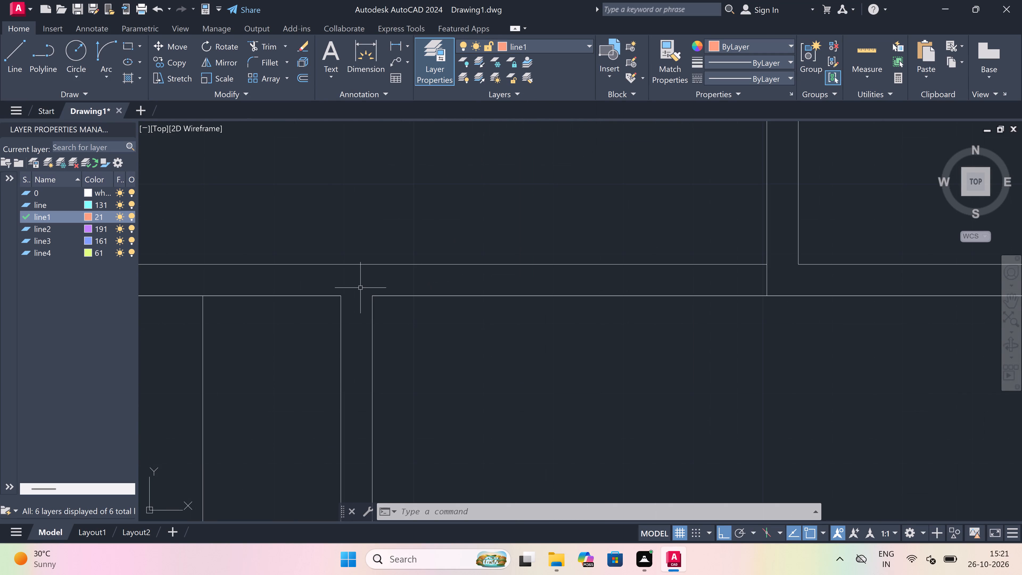
pyautogui.press('space')
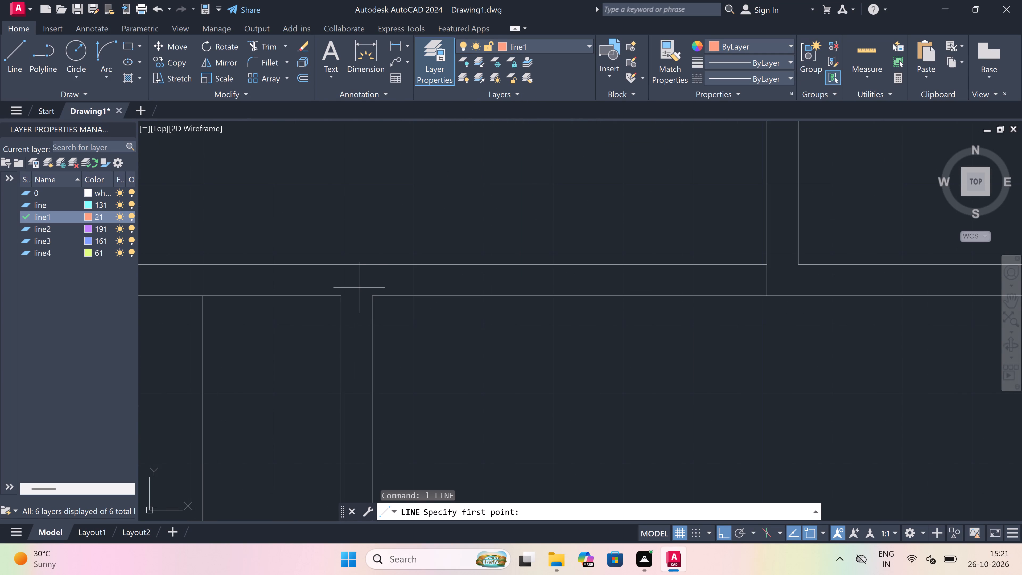
pyautogui.moveTo(402, 296); pyautogui.dragTo(402, 291)
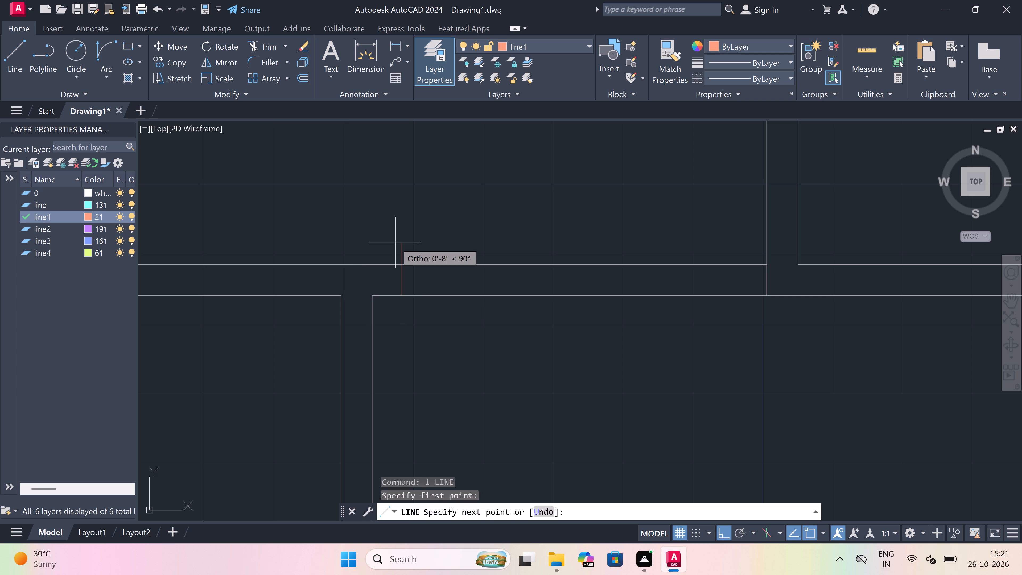
pyautogui.click(406, 270)
pyautogui.click(405, 274)
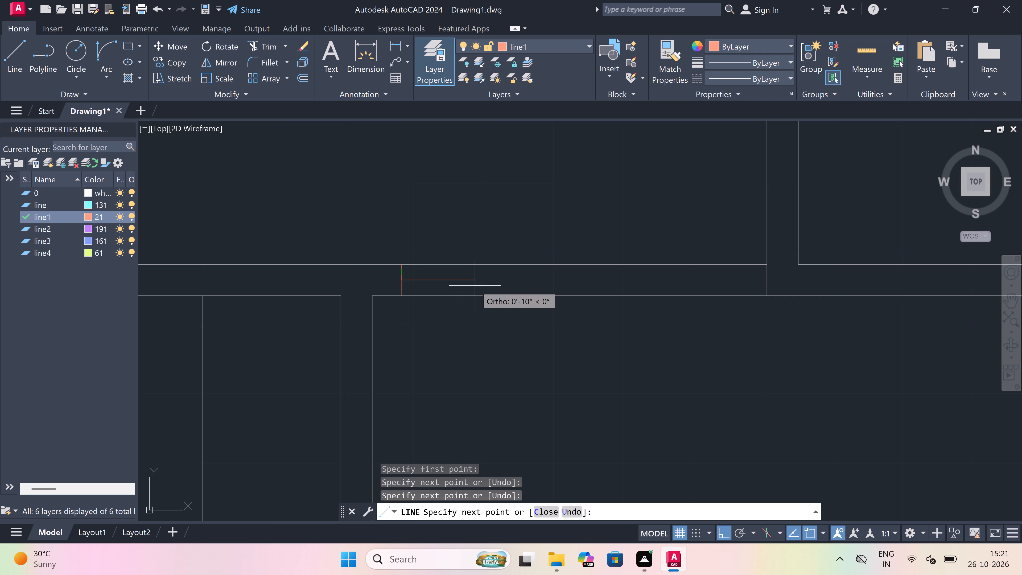
pyautogui.press('2')
pyautogui.write('"')
pyautogui.press('space')
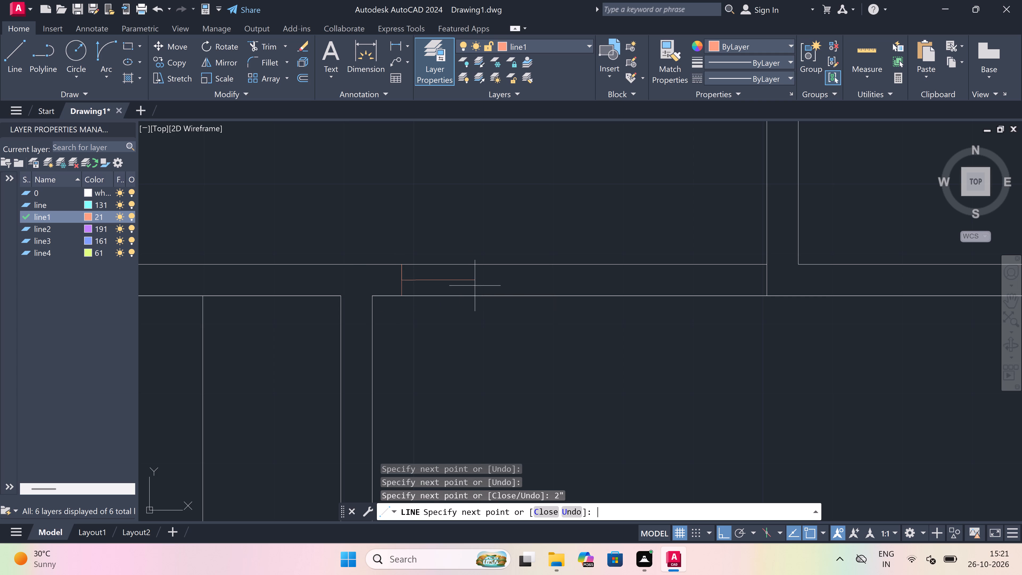
# Continue from the stub's end with a 3' door leaf line perpendicular to the partition, running down into the larger room.
pyautogui.scroll(-2, 410, 239)
pyautogui.scroll(3, 422, 300)
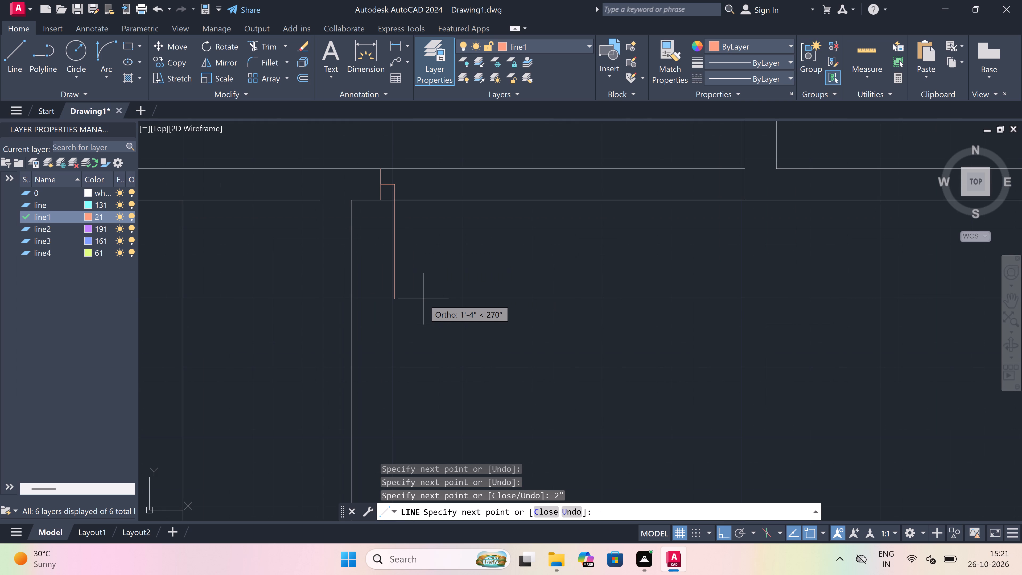
pyautogui.press('3')
pyautogui.write("'")
pyautogui.press('space')
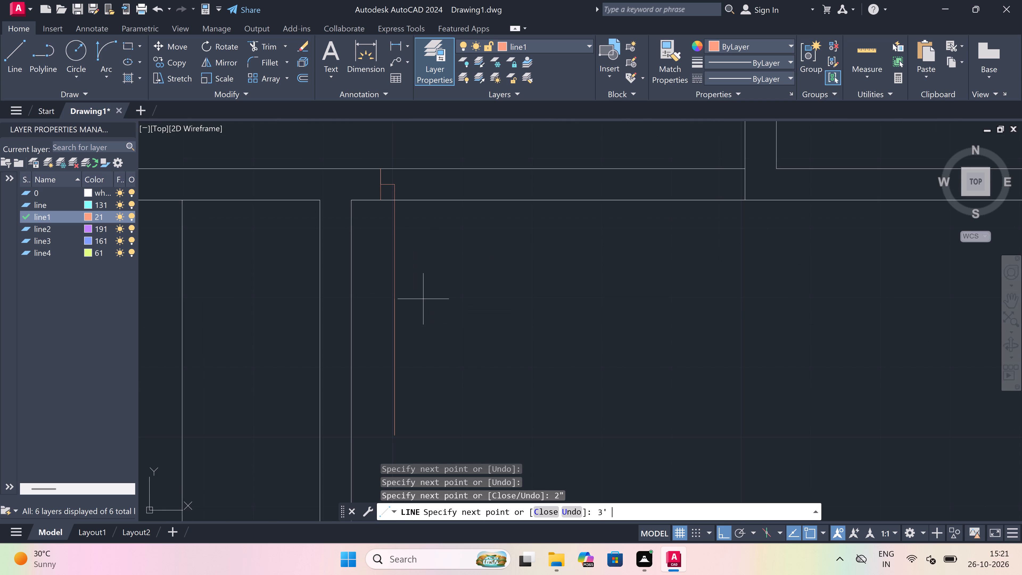
pyautogui.press('Escape')
# Draw the opposite jamb line across the same partition, with a 2" stub from its midpoint pointing back toward the door leaf.
pyautogui.press('space')
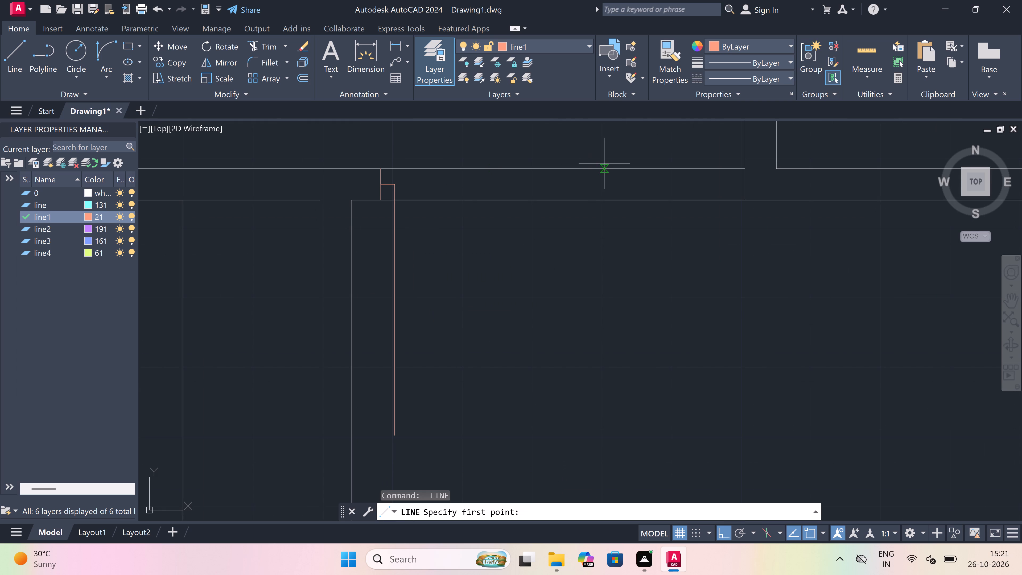
pyautogui.click(611, 172)
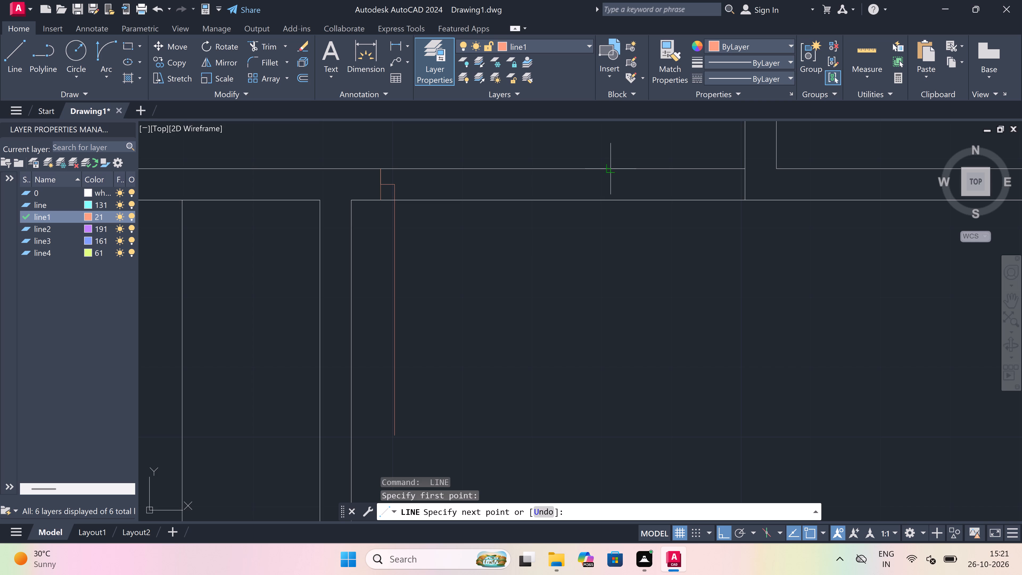
pyautogui.click(611, 199)
pyautogui.moveTo(607, 186); pyautogui.dragTo(604, 186)
pyautogui.press('2')
pyautogui.write('"')
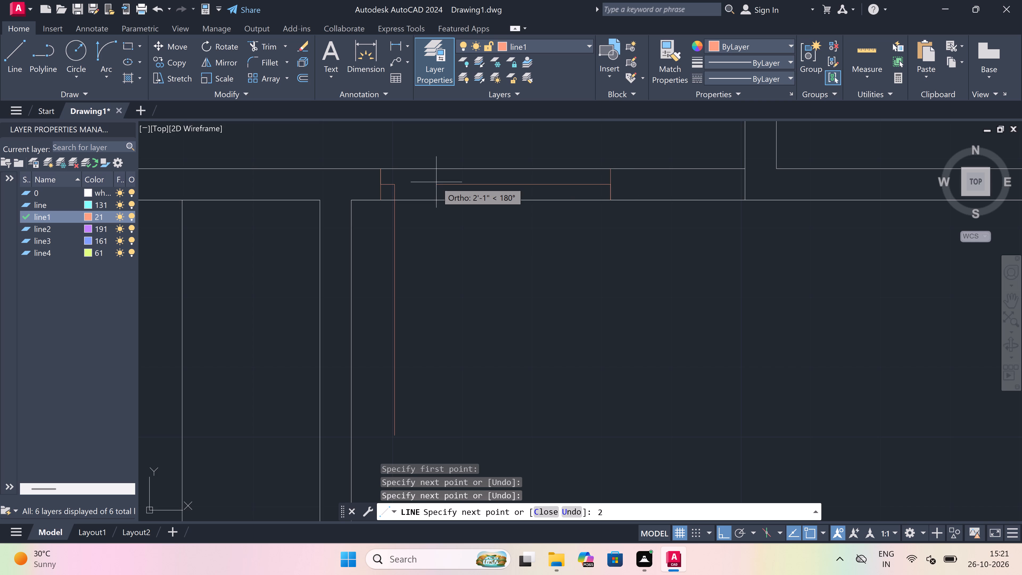
pyautogui.press('space')
pyautogui.press('Escape')
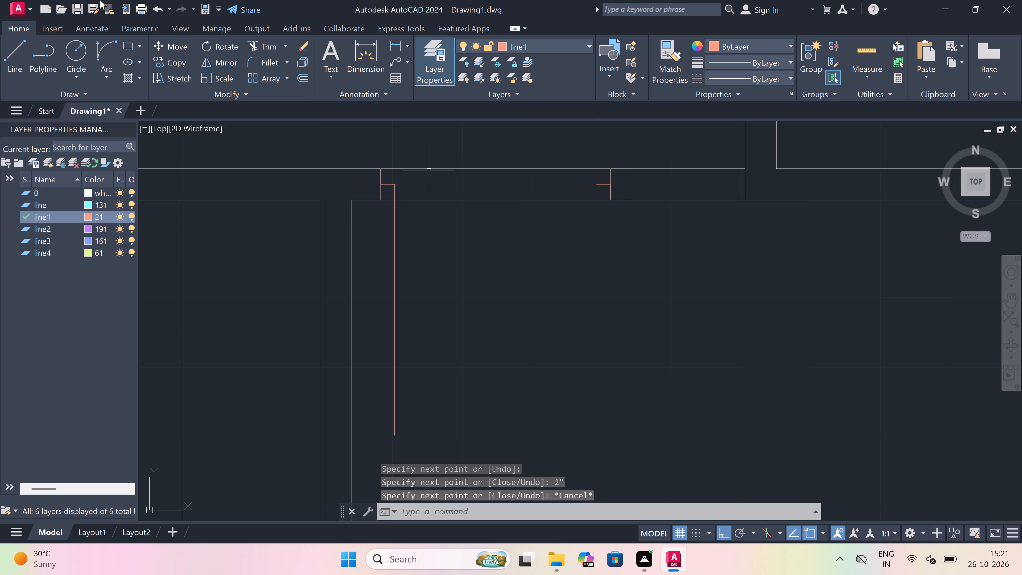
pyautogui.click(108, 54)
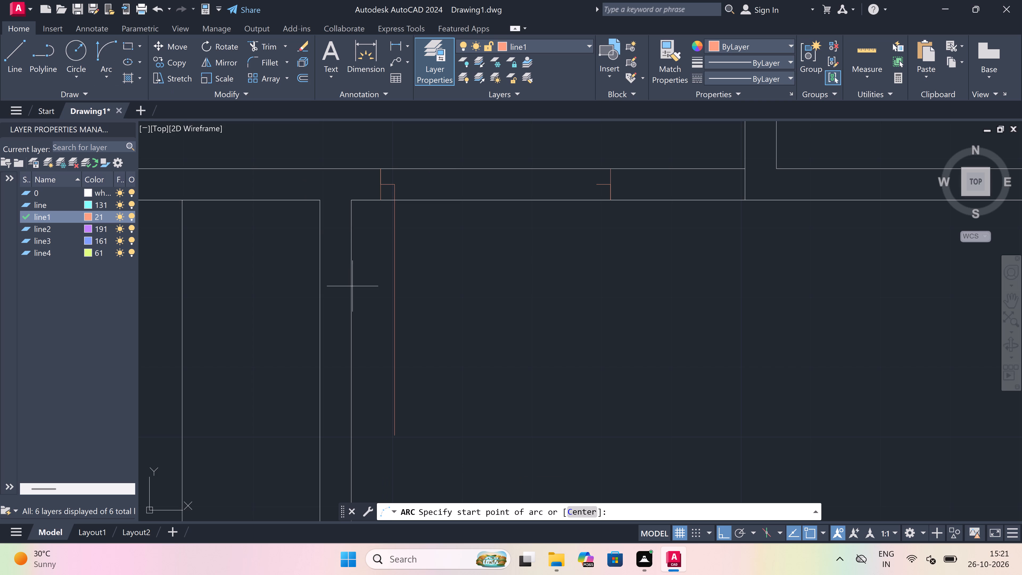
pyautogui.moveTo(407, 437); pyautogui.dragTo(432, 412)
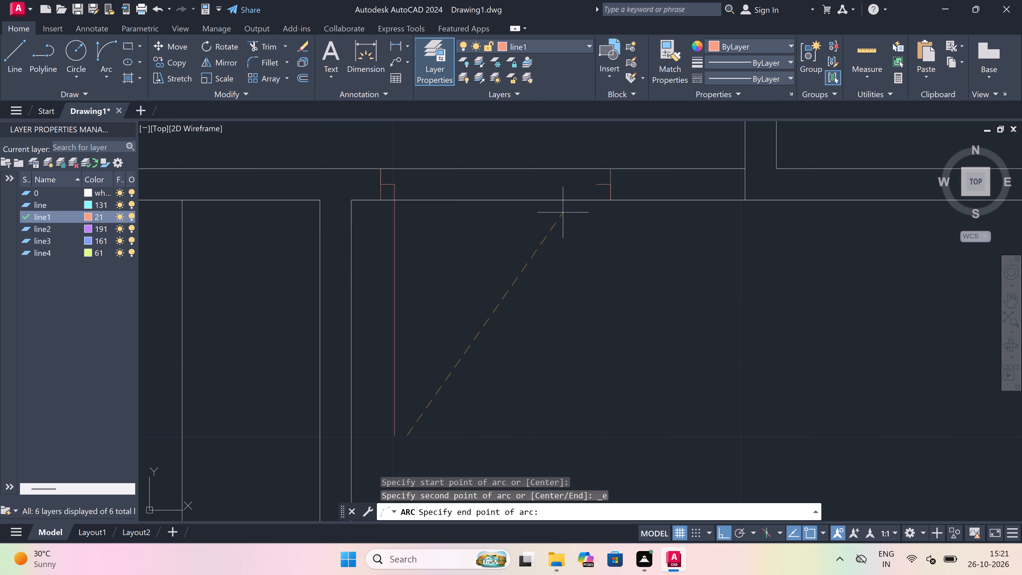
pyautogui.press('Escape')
# Draw the door swing as a three-point arc from the leaf's free end through the opposite stub's end, finishing above the partition.
pyautogui.press('space')
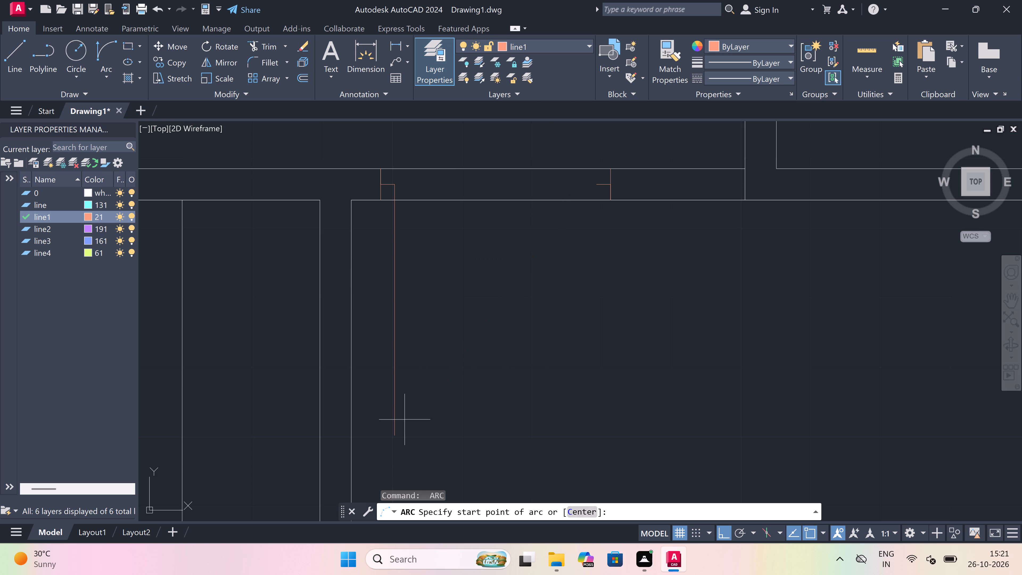
pyautogui.moveTo(394, 434); pyautogui.dragTo(426, 402)
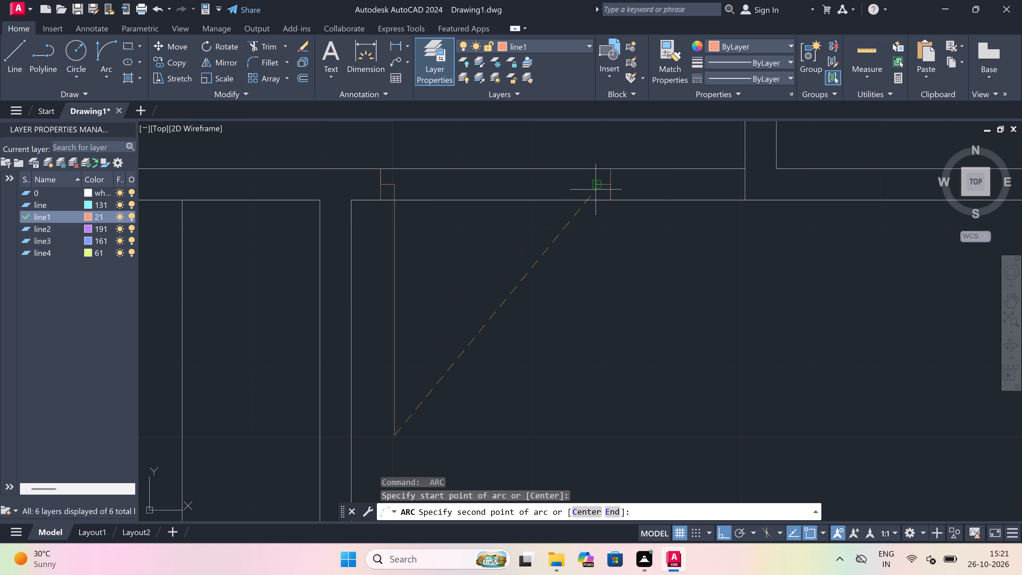
pyautogui.moveTo(596, 186); pyautogui.dragTo(600, 190)
pyautogui.scroll(-1, 383, 208)
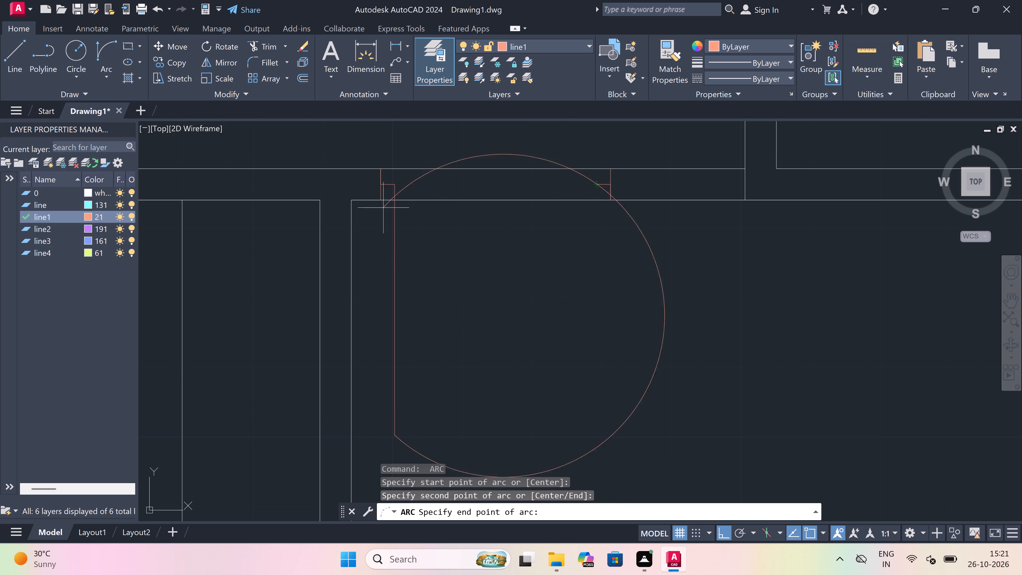
pyautogui.scroll(-2, 383, 208)
pyautogui.scroll(3, 416, 176)
pyautogui.scroll(-1, 392, 165)
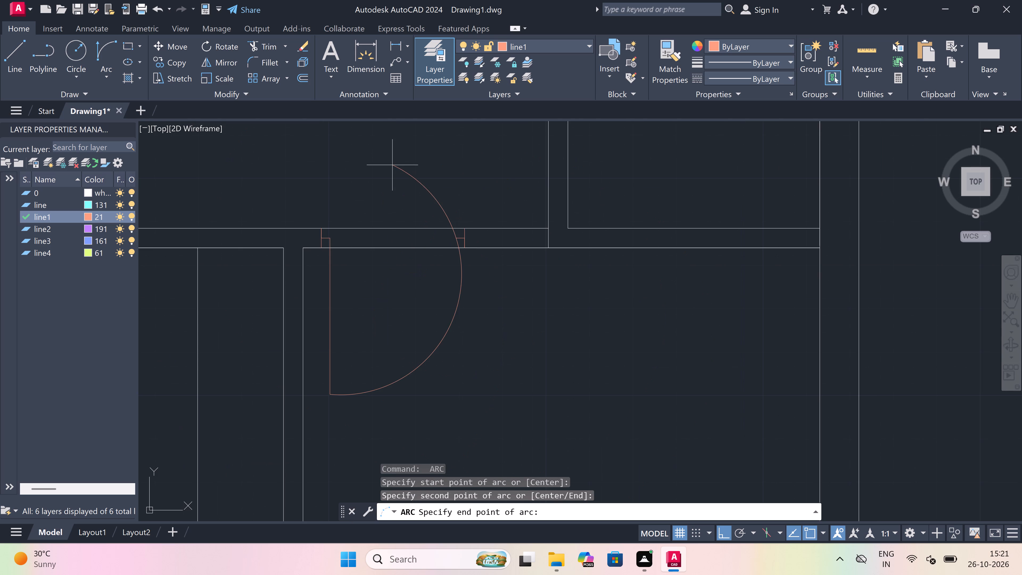
pyautogui.click(406, 157)
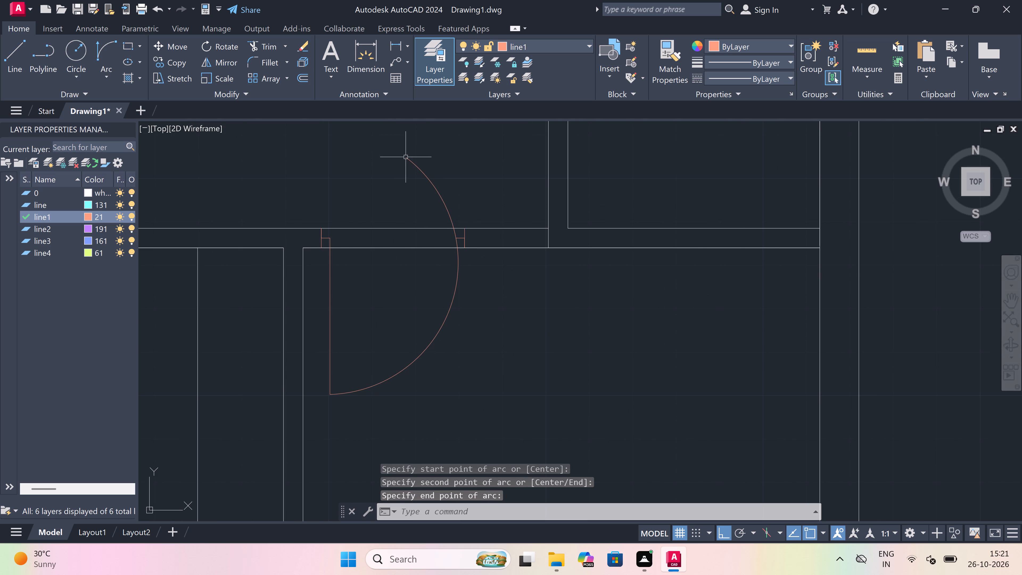
# Trim the swing arc's excess beyond the opposite stub and the partition face lines crossing the new doorway.
pyautogui.write('tr')
pyautogui.press('space')
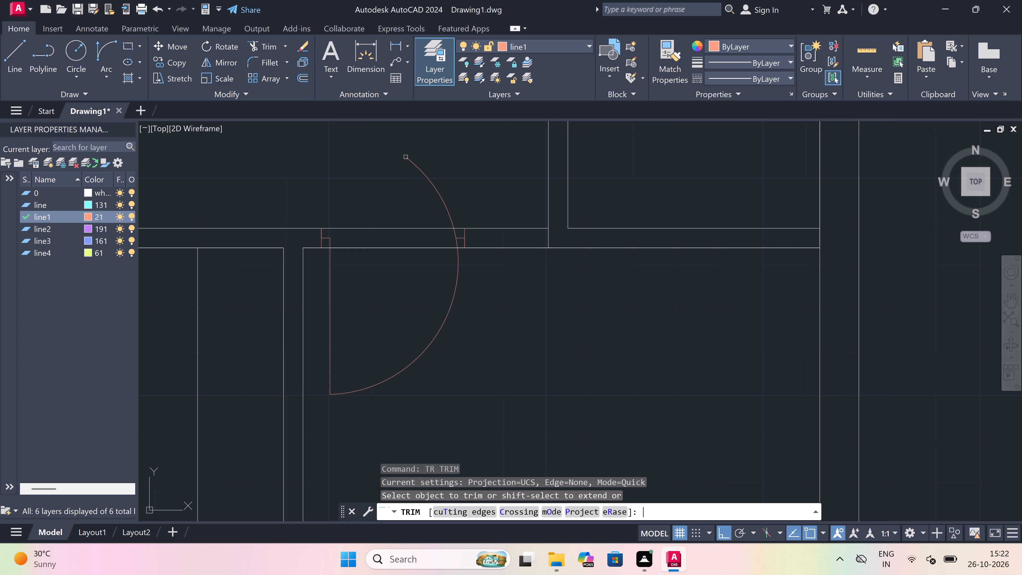
pyautogui.click(417, 160)
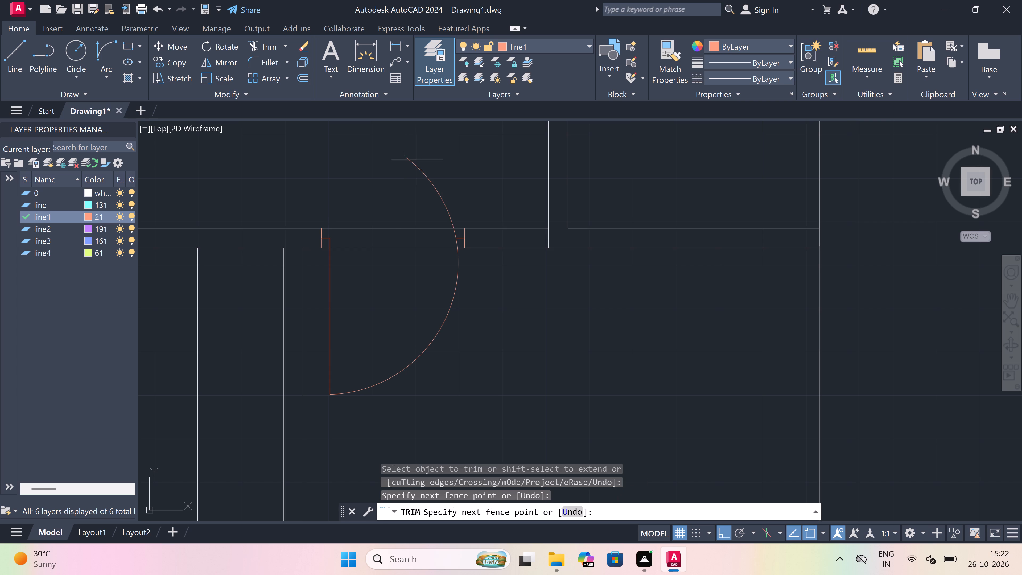
pyautogui.moveTo(379, 284); pyautogui.dragTo(380, 282)
pyautogui.scroll(3, 448, 226)
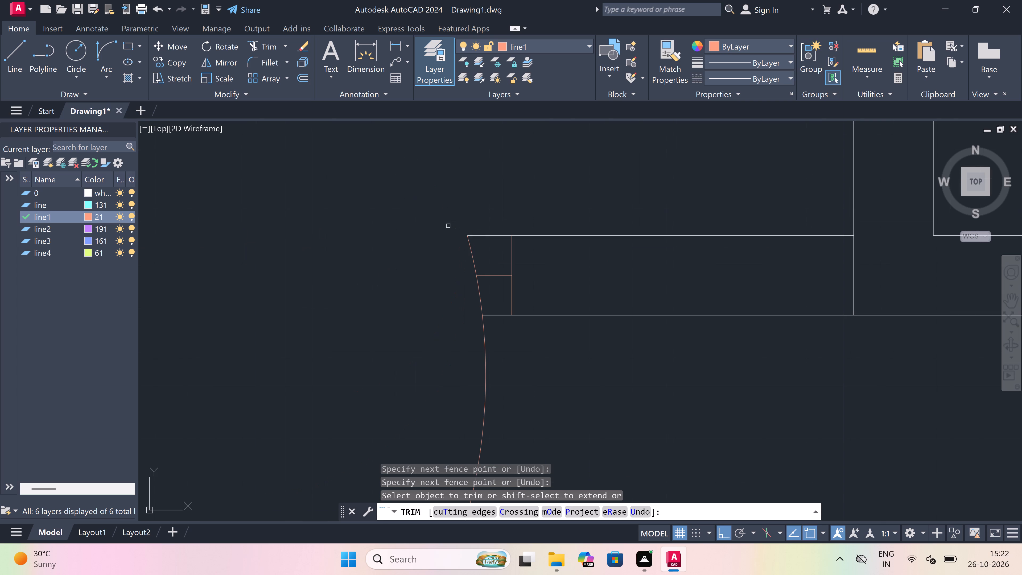
pyautogui.scroll(1, 471, 245)
pyautogui.click(471, 244)
pyautogui.moveTo(450, 277); pyautogui.dragTo(461, 269)
pyautogui.moveTo(509, 233); pyautogui.dragTo(509, 229)
pyautogui.moveTo(510, 195); pyautogui.dragTo(510, 199)
pyautogui.scroll(-7, 463, 255)
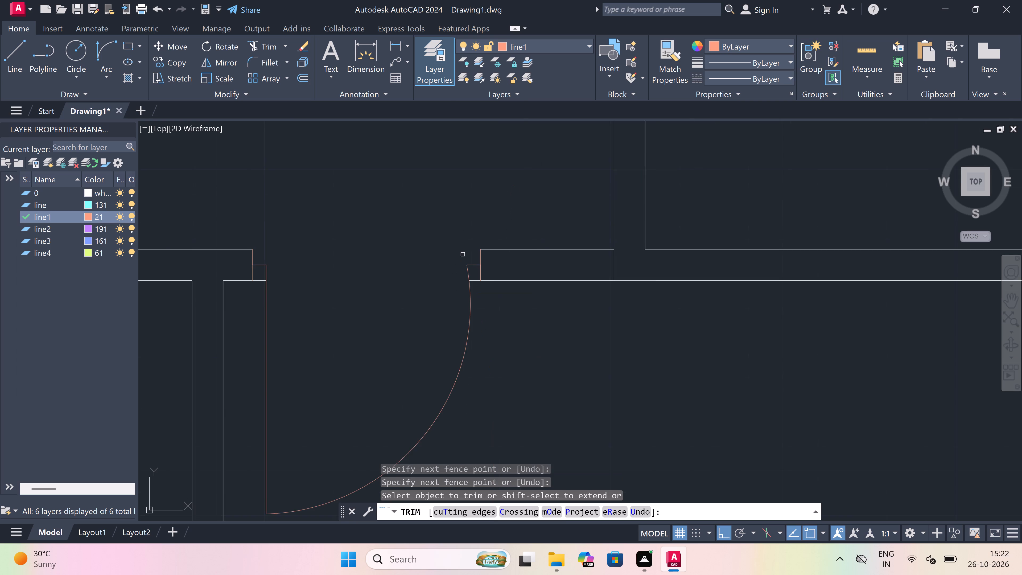
pyautogui.press('Escape')
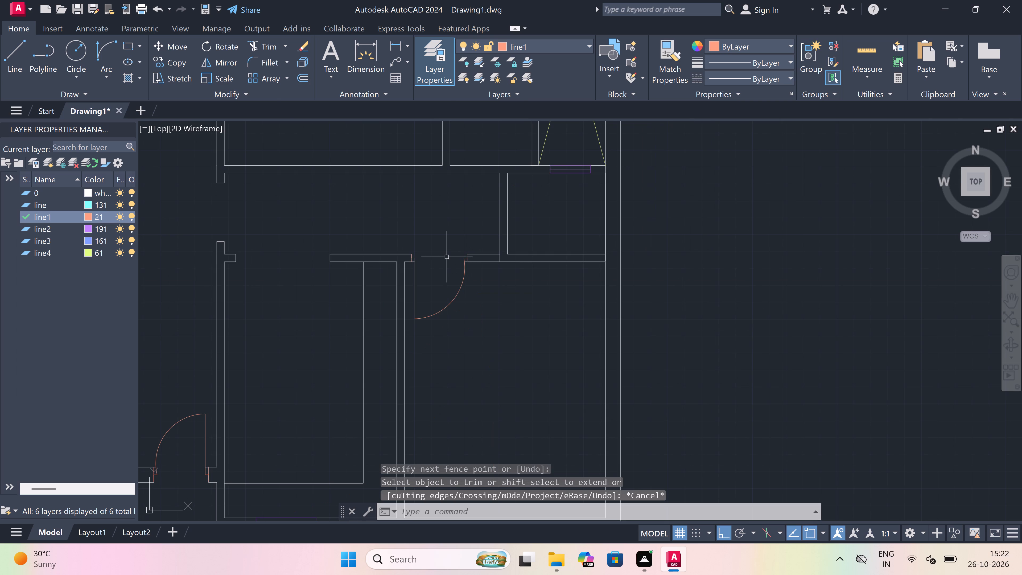
# Draw a door jamb line across the partition below the small room beside the crossed shaft, with a 2" midpoint stub and 2' leaf running up into the room.
pyautogui.write('l')
pyautogui.press('space')
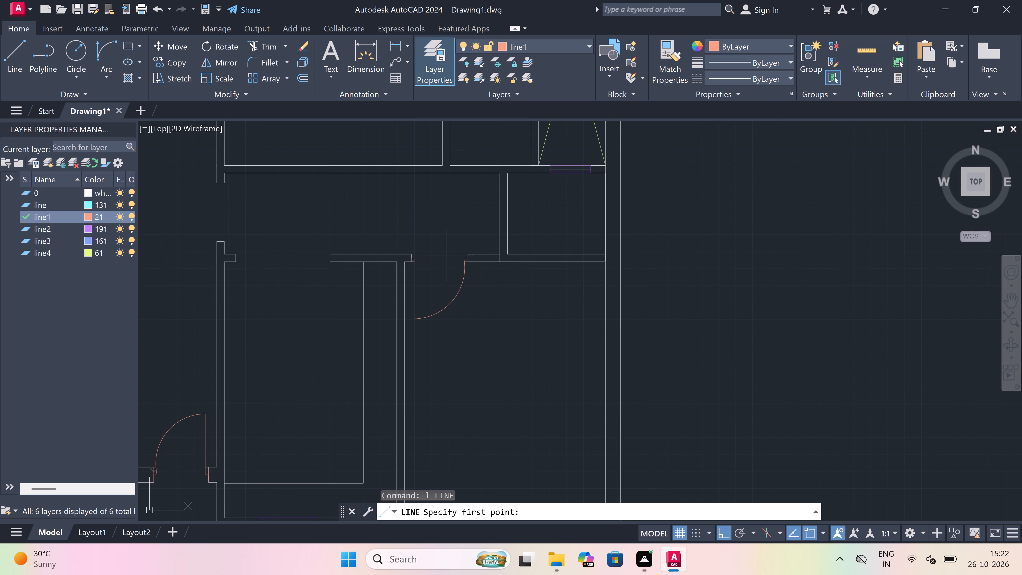
pyautogui.scroll(-3, 446, 255)
pyautogui.scroll(3, 445, 213)
pyautogui.scroll(3, 461, 274)
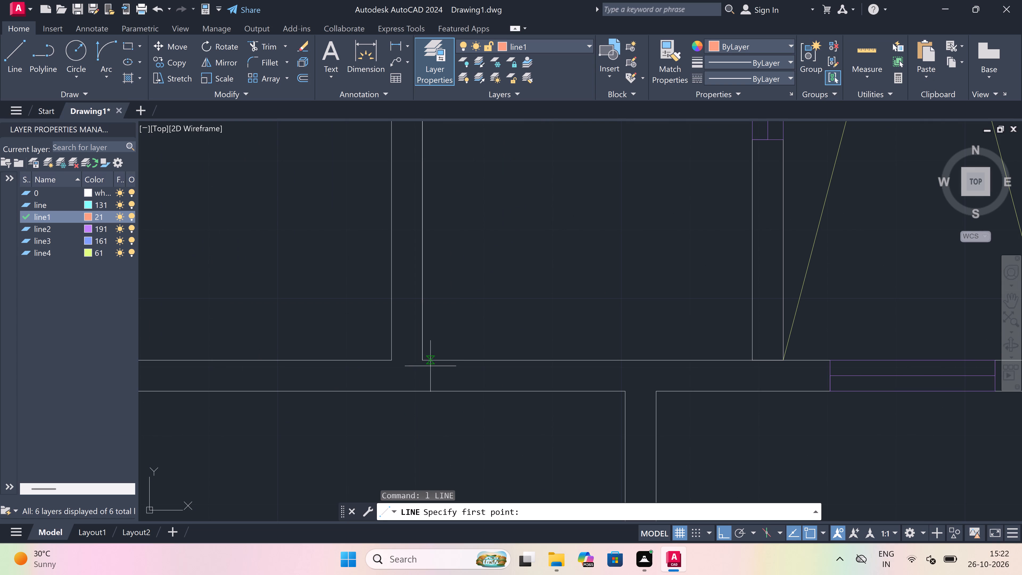
pyautogui.moveTo(435, 362); pyautogui.dragTo(435, 366)
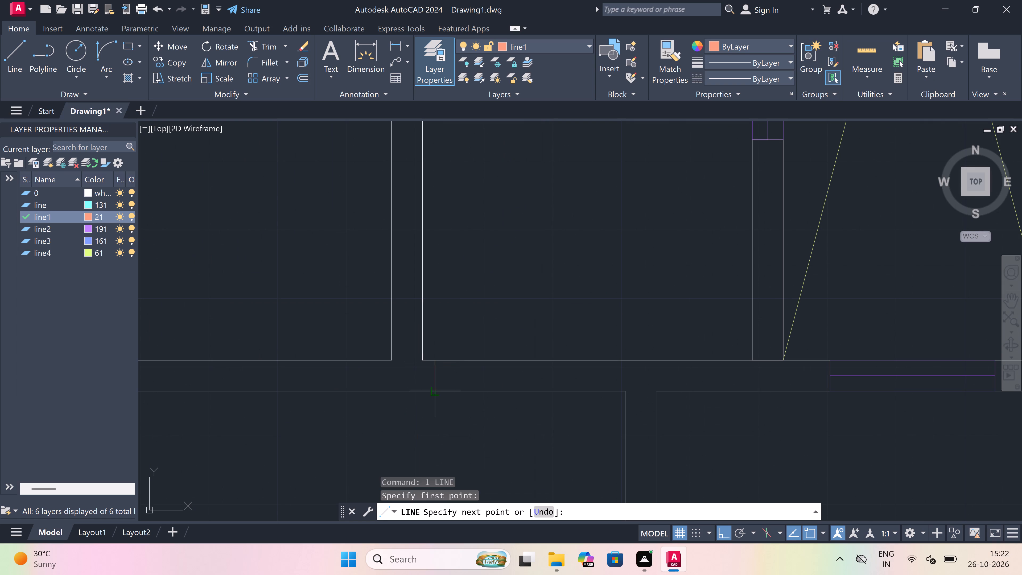
pyautogui.click(433, 388)
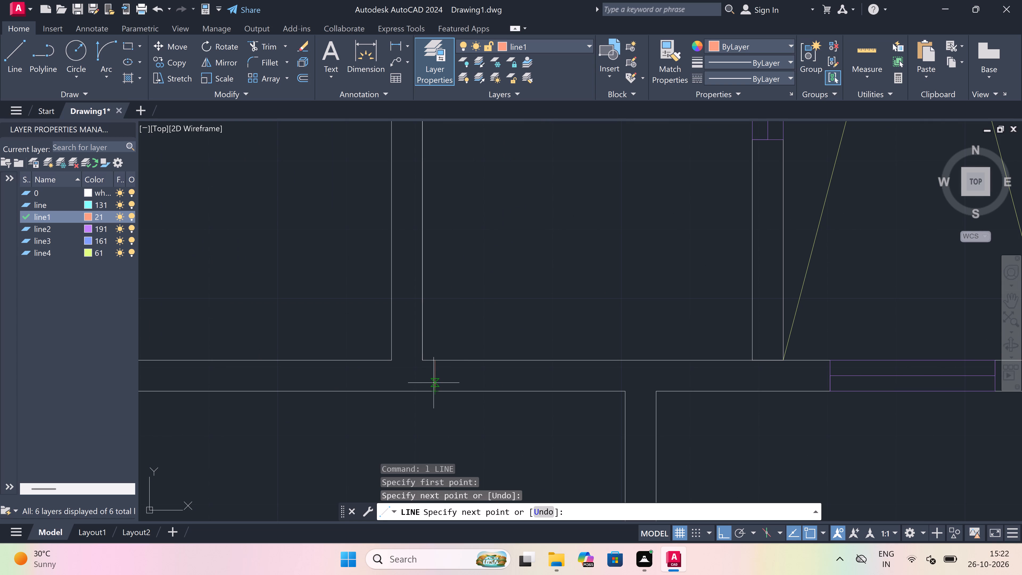
pyautogui.click(434, 377)
pyautogui.write('2"')
pyautogui.press('space')
pyautogui.write("2'")
pyautogui.press('space')
pyautogui.press('Escape')
# Draw the opposite jamb line across the same partition, with a 2" stub from its midpoint pointing back toward the door leaf.
pyautogui.press('space')
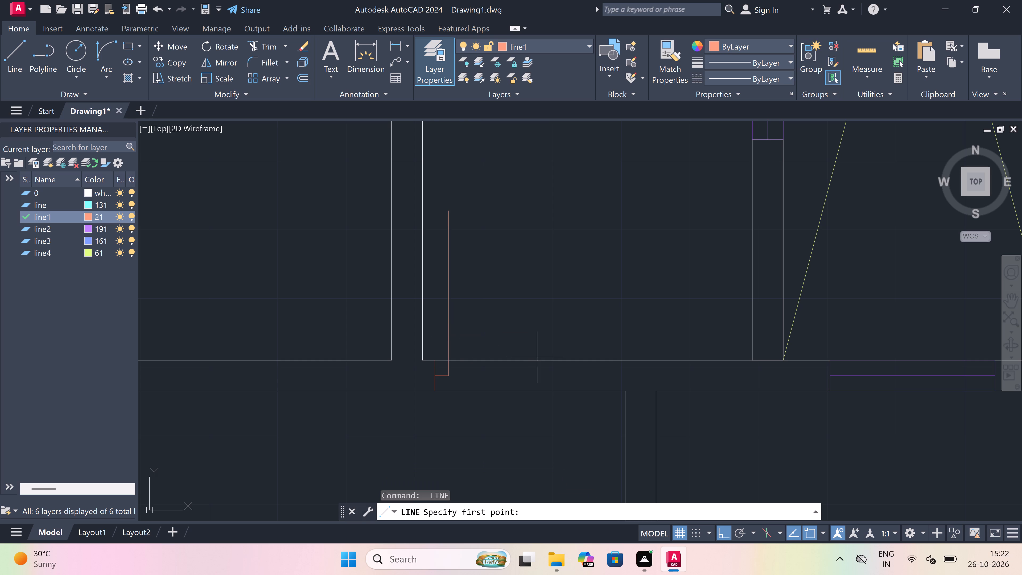
pyautogui.click(586, 357)
pyautogui.click(589, 395)
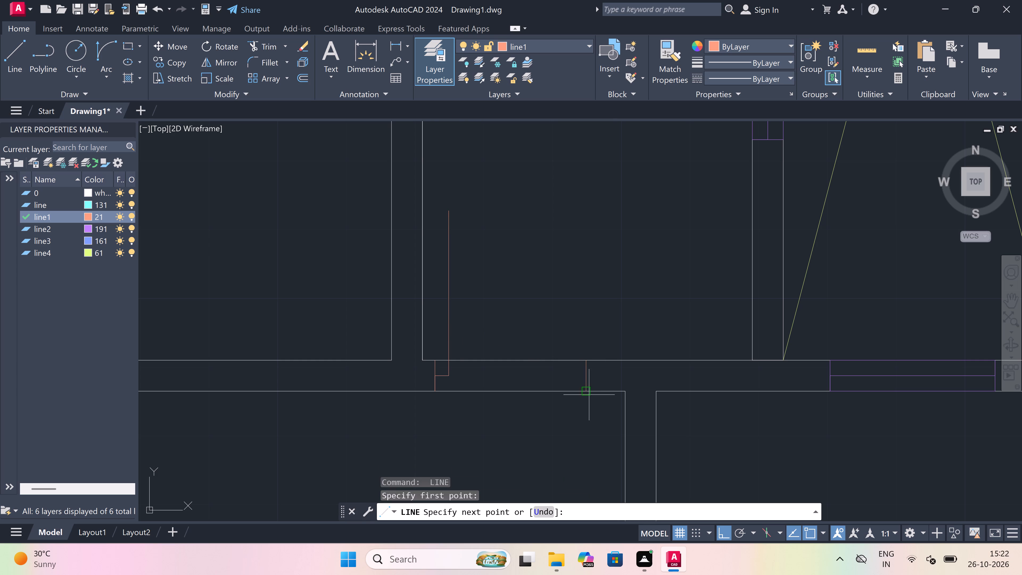
pyautogui.moveTo(587, 376); pyautogui.dragTo(576, 375)
pyautogui.write('2"')
pyautogui.press('space')
pyautogui.press('Escape')
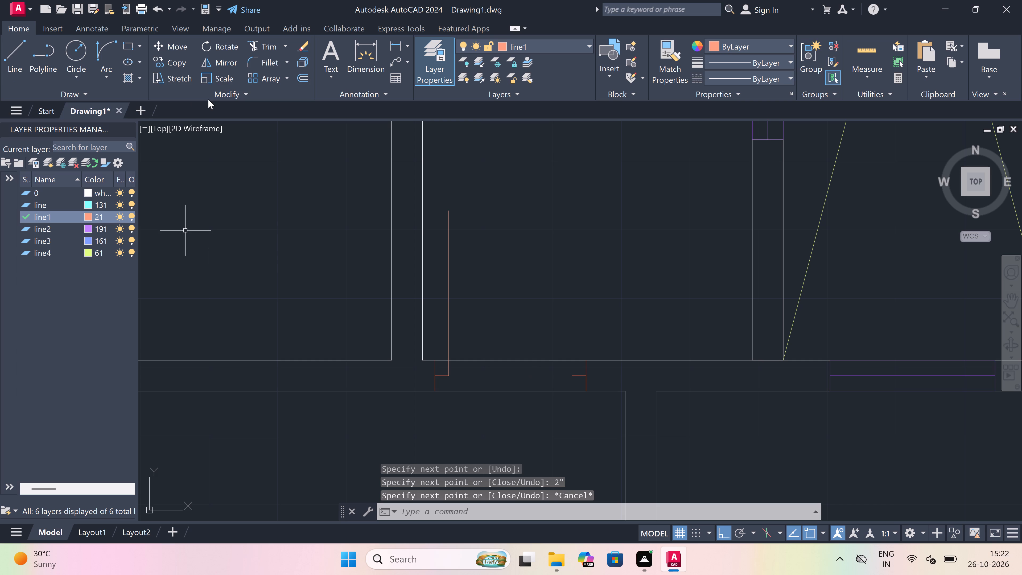
# Draw the door swing as a start-end-direction arc from the 2' leaf's free end to the opposite stub's end.
pyautogui.click(106, 52)
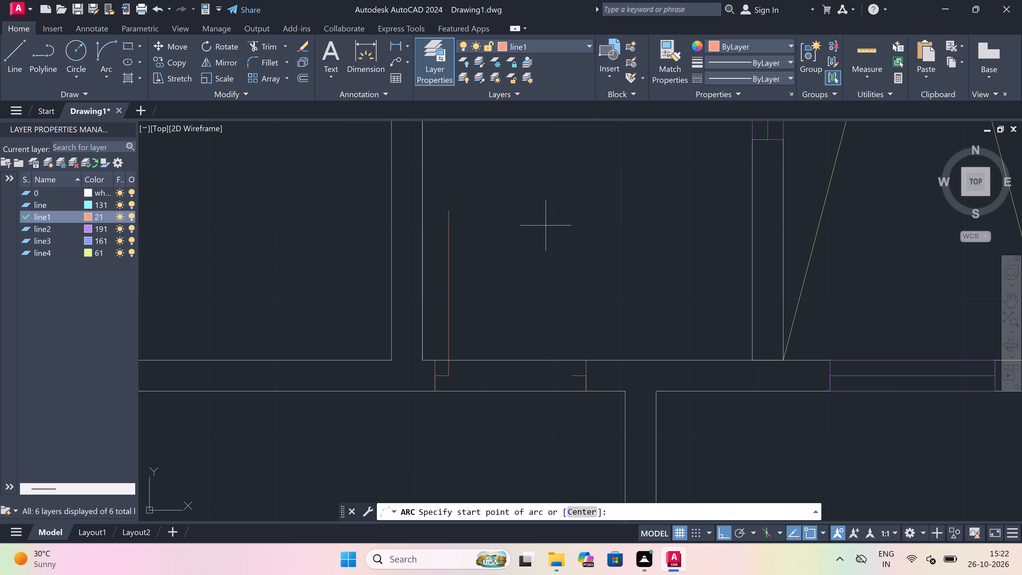
pyautogui.moveTo(452, 214); pyautogui.dragTo(459, 219)
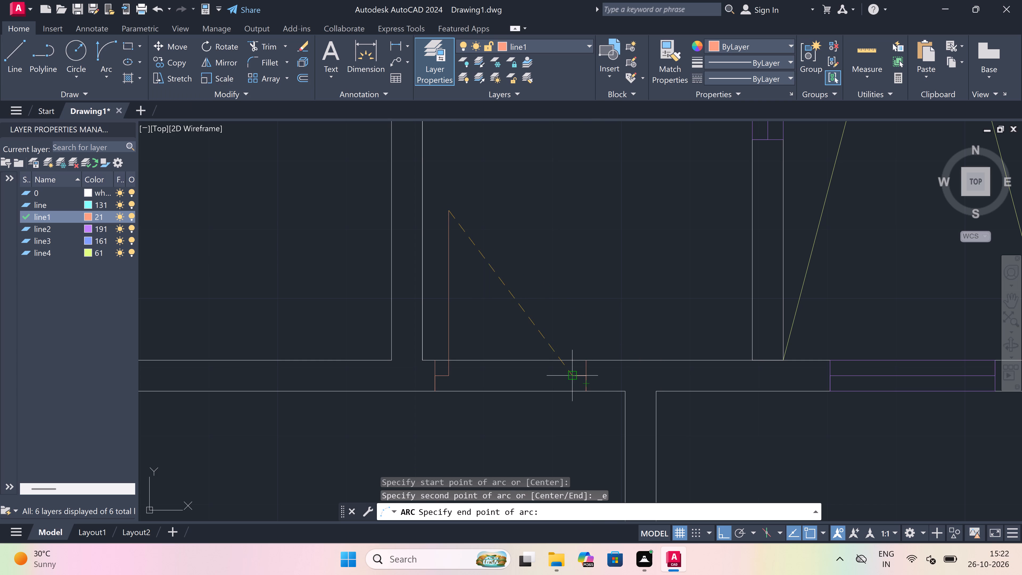
pyautogui.moveTo(572, 373); pyautogui.dragTo(573, 363)
pyautogui.click(585, 289)
# Trim both partition face lines crossing the new doorway between the leaf and the opposite jamb.
pyautogui.press('t')
pyautogui.press('r')
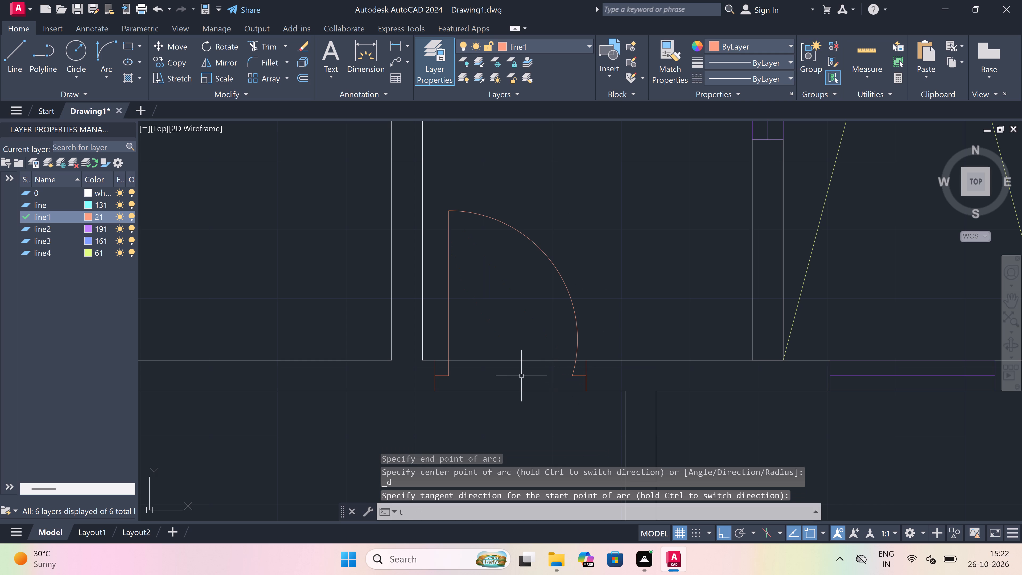
pyautogui.press('space')
pyautogui.moveTo(507, 345); pyautogui.dragTo(507, 353)
pyautogui.click(509, 429)
pyautogui.press('Escape')
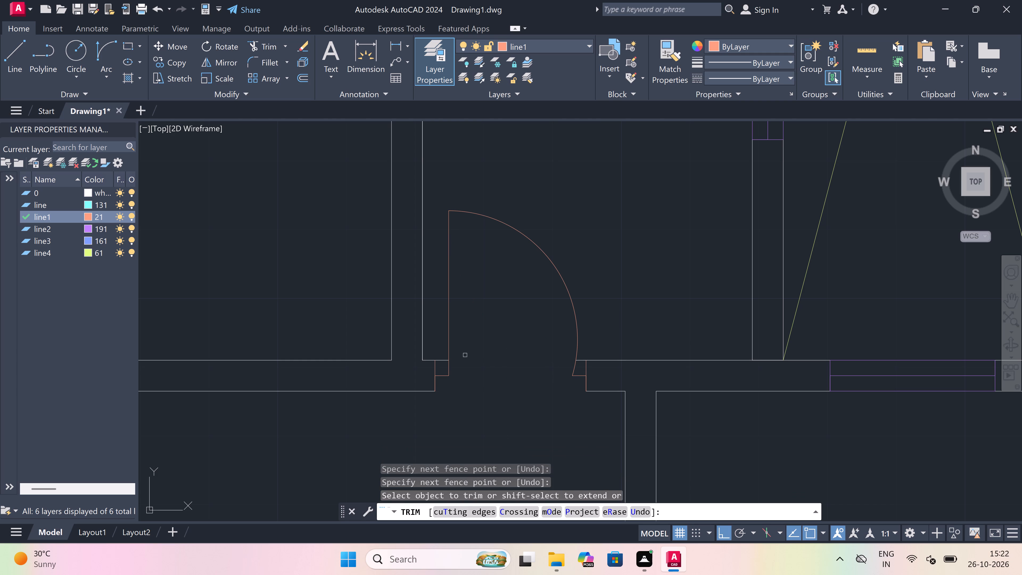
# Draw a jamb line near the top of the side partition of the room below the crossed shaft, with a 2" midpoint stub and 2' leaf into the room.
pyautogui.scroll(-5, 448, 343)
pyautogui.press('l')
pyautogui.press('space')
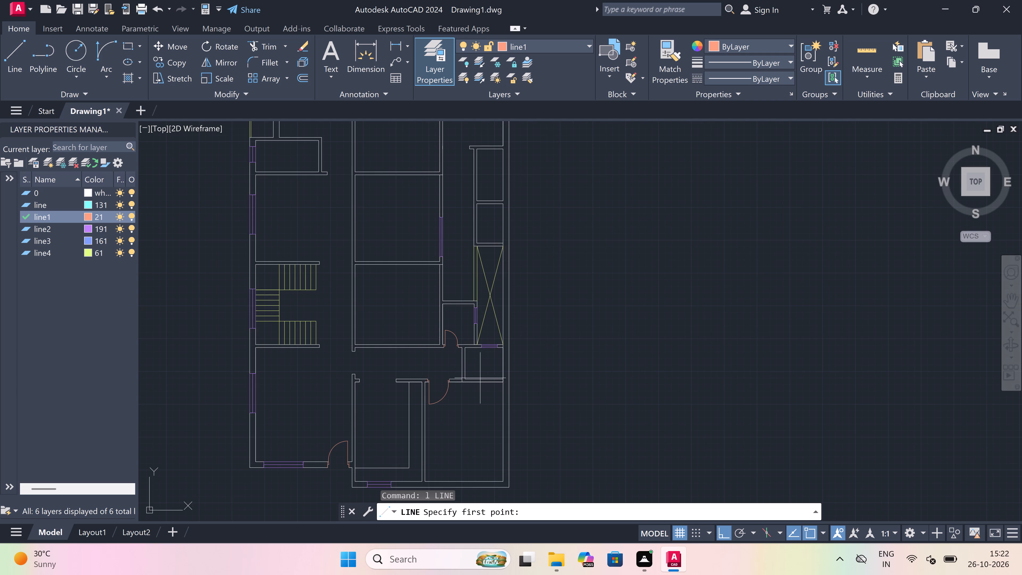
pyautogui.scroll(5, 477, 358)
pyautogui.scroll(2, 362, 286)
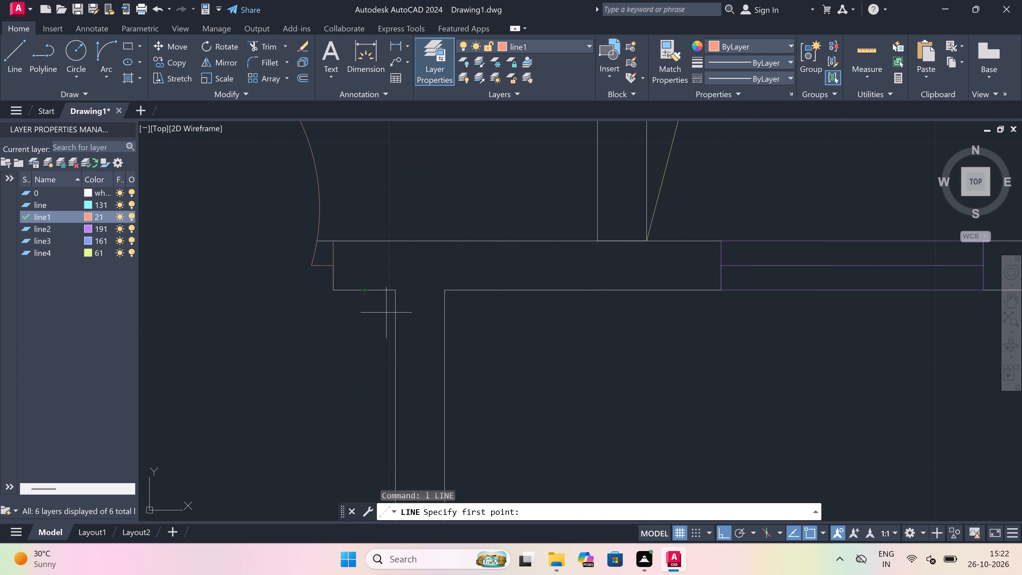
pyautogui.moveTo(395, 310); pyautogui.dragTo(406, 310)
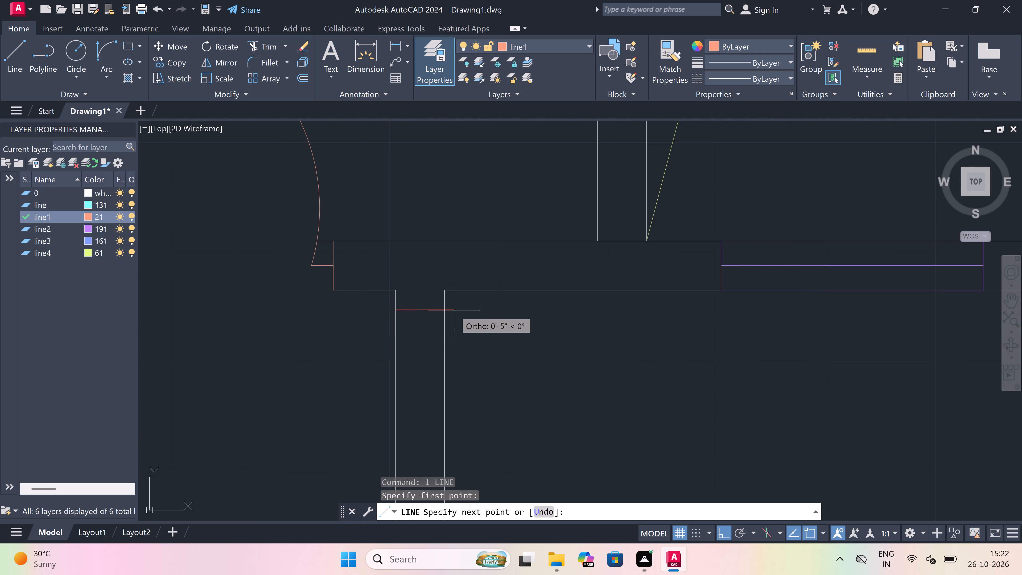
pyautogui.moveTo(444, 312); pyautogui.dragTo(437, 315)
pyautogui.moveTo(415, 311); pyautogui.dragTo(417, 316)
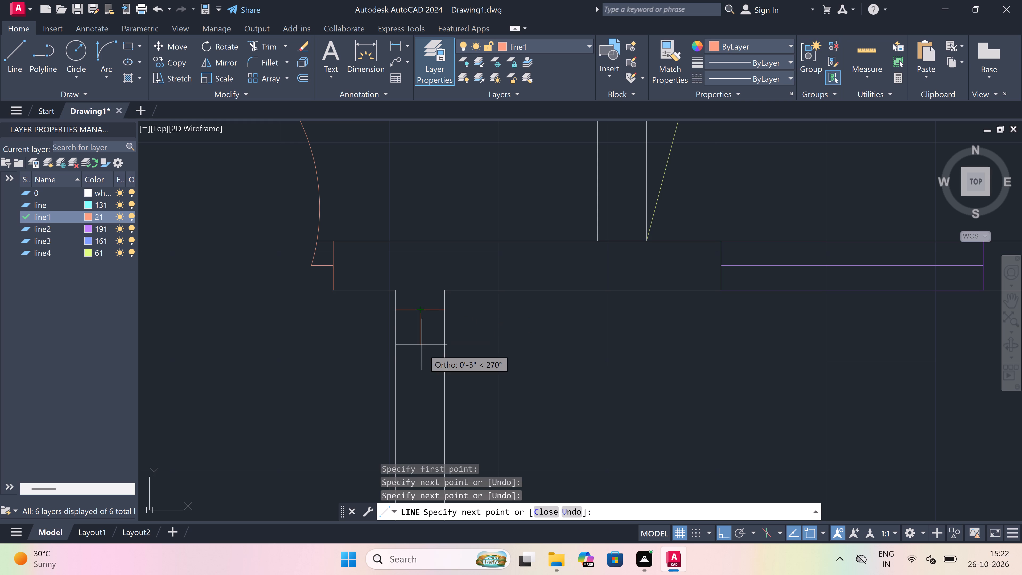
pyautogui.write('2"')
pyautogui.press('space')
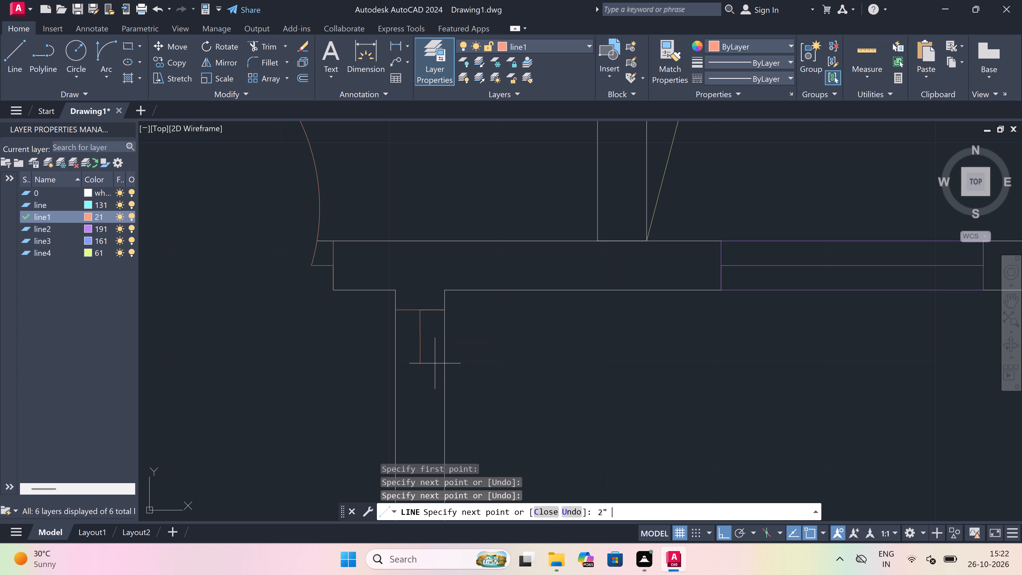
pyautogui.write("2'")
pyautogui.press('space')
pyautogui.press('Escape')
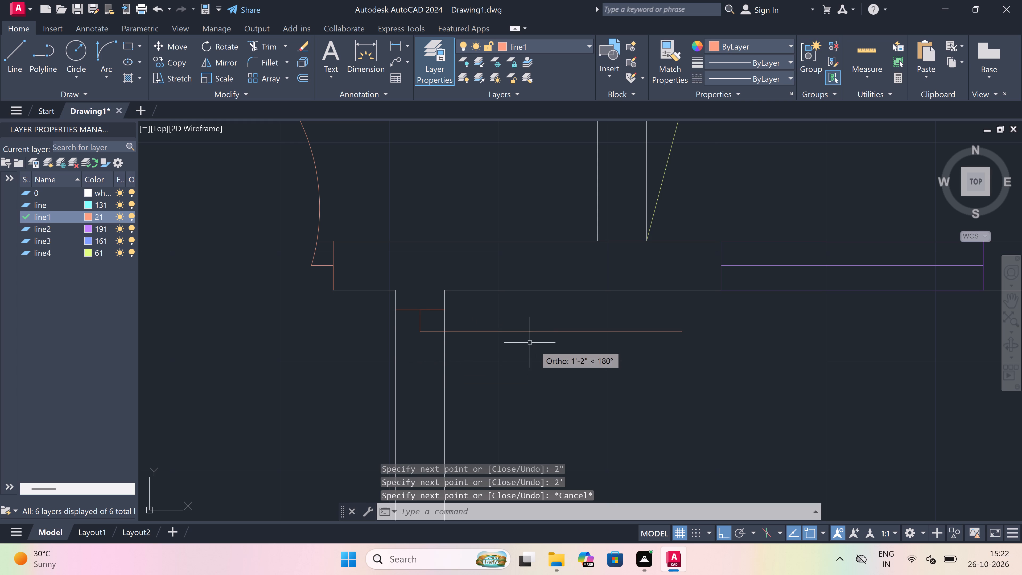
# Draw the opposite jamb line lower across the same side partition, with a 2" stub from its midpoint pointing up toward the leaf.
pyautogui.press('space')
pyautogui.scroll(-3, 439, 280)
pyautogui.scroll(2, 446, 325)
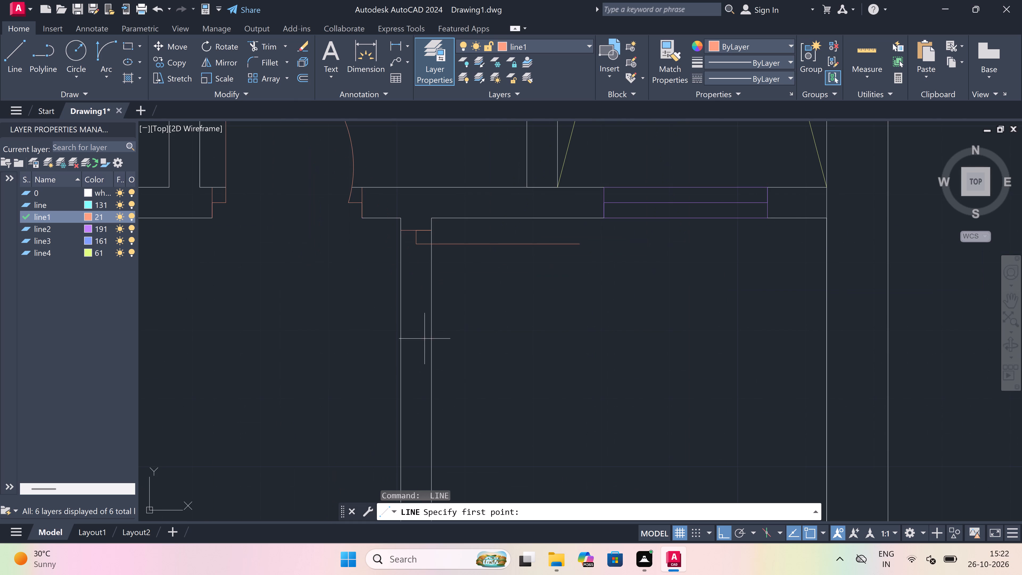
pyautogui.moveTo(429, 367); pyautogui.dragTo(425, 366)
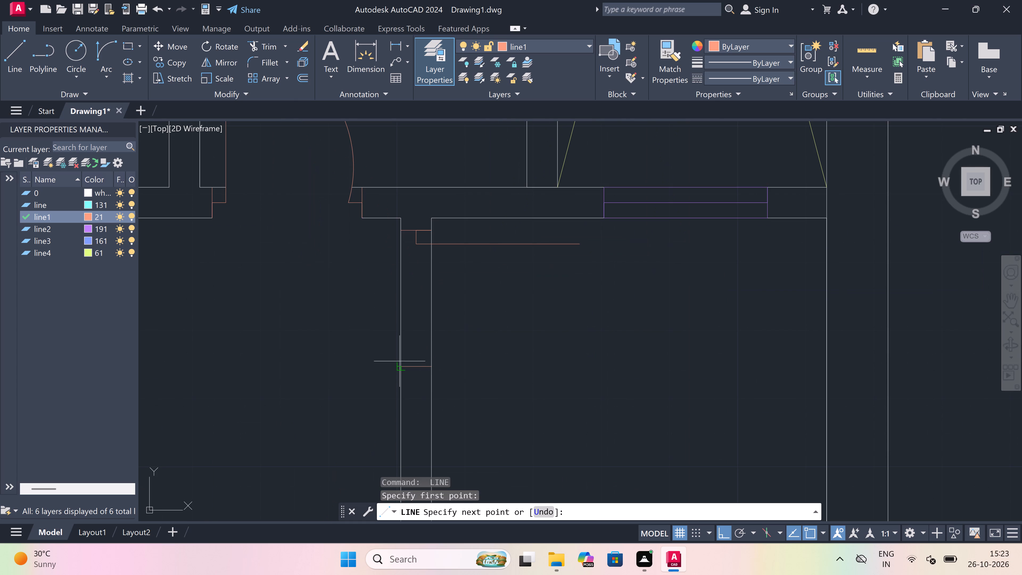
pyautogui.click(401, 363)
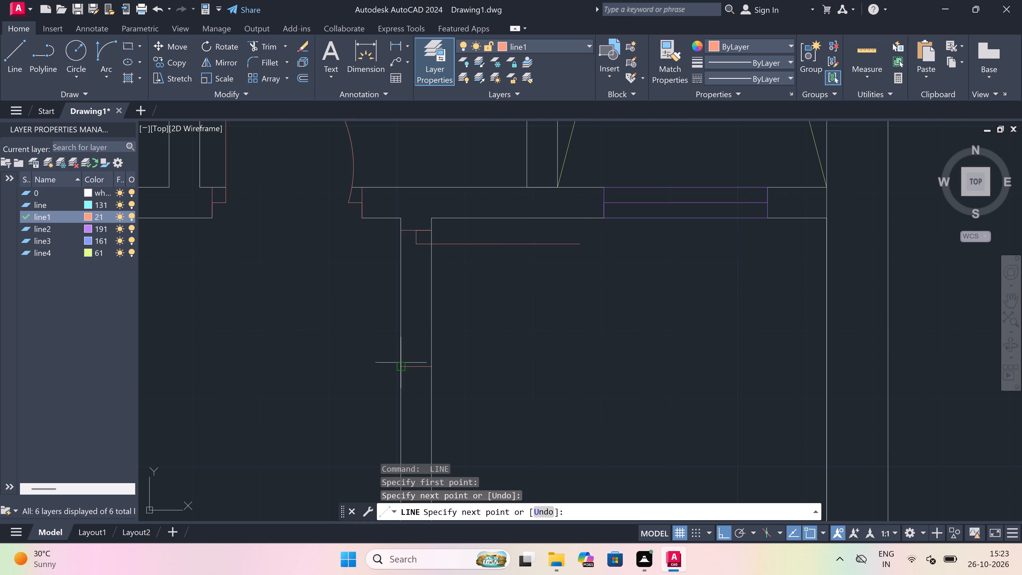
pyautogui.moveTo(420, 365); pyautogui.dragTo(420, 353)
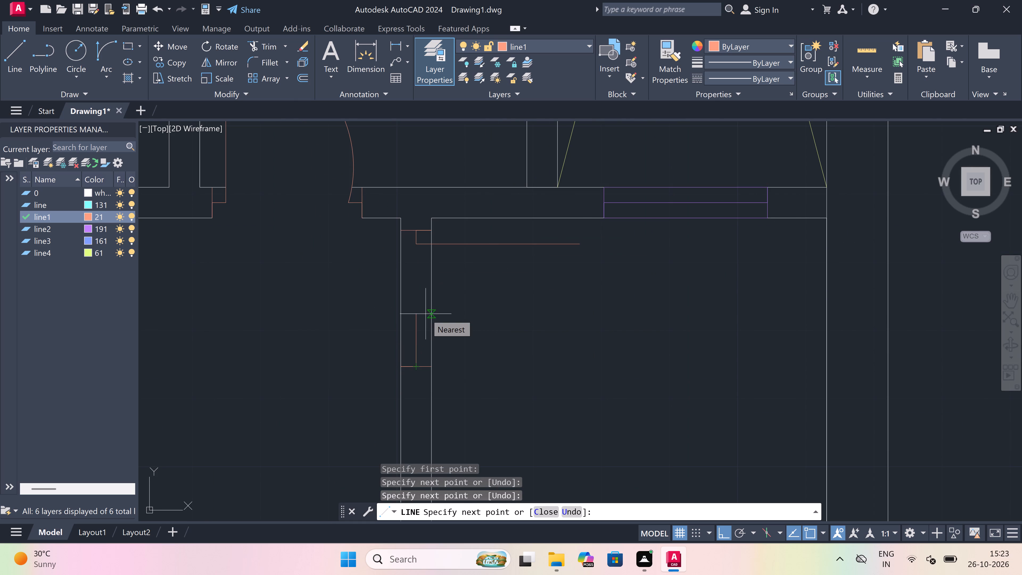
pyautogui.write('2"')
pyautogui.press('space')
pyautogui.press('Escape')
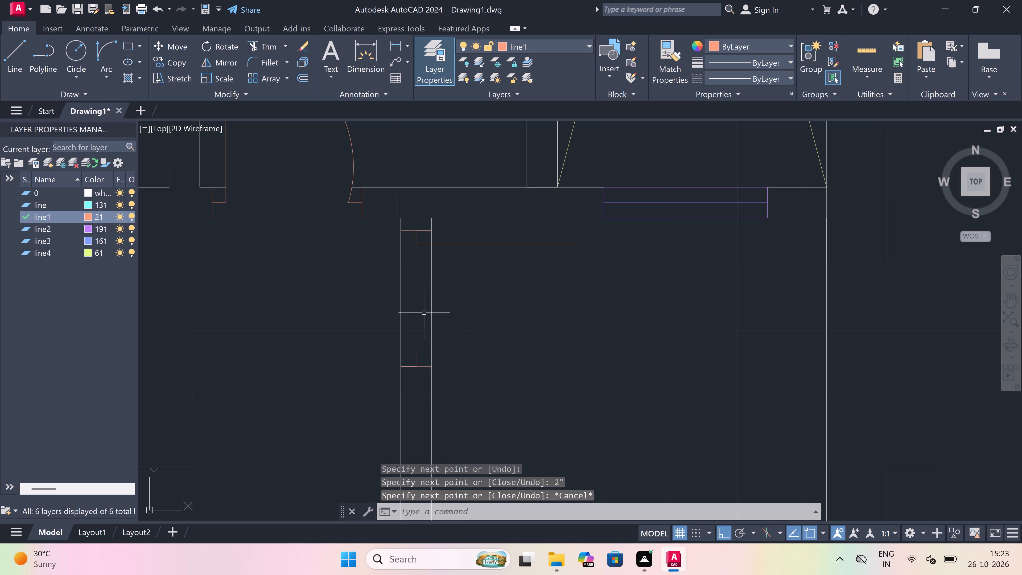
# Draw the swing arc by start, end and direction from this leaf's free end to the lower stub's end.
pyautogui.click(110, 47)
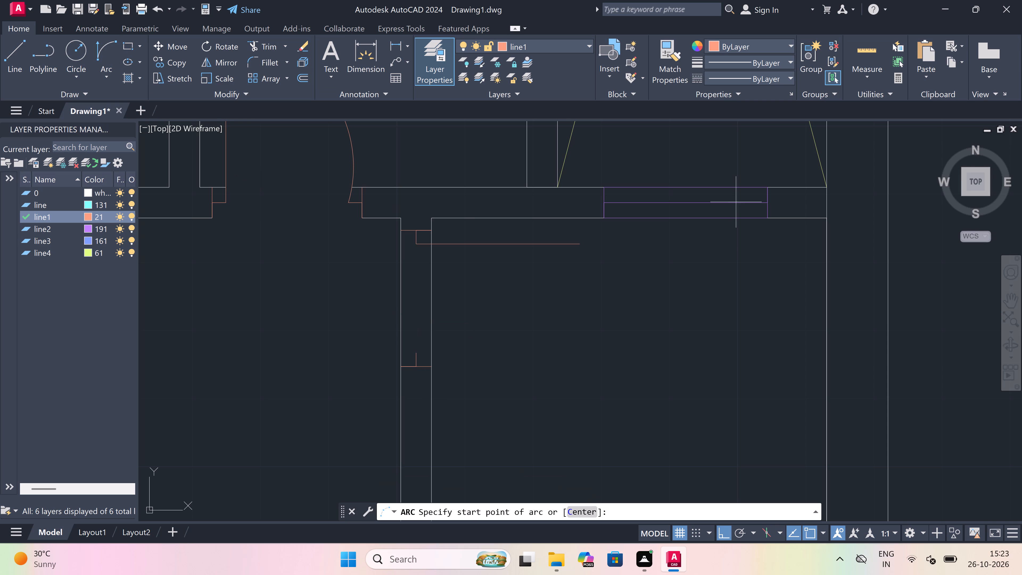
pyautogui.moveTo(580, 239); pyautogui.dragTo(580, 243)
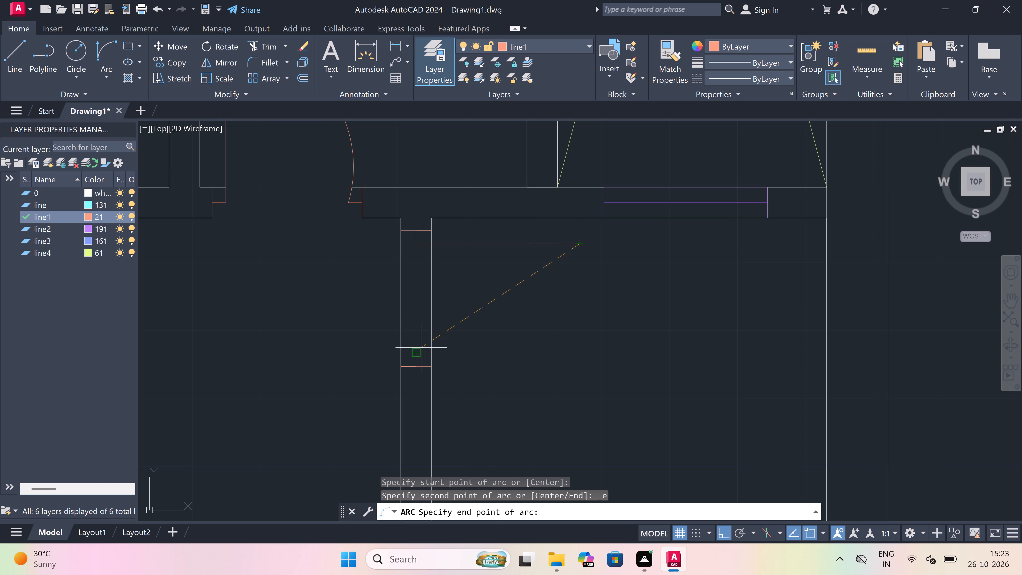
pyautogui.moveTo(419, 349); pyautogui.dragTo(434, 344)
pyautogui.click(662, 369)
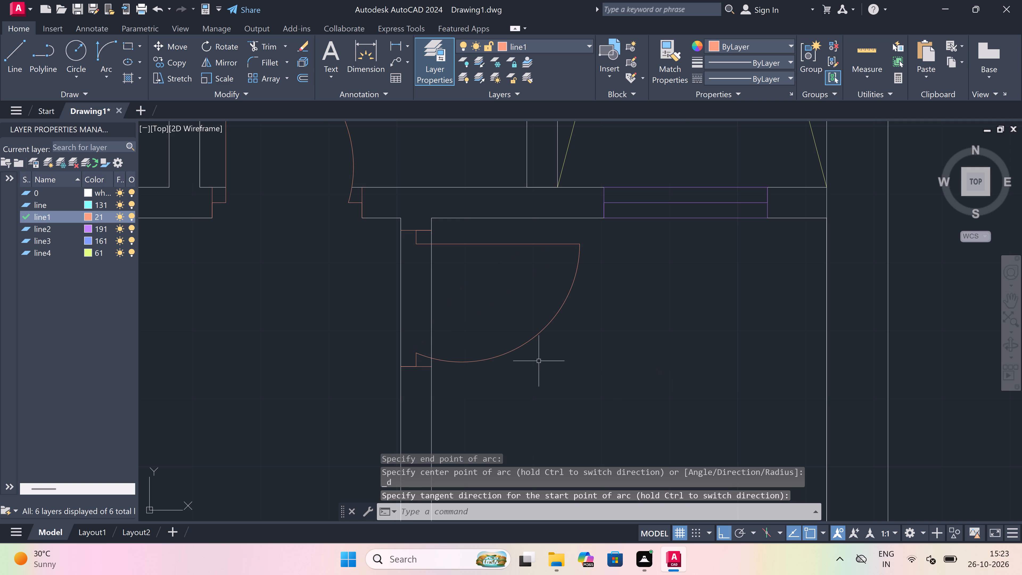
# Trim the side partition's face lines crossing the doorway between the two jambs.
pyautogui.press('t')
pyautogui.press('r')
pyautogui.press('space')
pyautogui.moveTo(490, 314); pyautogui.dragTo(487, 314)
pyautogui.moveTo(355, 327); pyautogui.dragTo(358, 327)
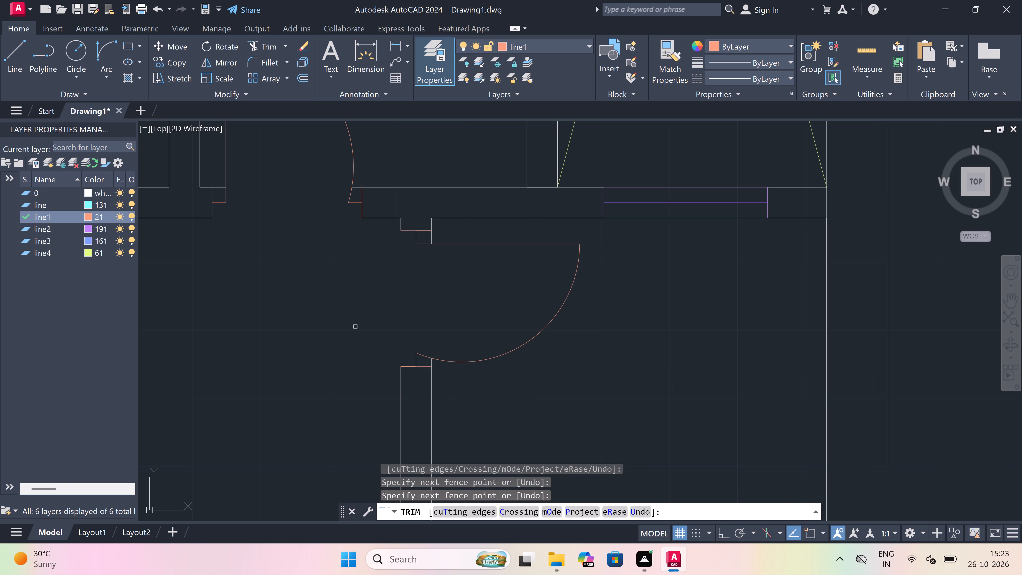
pyautogui.press('Escape')
# Draw a jamb line across the middle central room's right wall just below its upper partition, with a 2" midpoint stub and 3' leaf into the room.
pyautogui.scroll(-7, 471, 297)
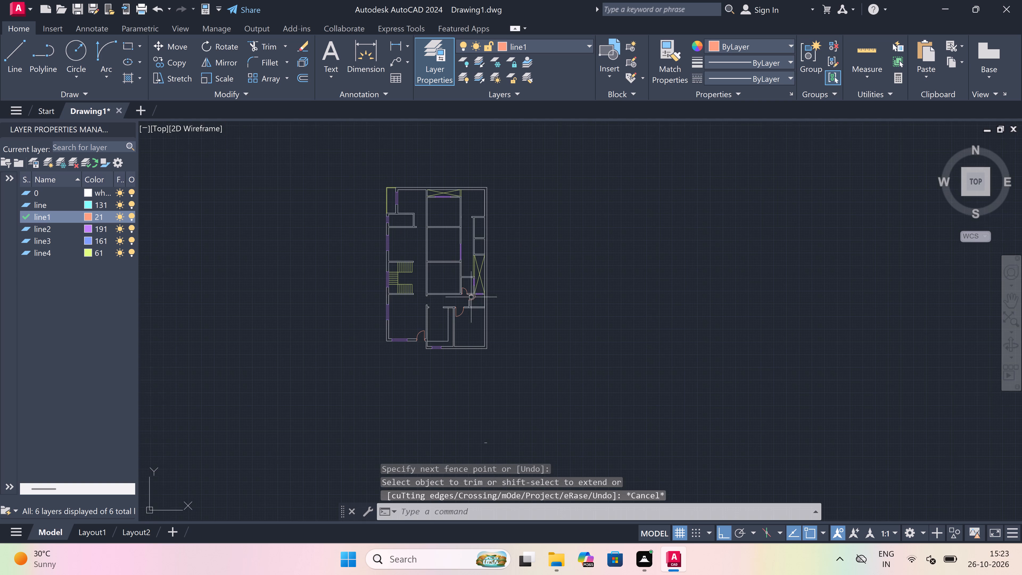
pyautogui.scroll(2, 443, 291)
pyautogui.write('l')
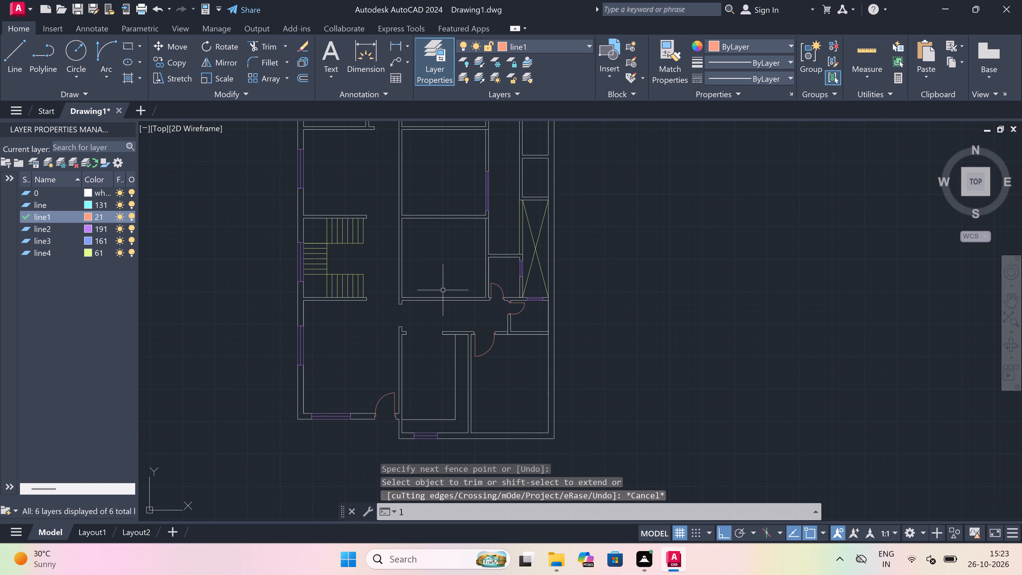
pyautogui.press('space')
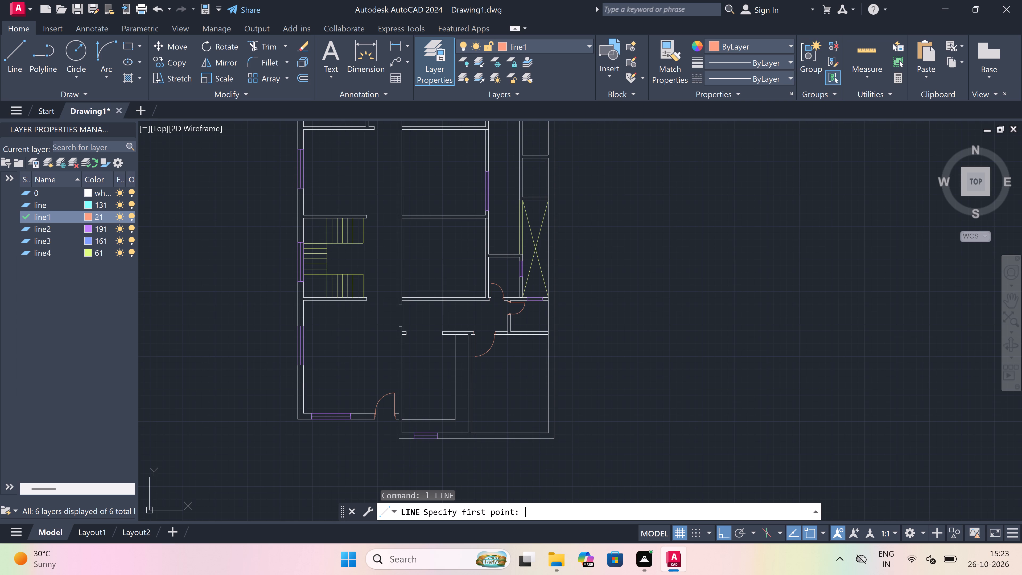
pyautogui.scroll(-1, 484, 296)
pyautogui.scroll(1, 484, 296)
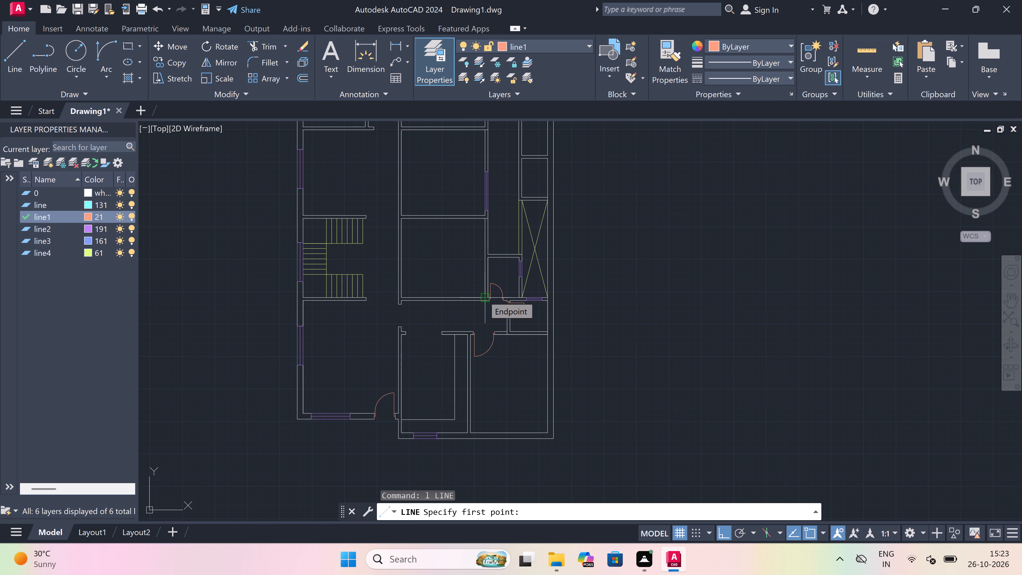
pyautogui.scroll(-1, 483, 296)
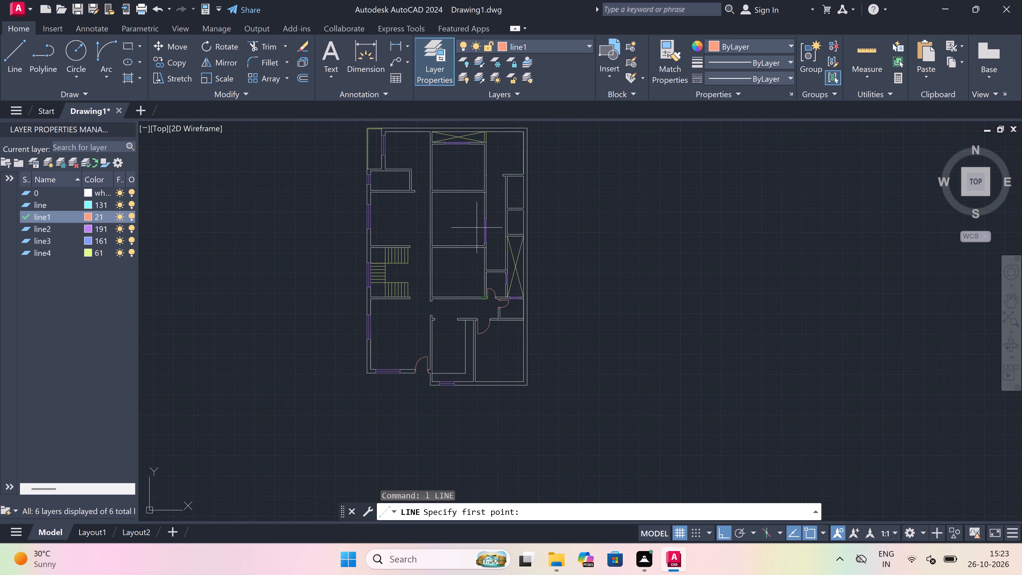
pyautogui.scroll(-1, 478, 295)
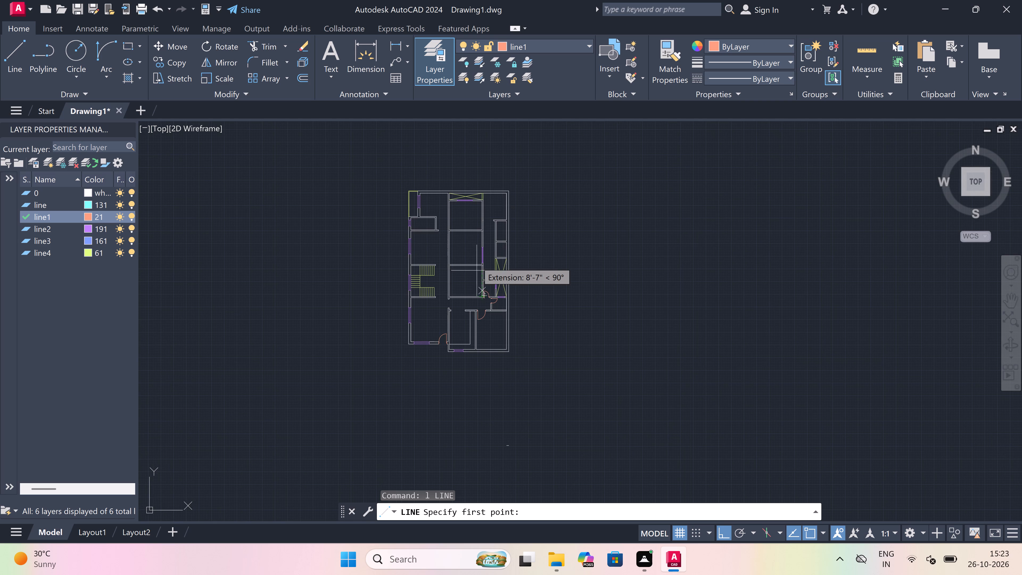
pyautogui.scroll(2, 483, 231)
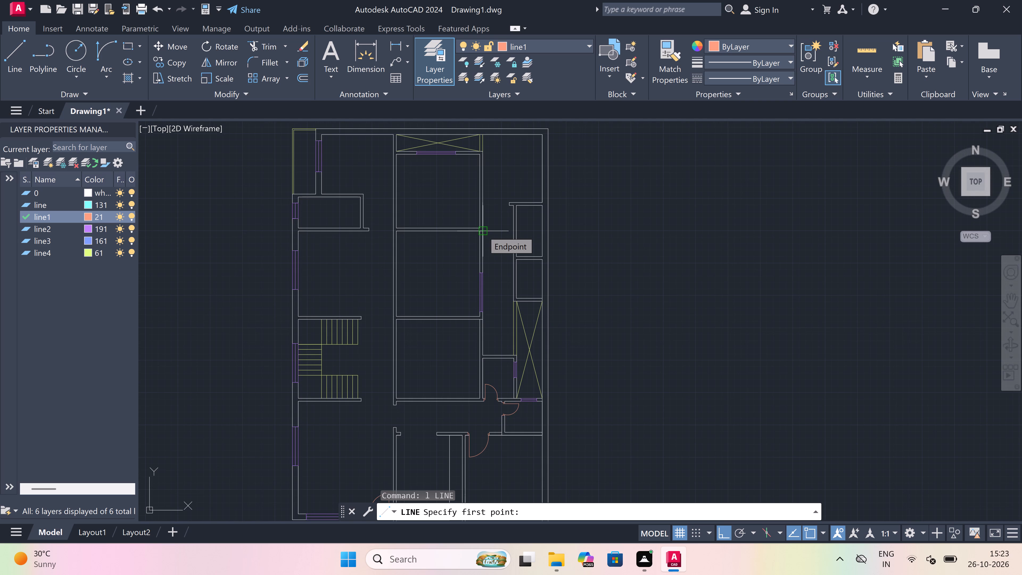
pyautogui.scroll(5, 483, 231)
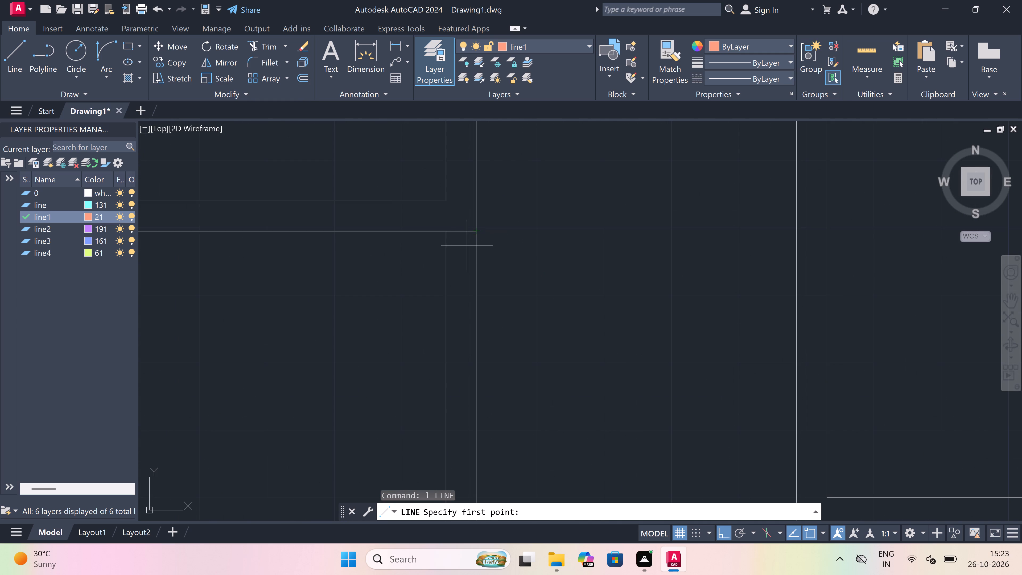
pyautogui.click(447, 261)
pyautogui.click(476, 263)
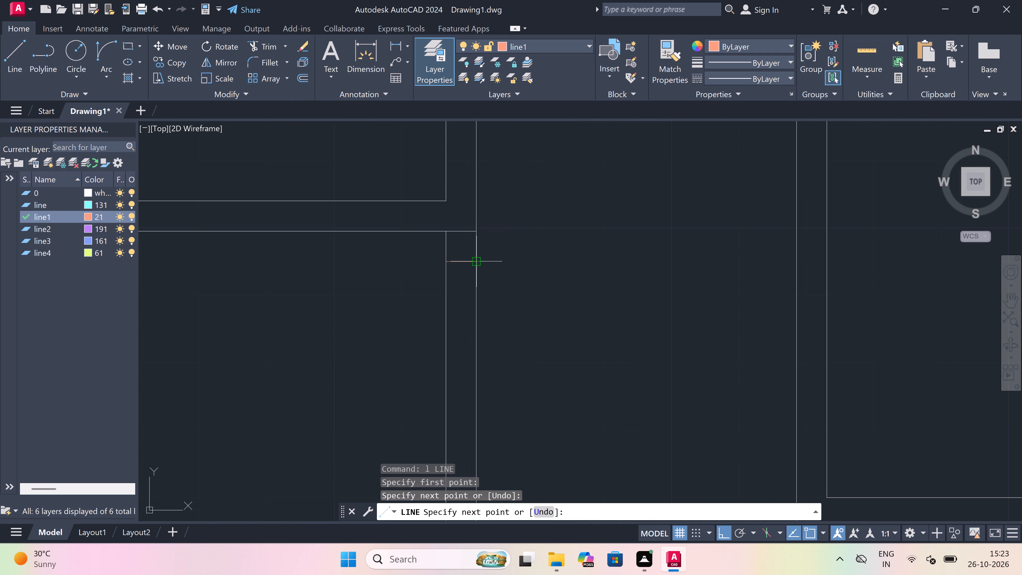
pyautogui.click(454, 265)
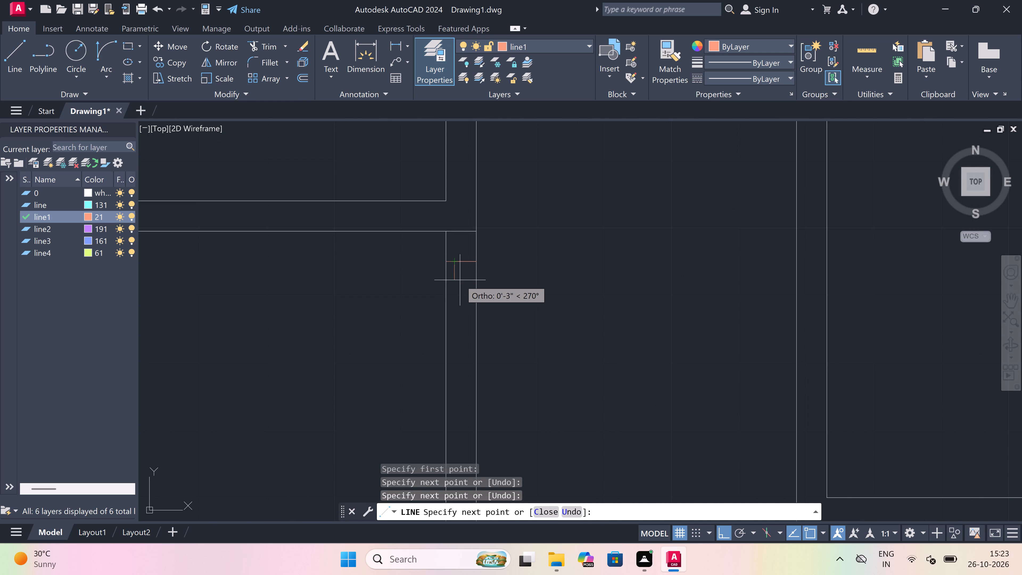
pyautogui.hotkey('ctrl', 'z')
pyautogui.moveTo(460, 261); pyautogui.dragTo(457, 278)
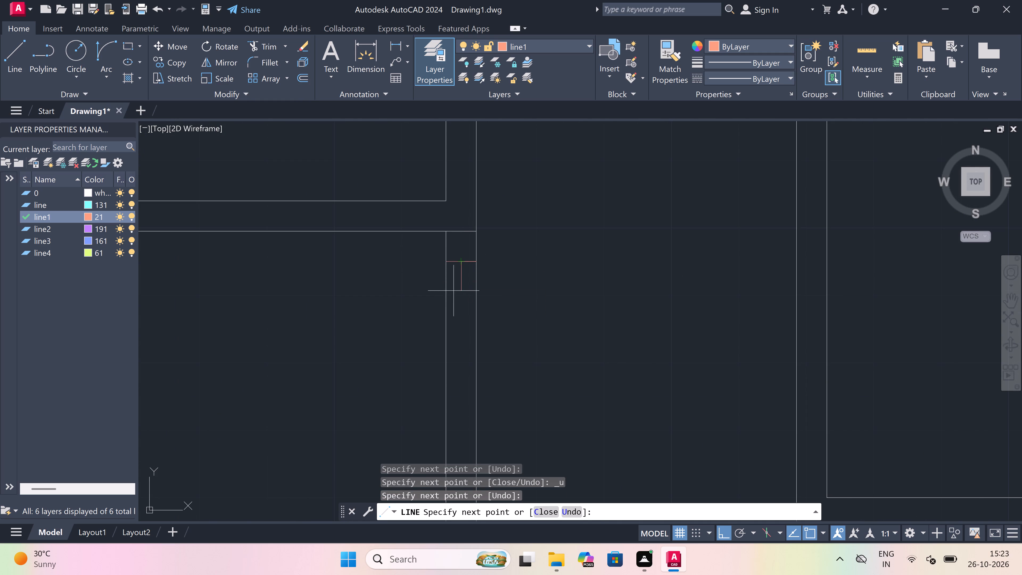
pyautogui.scroll(1, 451, 299)
pyautogui.write('2"')
pyautogui.press('space')
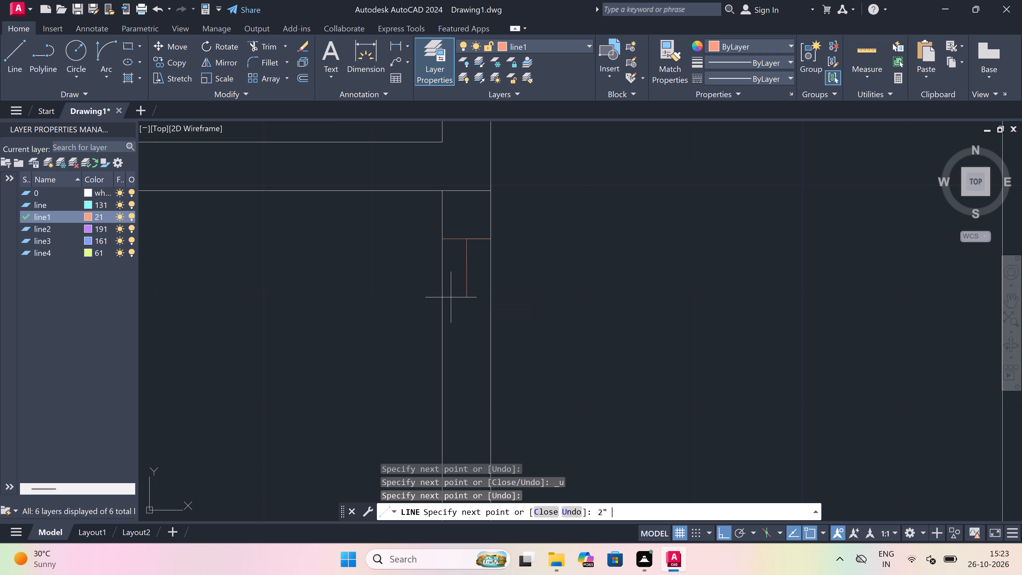
pyautogui.write("3'")
pyautogui.press('space')
pyautogui.press('Escape')
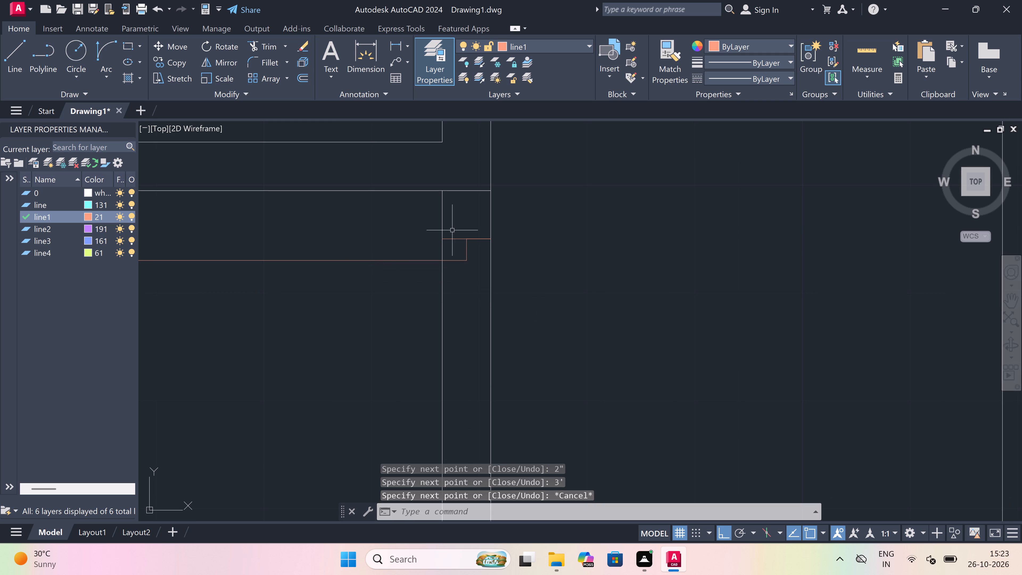
# Draw the opposite jamb line lower across the same wall, with a 2" stub from its midpoint pointing up toward the leaf.
pyautogui.press('space')
pyautogui.scroll(-3, 494, 236)
pyautogui.scroll(2, 483, 286)
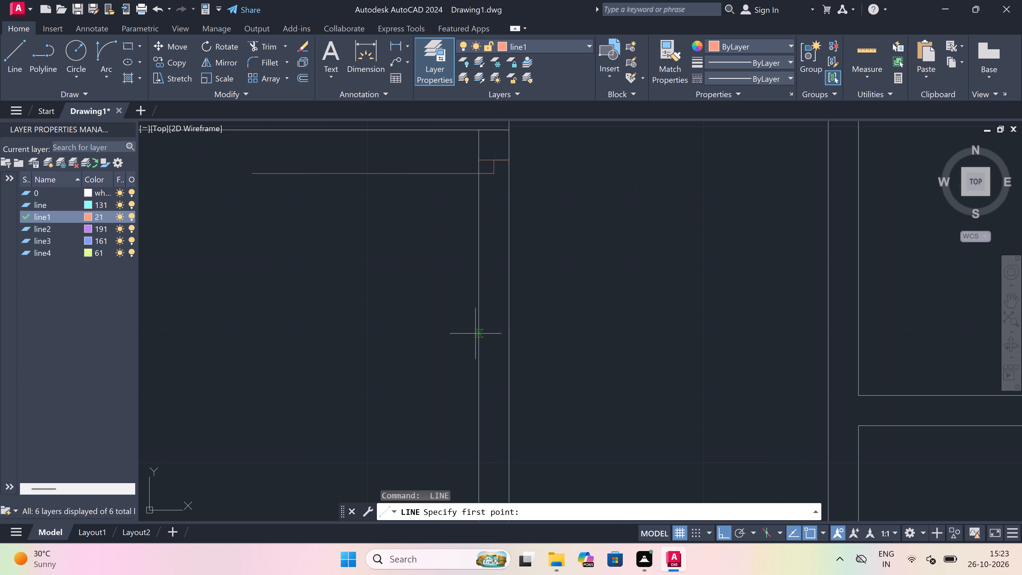
pyautogui.moveTo(480, 344); pyautogui.dragTo(487, 345)
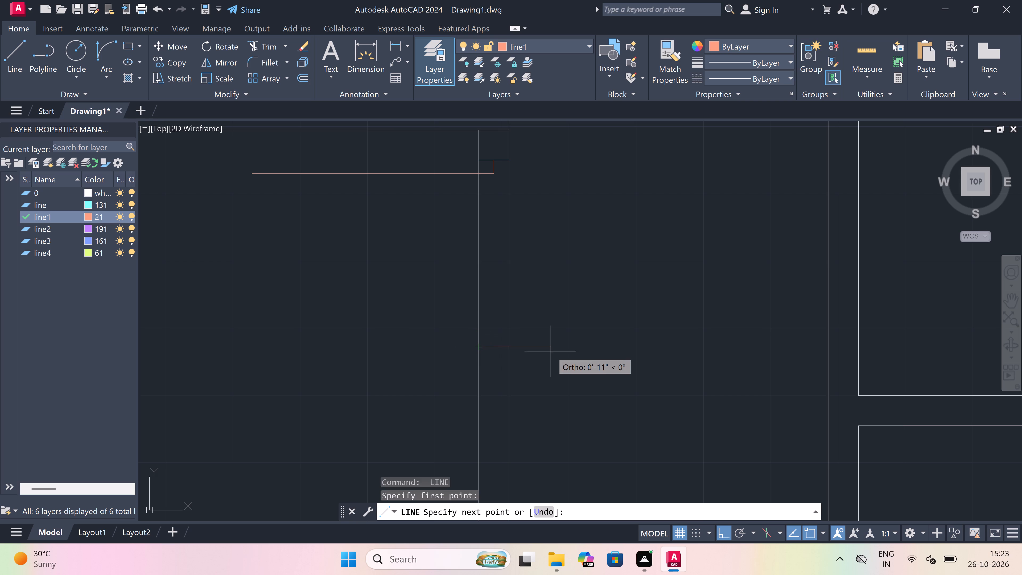
pyautogui.click(507, 348)
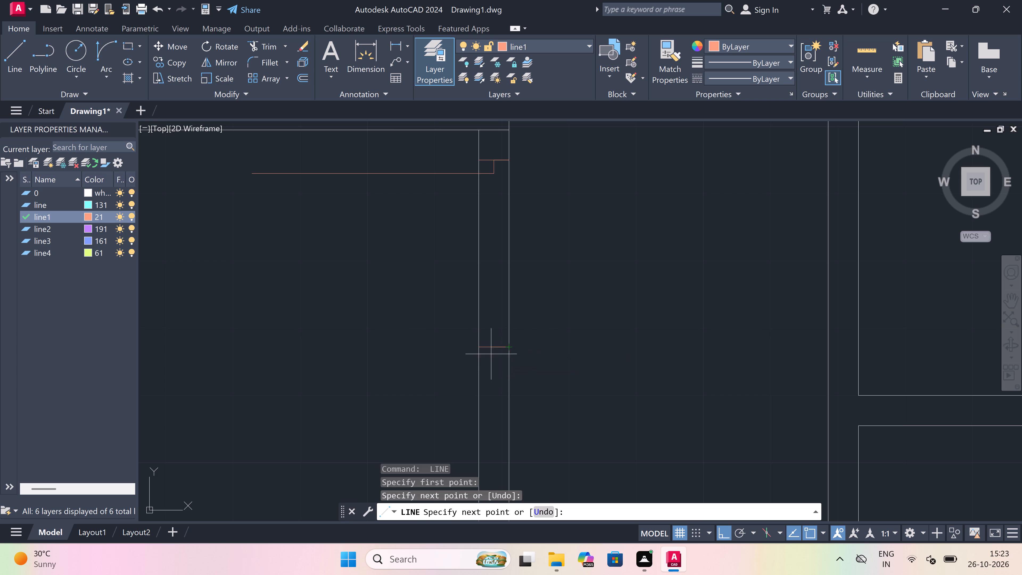
pyautogui.moveTo(492, 346); pyautogui.dragTo(492, 342)
pyautogui.write('2"')
pyautogui.press('space')
pyautogui.press('Escape')
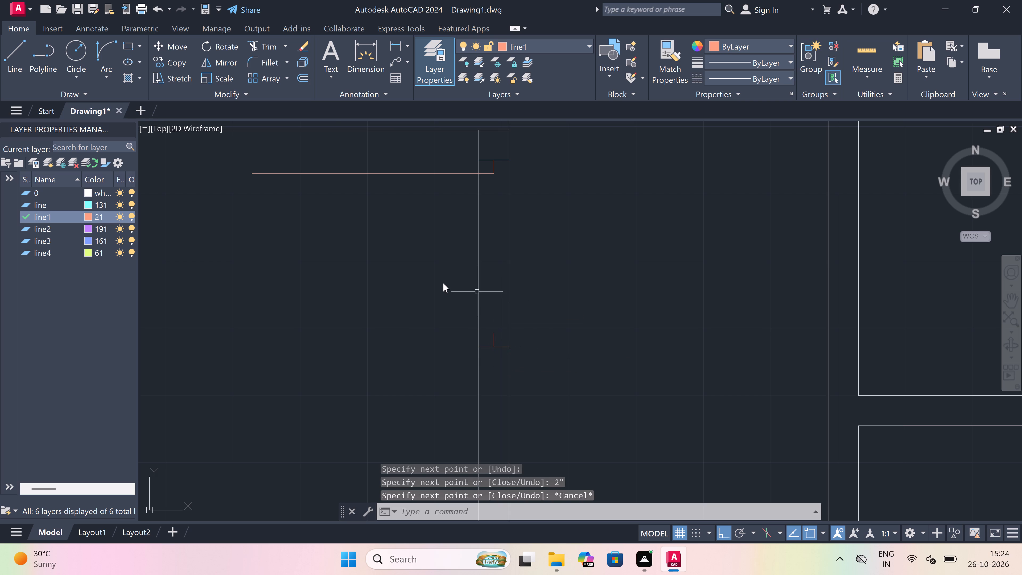
# Draw the swing arc by start, end and direction from the 3' leaf's free end to the lower stub's end.
pyautogui.moveTo(98, 47); pyautogui.dragTo(122, 69)
pyautogui.click(104, 48)
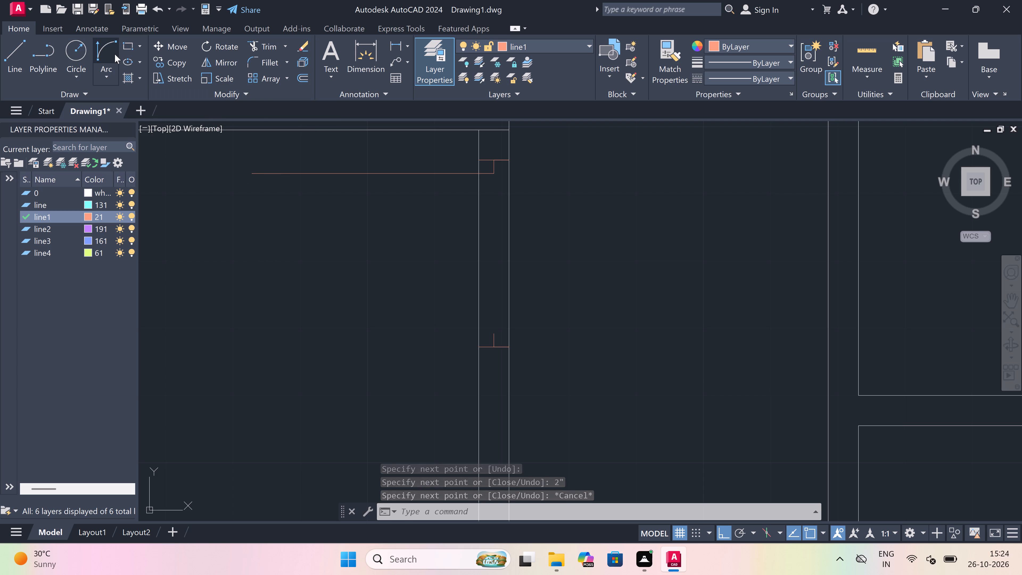
pyautogui.moveTo(249, 171); pyautogui.dragTo(258, 182)
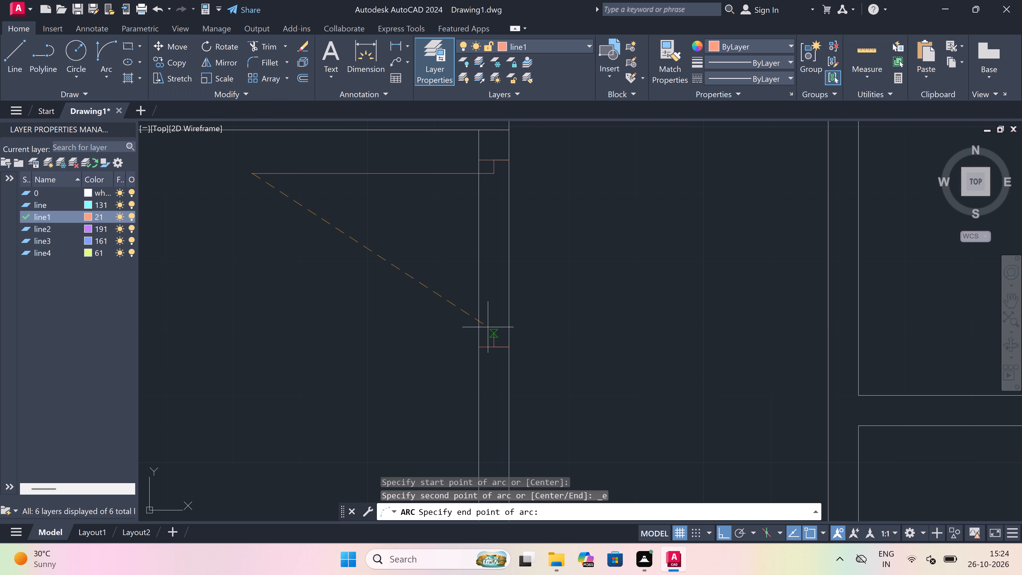
pyautogui.moveTo(491, 332); pyautogui.dragTo(481, 332)
pyautogui.click(345, 349)
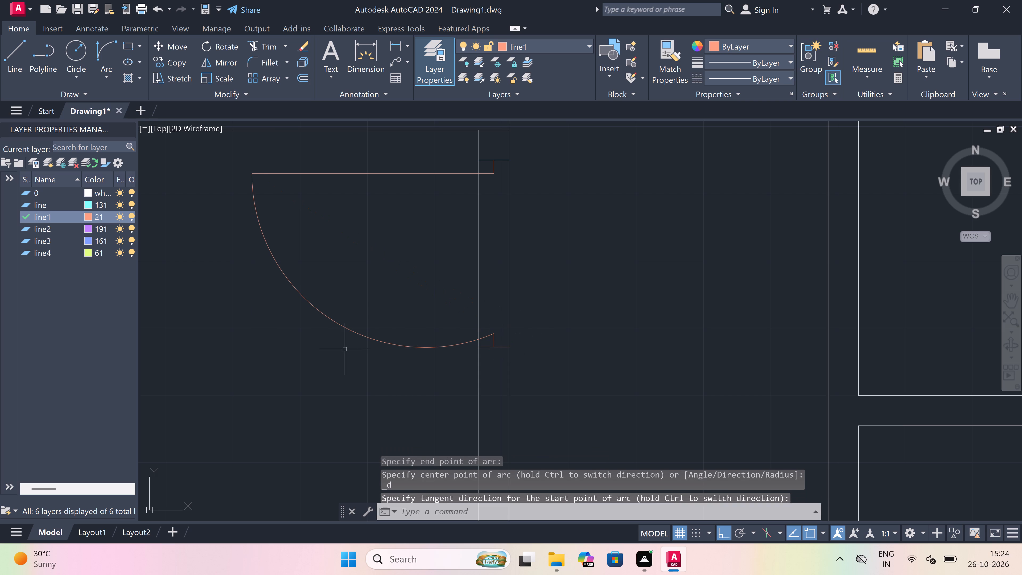
# Trim the wall's two face lines crossing the doorway between the new jambs.
pyautogui.press('t')
pyautogui.press('r')
pyautogui.press('space')
pyautogui.moveTo(443, 267); pyautogui.dragTo(513, 273)
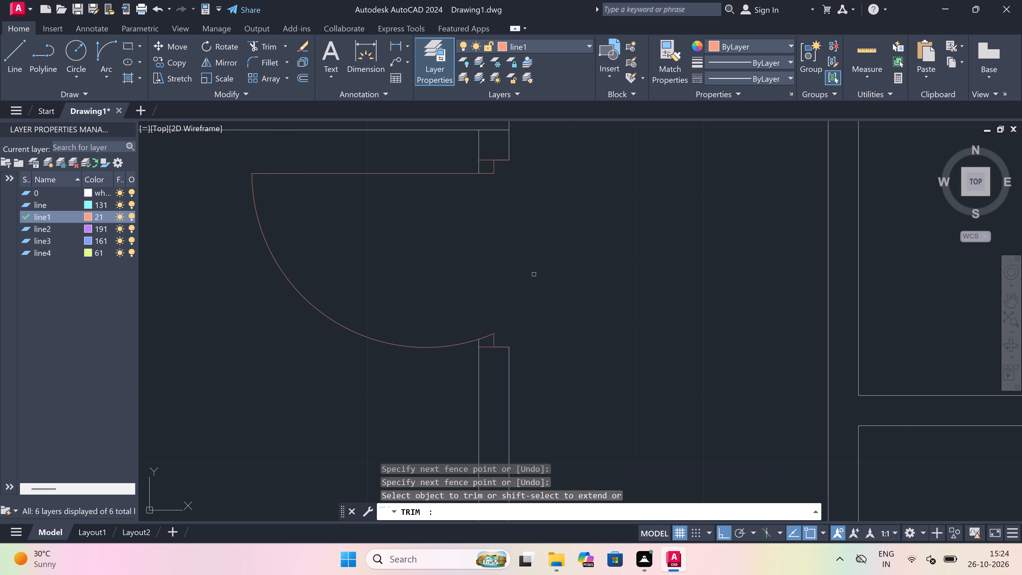
pyautogui.click(610, 272)
pyautogui.click(377, 282)
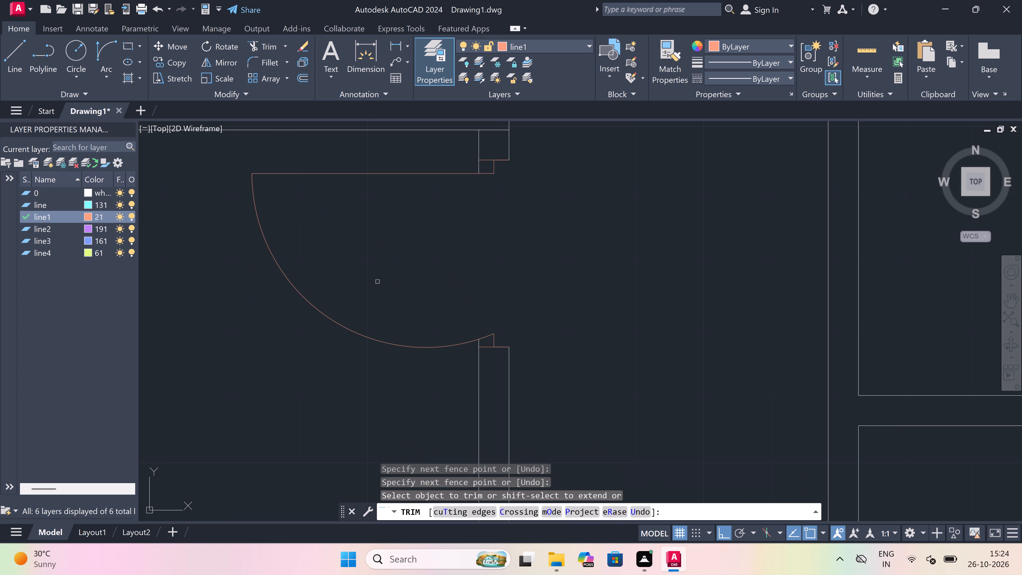
pyautogui.press('Escape')
pyautogui.scroll(-5, 377, 282)
pyautogui.scroll(2, 418, 272)
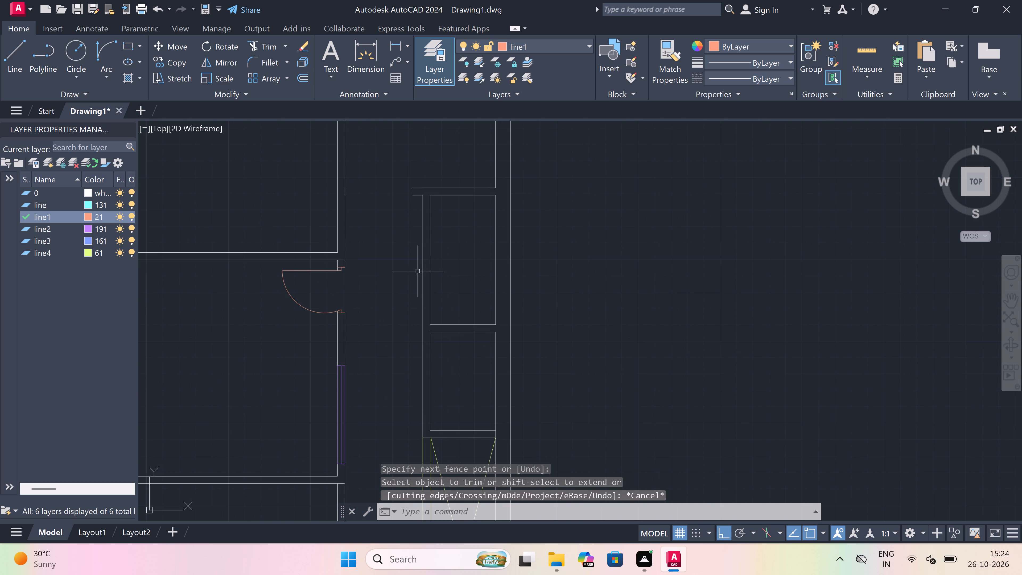
# Trim the partition's lower face line where it runs across the wall thickness just above the new door.
pyautogui.press('space')
pyautogui.scroll(1, 324, 253)
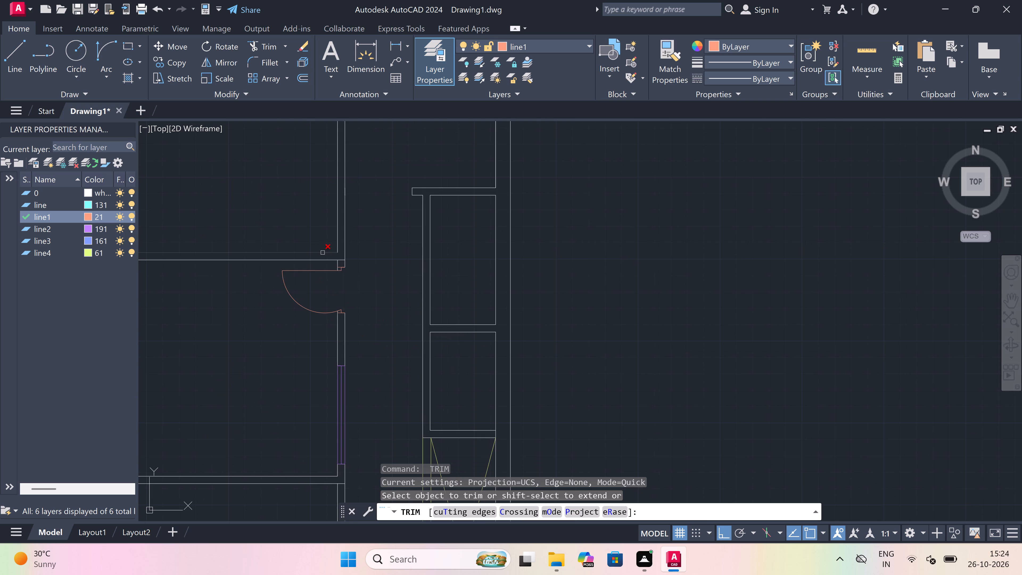
pyautogui.scroll(1, 324, 253)
pyautogui.scroll(2, 362, 276)
pyautogui.click(364, 273)
pyautogui.click(371, 225)
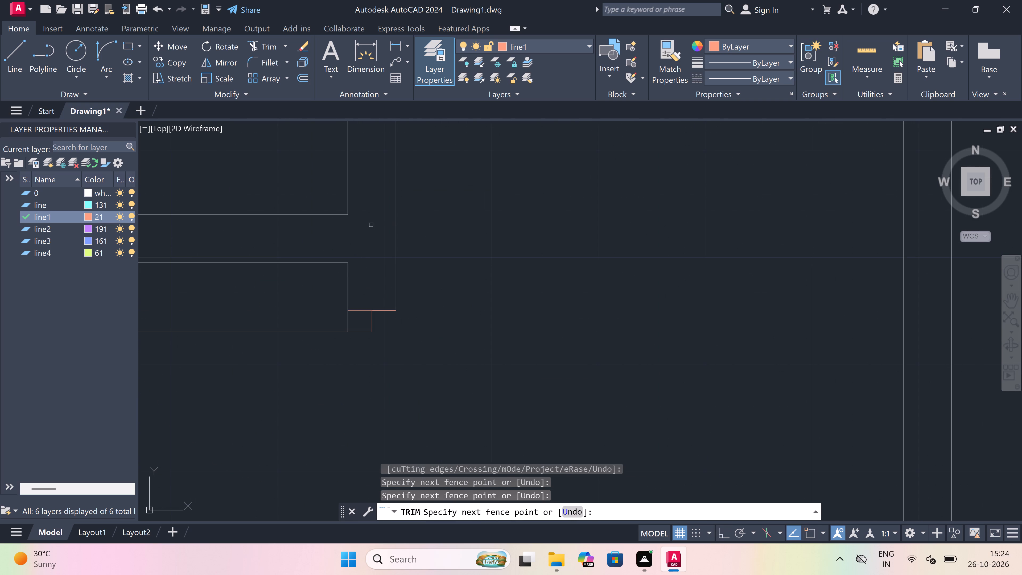
pyautogui.press('Escape')
pyautogui.scroll(-5, 381, 301)
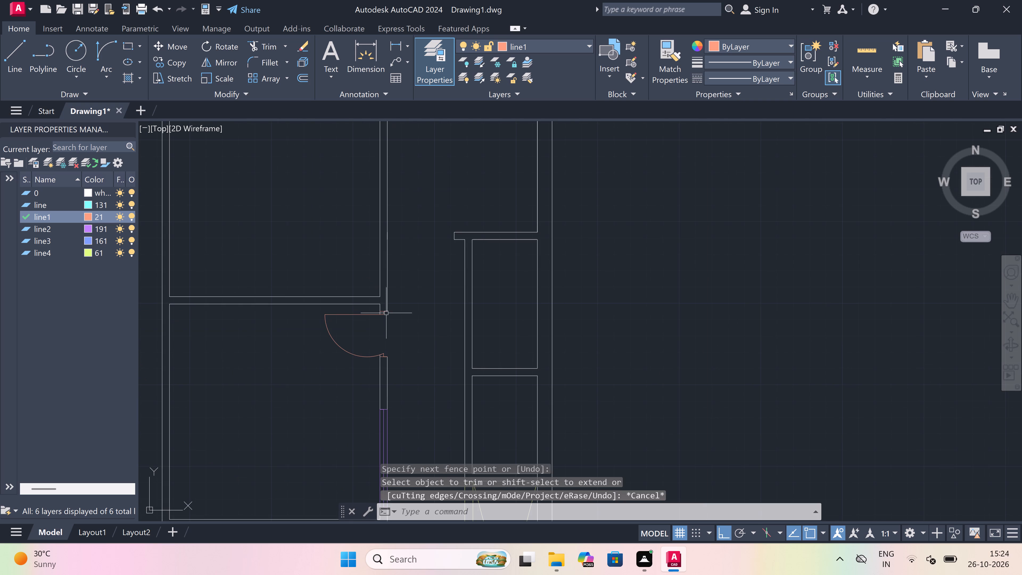
# Draw a jamb line across the upper middle room's left wall just above the partition, with a 2" midpoint stub upward and 3' leaf into the room.
pyautogui.write('l')
pyautogui.press('space')
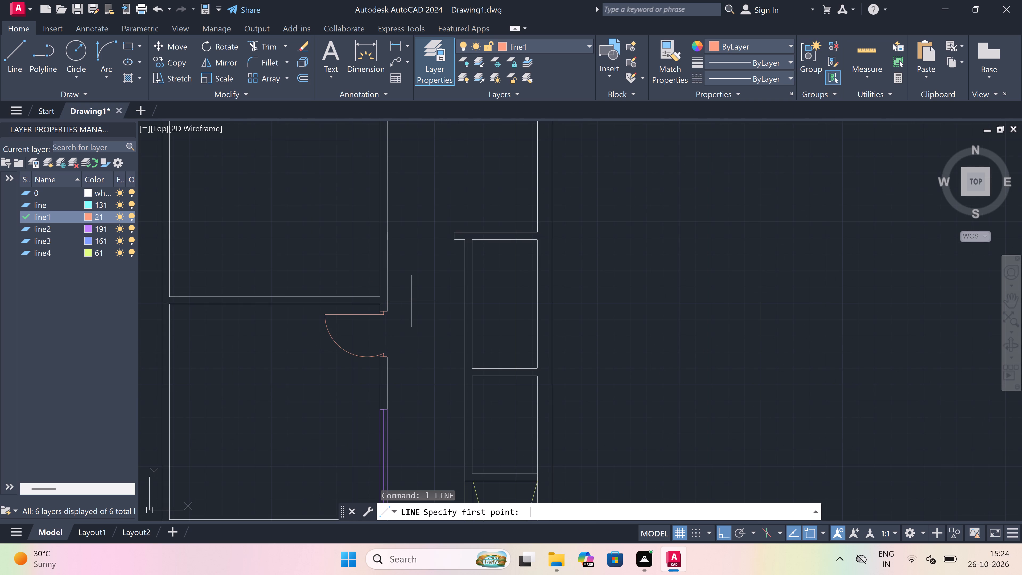
pyautogui.scroll(-3, 411, 300)
pyautogui.scroll(1, 394, 281)
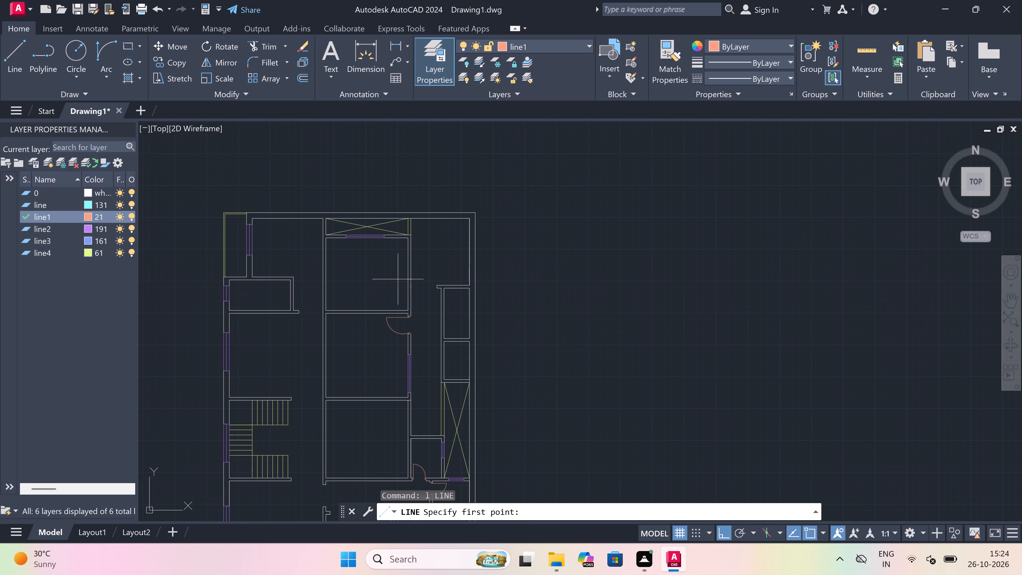
pyautogui.scroll(-2, 395, 271)
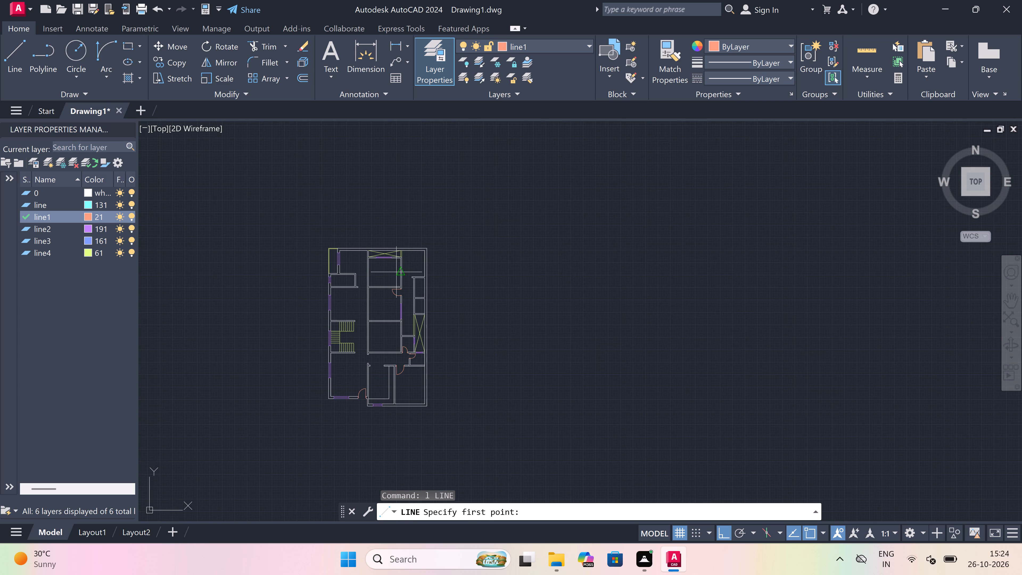
pyautogui.scroll(2, 340, 258)
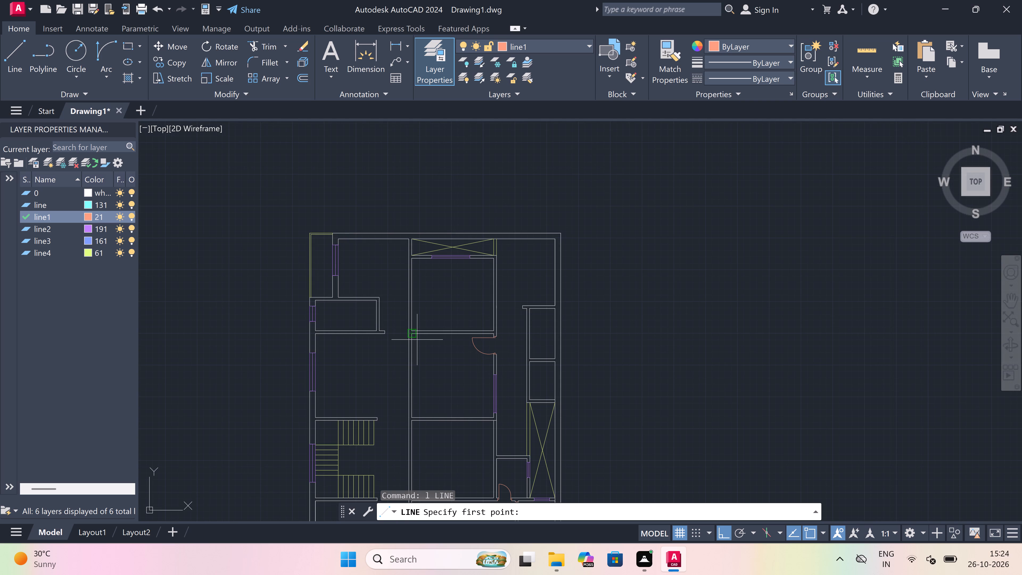
pyautogui.scroll(3, 417, 340)
pyautogui.scroll(2, 381, 306)
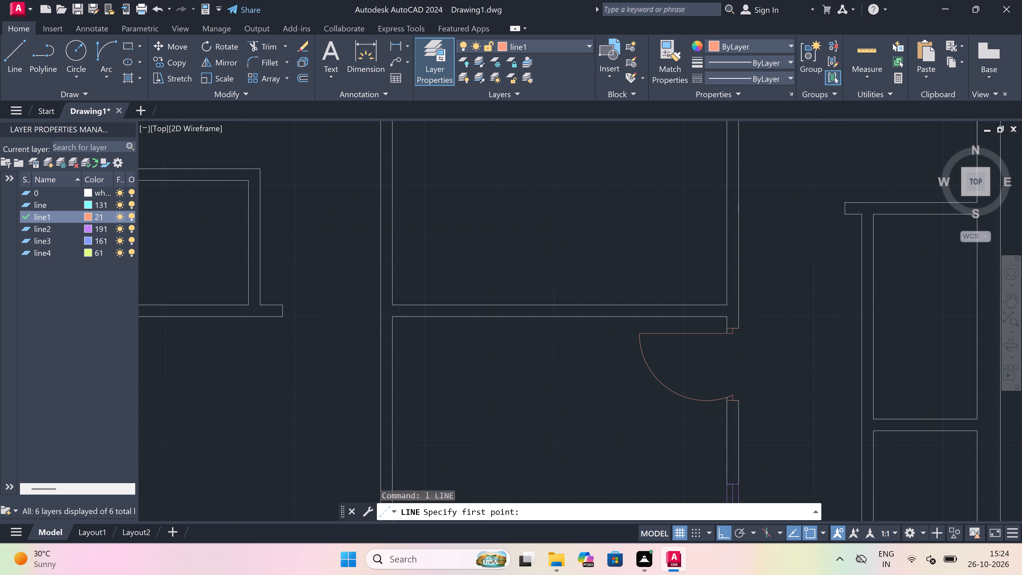
pyautogui.click(378, 287)
pyautogui.click(408, 287)
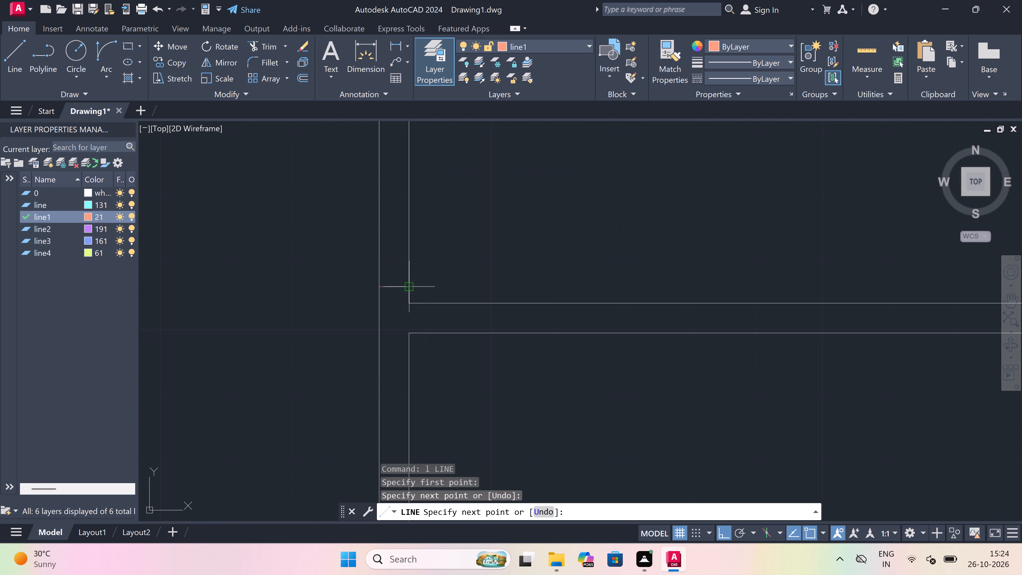
pyautogui.click(391, 287)
pyautogui.scroll(3, 383, 262)
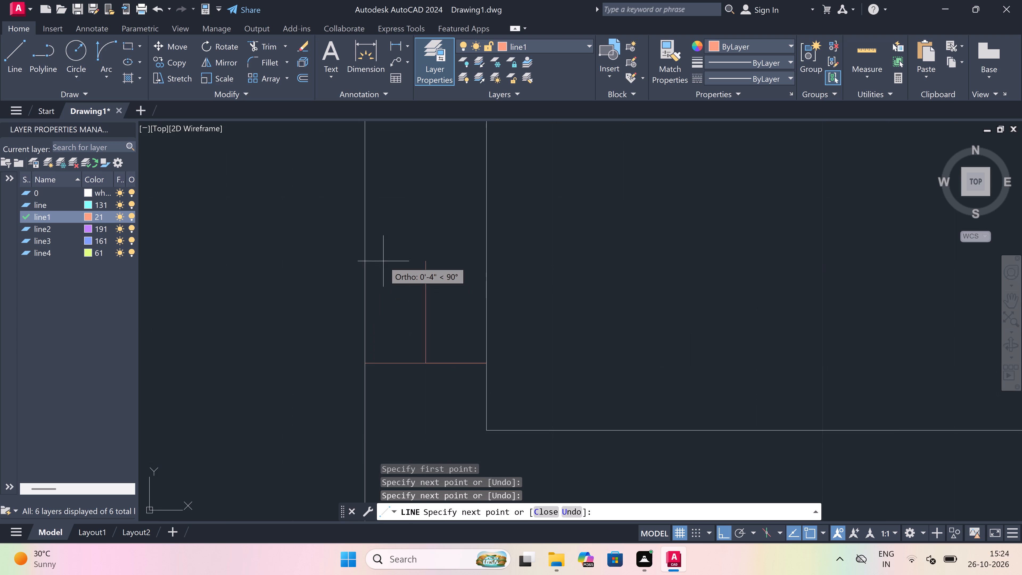
pyautogui.write('2"')
pyautogui.press('space')
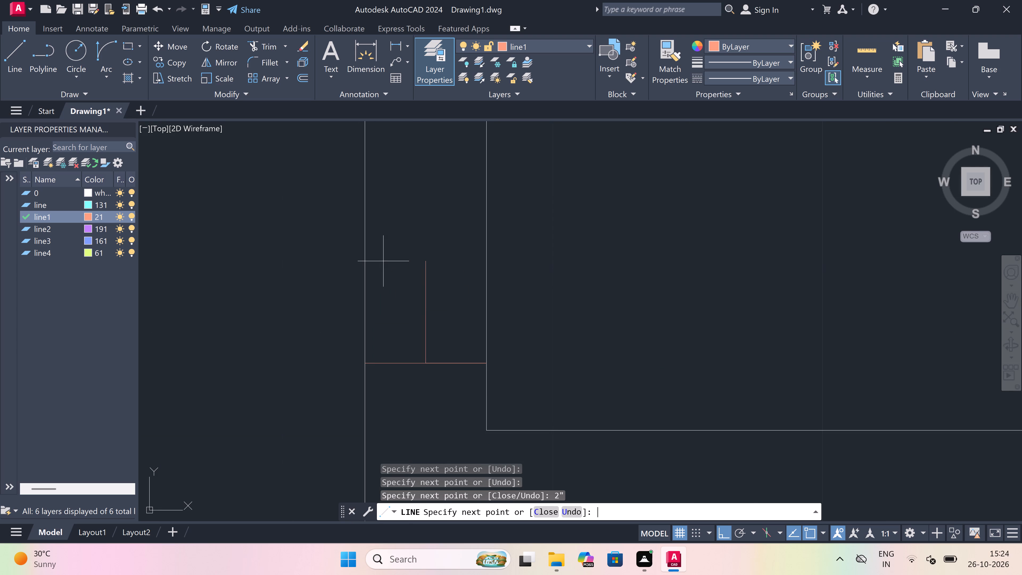
pyautogui.write("3'")
pyautogui.press('space')
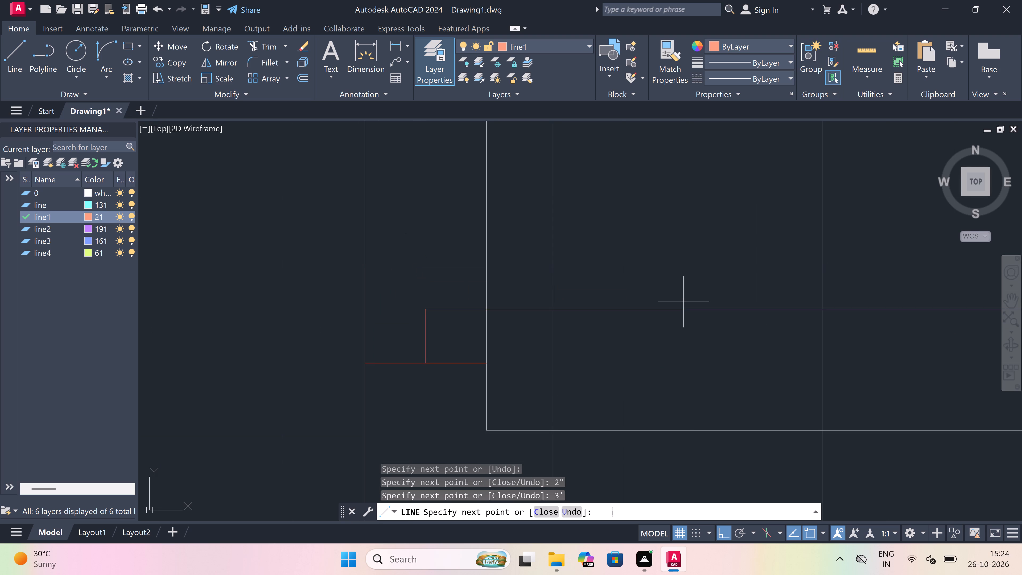
pyautogui.press('Escape')
# Draw the opposite jamb line higher across the same wall, with a 2" stub from its midpoint pointing down toward the leaf.
pyautogui.press('space')
pyautogui.scroll(-5, 549, 309)
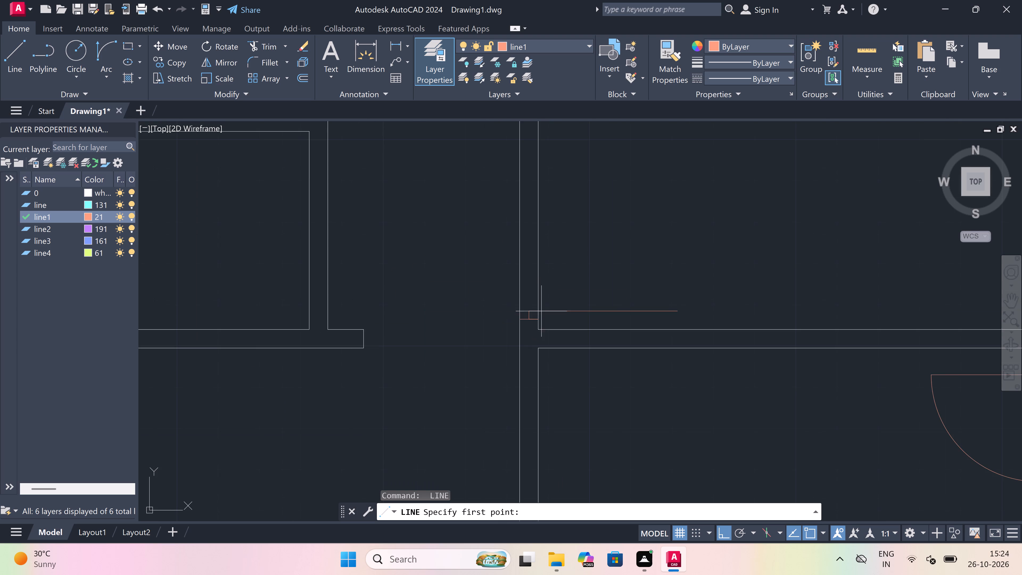
pyautogui.scroll(2, 547, 265)
pyautogui.scroll(-3, 535, 260)
pyautogui.scroll(2, 530, 245)
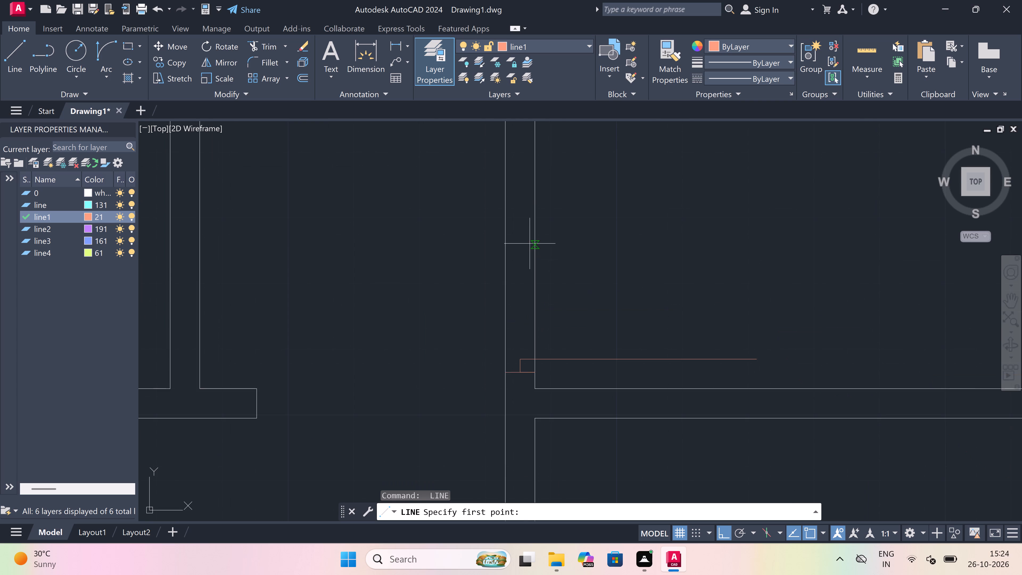
pyautogui.click(531, 186)
pyautogui.click(502, 190)
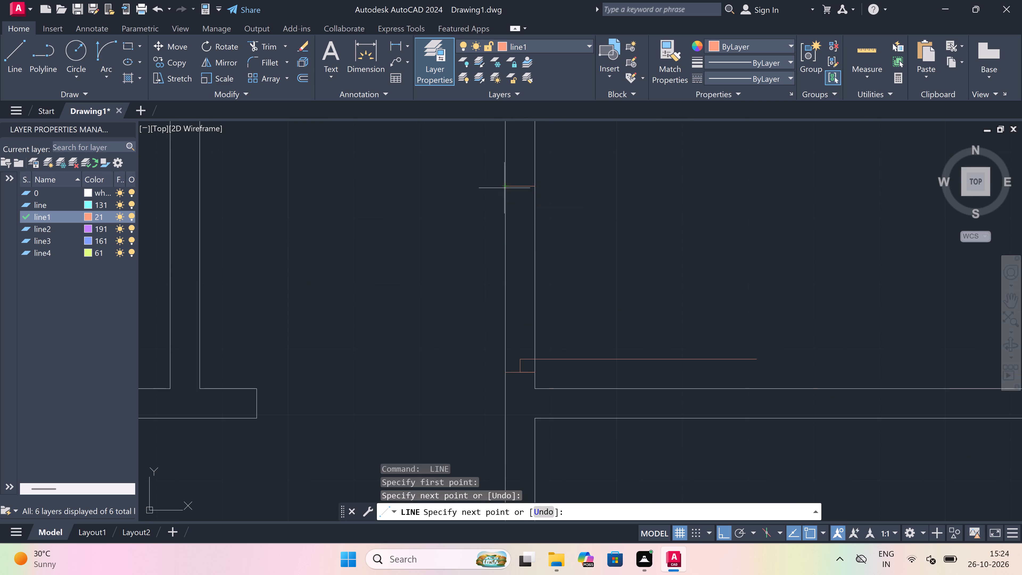
pyautogui.moveTo(516, 184); pyautogui.dragTo(516, 192)
pyautogui.write('2"')
pyautogui.press('space')
pyautogui.press('Escape')
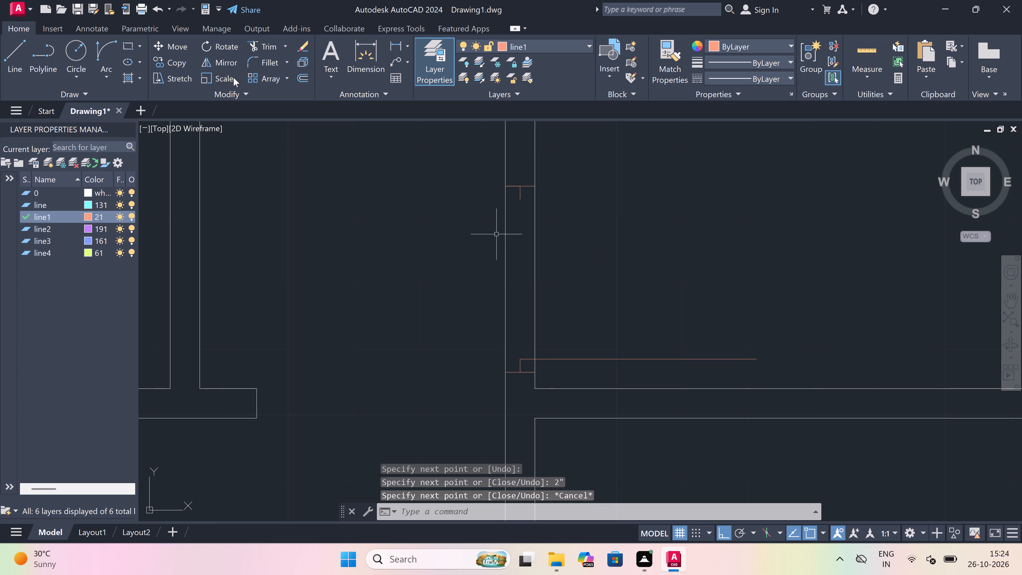
# Draw the swing arc by start, end and direction from the 3' leaf's free end to the upper stub's end.
pyautogui.click(108, 50)
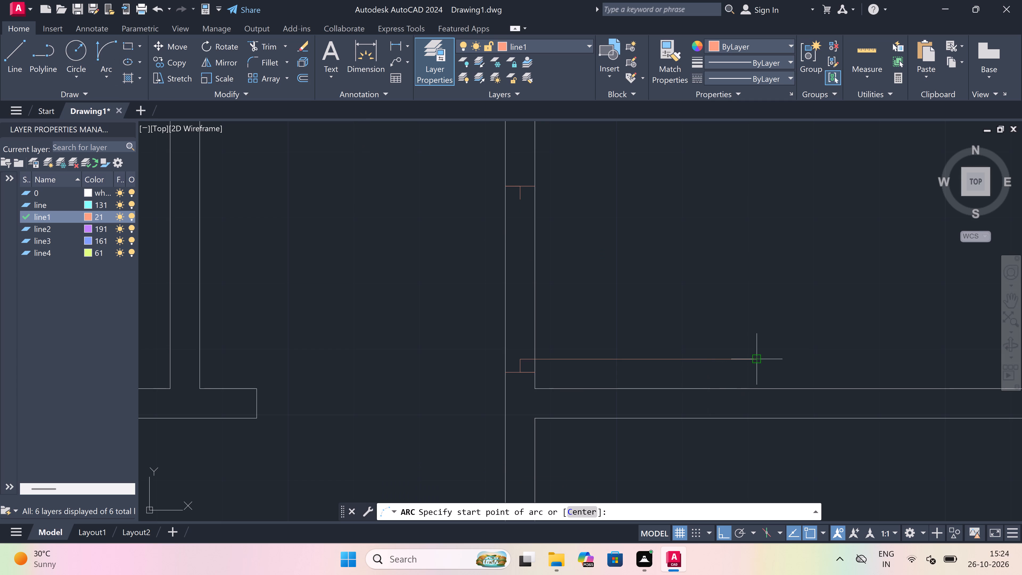
pyautogui.moveTo(753, 360); pyautogui.dragTo(736, 348)
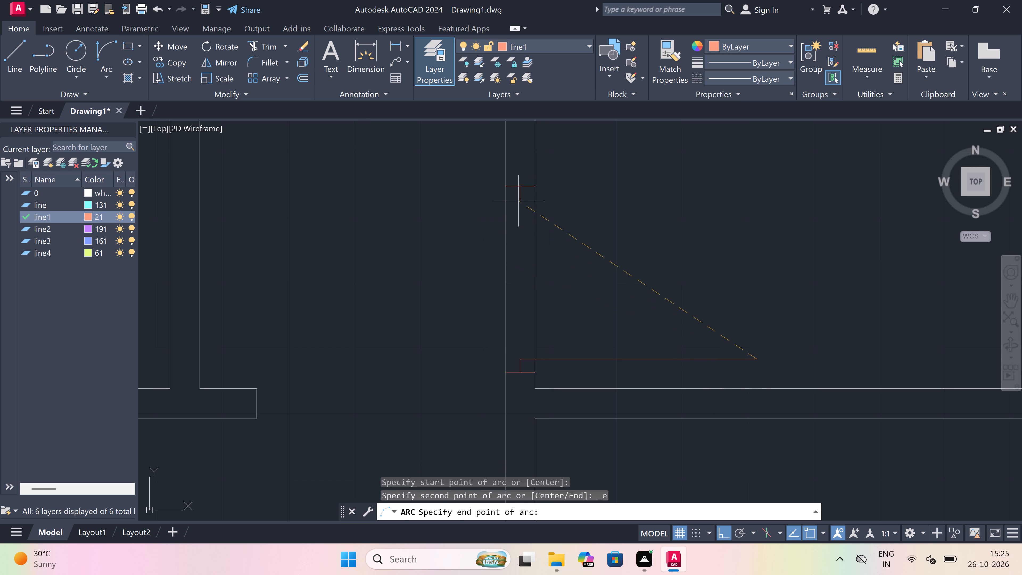
pyautogui.moveTo(519, 200); pyautogui.dragTo(530, 200)
pyautogui.click(759, 201)
# Trim the left wall's two face lines crossing the doorway between the new jambs.
pyautogui.press('t')
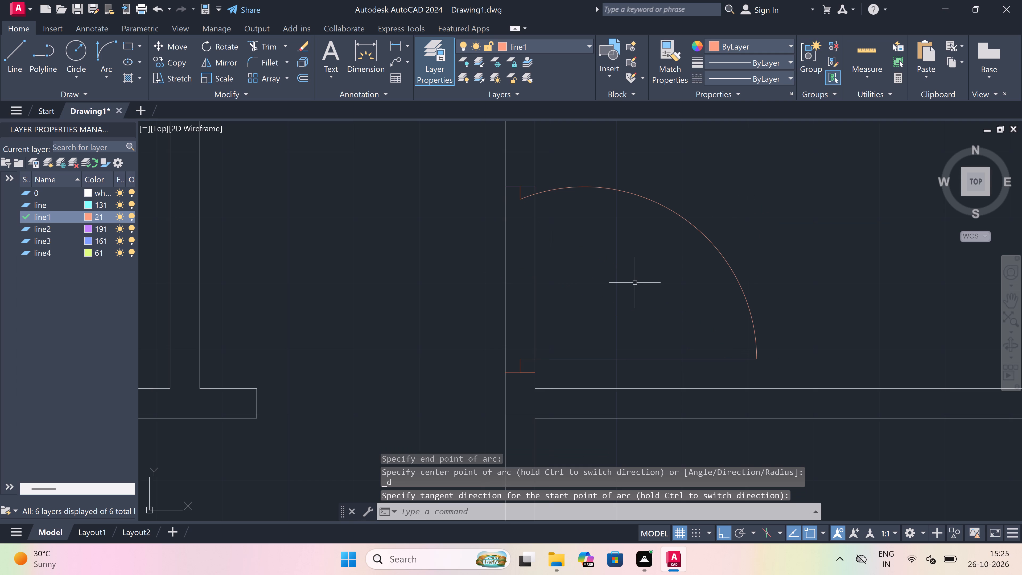
pyautogui.press('r')
pyautogui.press('space')
pyautogui.moveTo(606, 286); pyautogui.dragTo(594, 284)
pyautogui.click(433, 285)
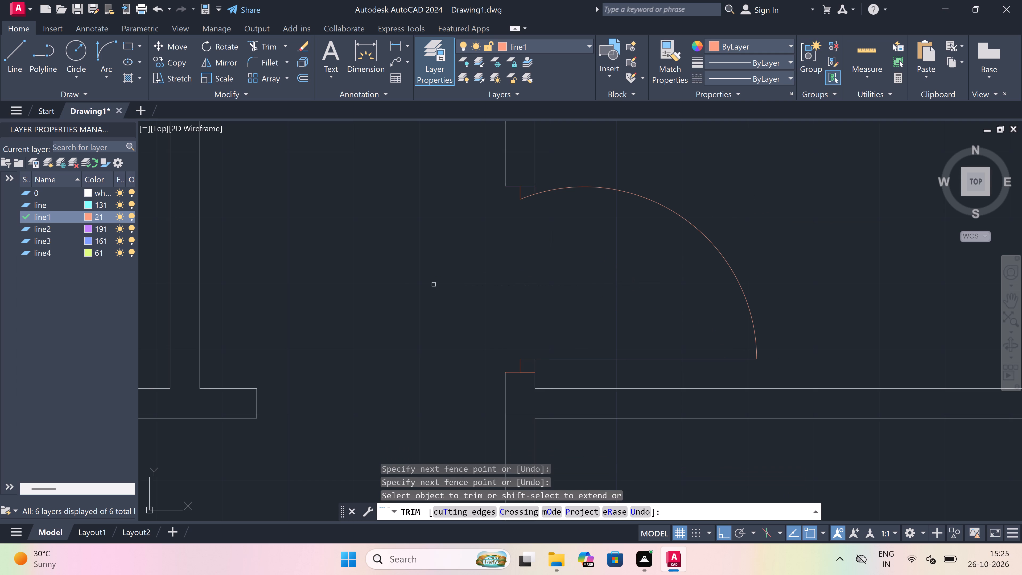
pyautogui.press('Escape')
# Draw a jamb line across the small upper-left room's right wall near its top corner, with a 2" midpoint stub downward and 2' leaf into the room.
pyautogui.scroll(-7, 525, 261)
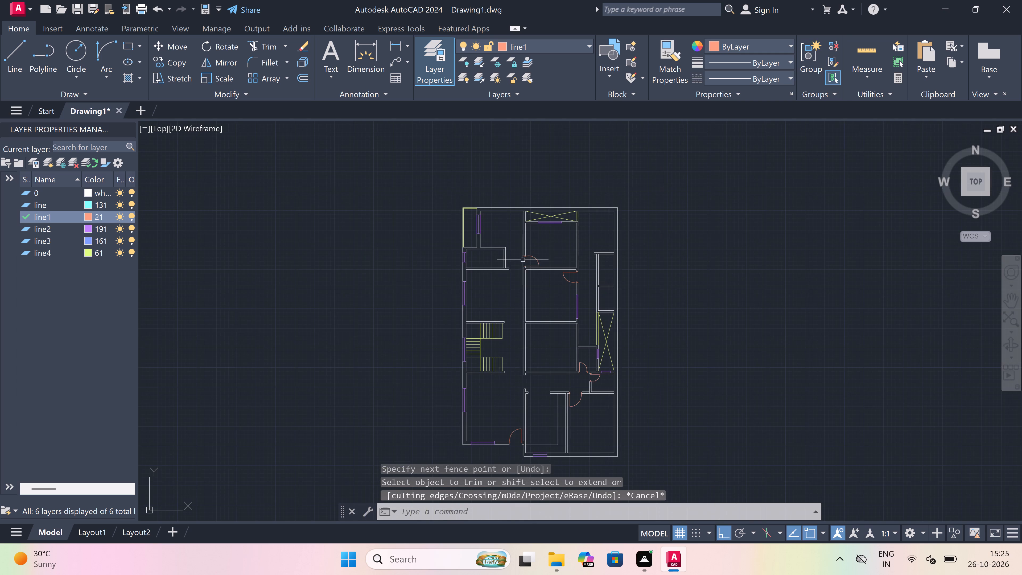
pyautogui.scroll(2, 501, 254)
pyautogui.write('l')
pyautogui.press('space')
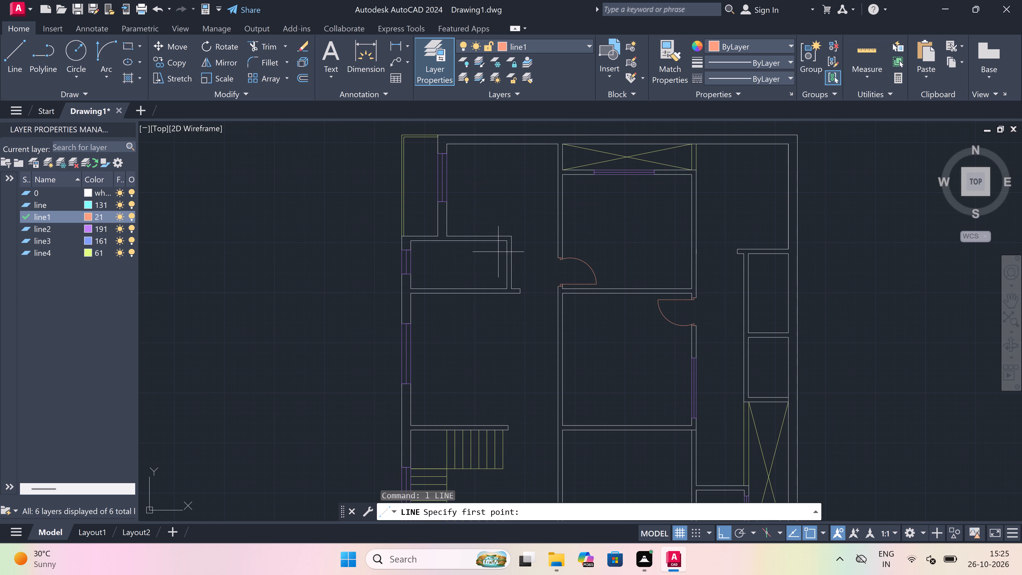
pyautogui.scroll(5, 508, 243)
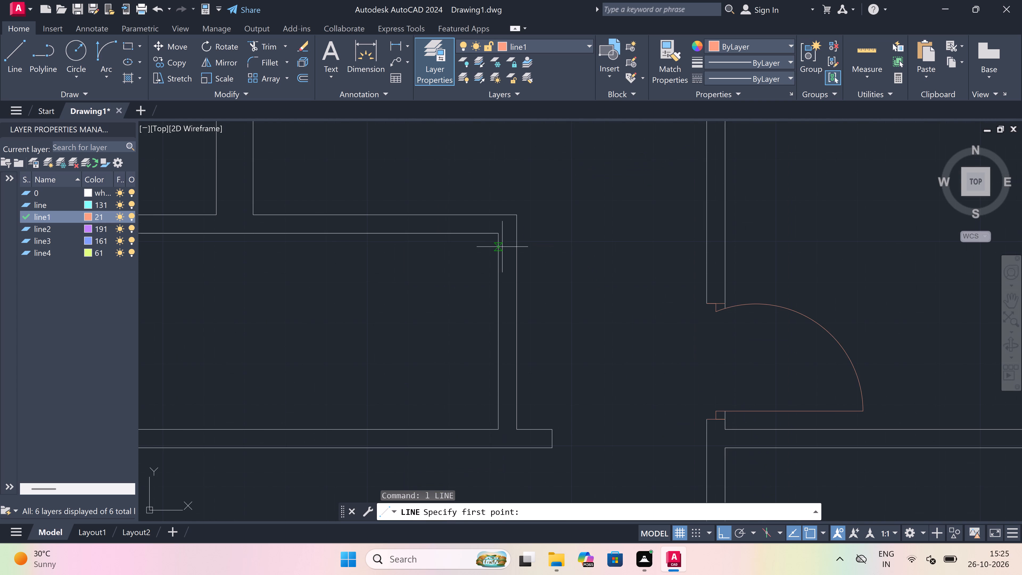
pyautogui.click(493, 233)
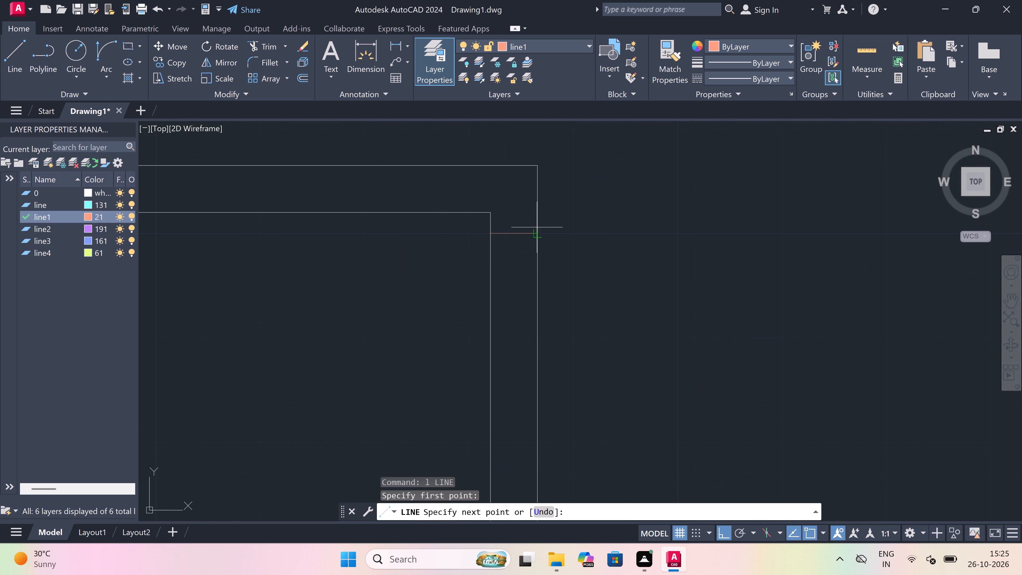
pyautogui.moveTo(534, 231); pyautogui.dragTo(529, 231)
pyautogui.click(508, 233)
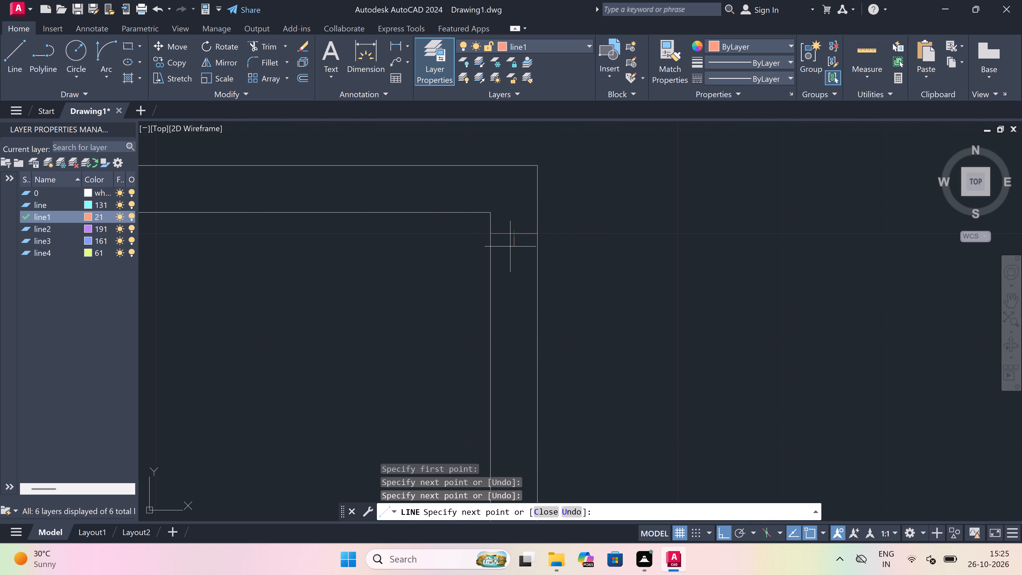
pyautogui.write('2"')
pyautogui.press('space')
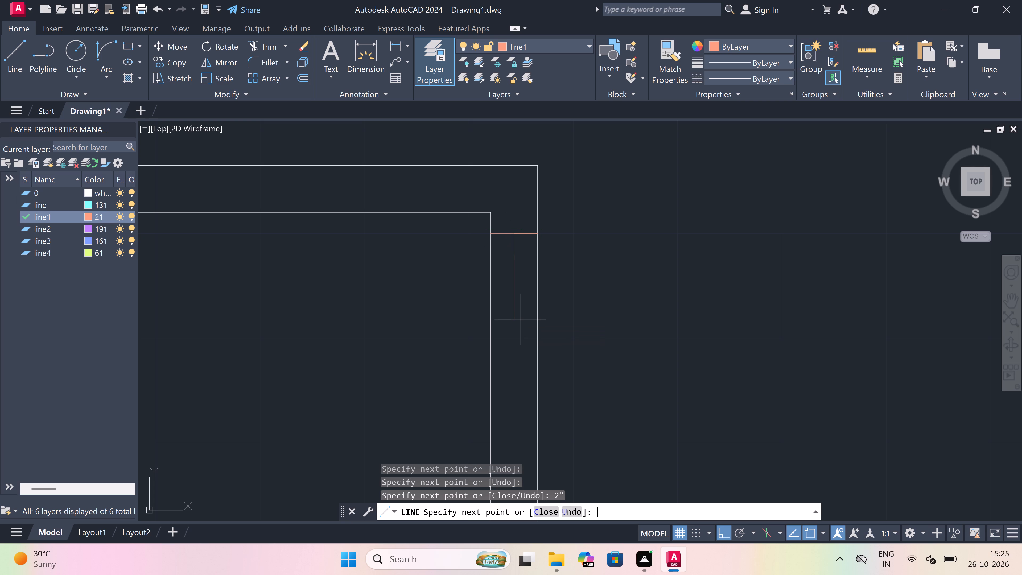
pyautogui.write("2'")
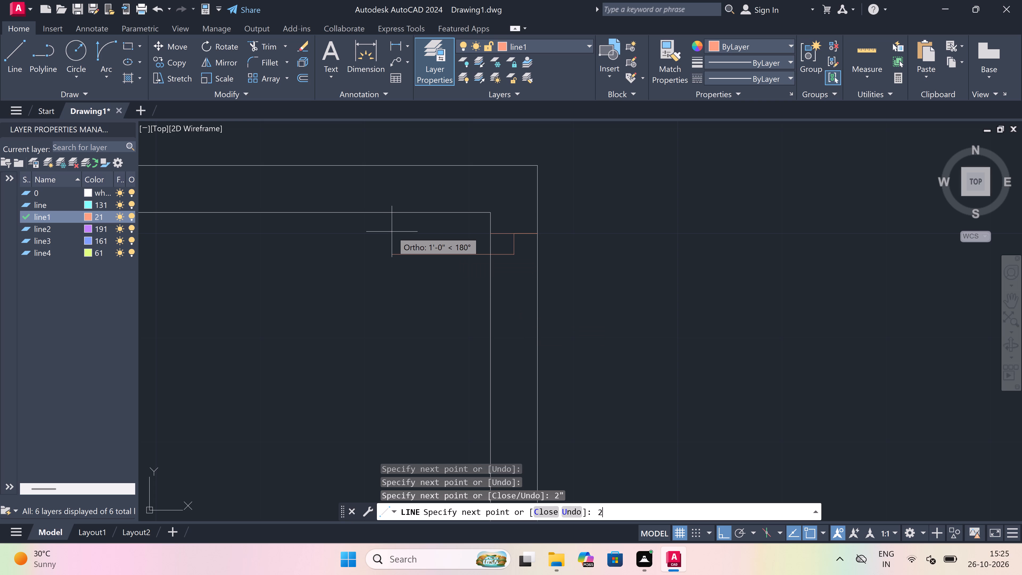
pyautogui.press('space')
pyautogui.press('Escape')
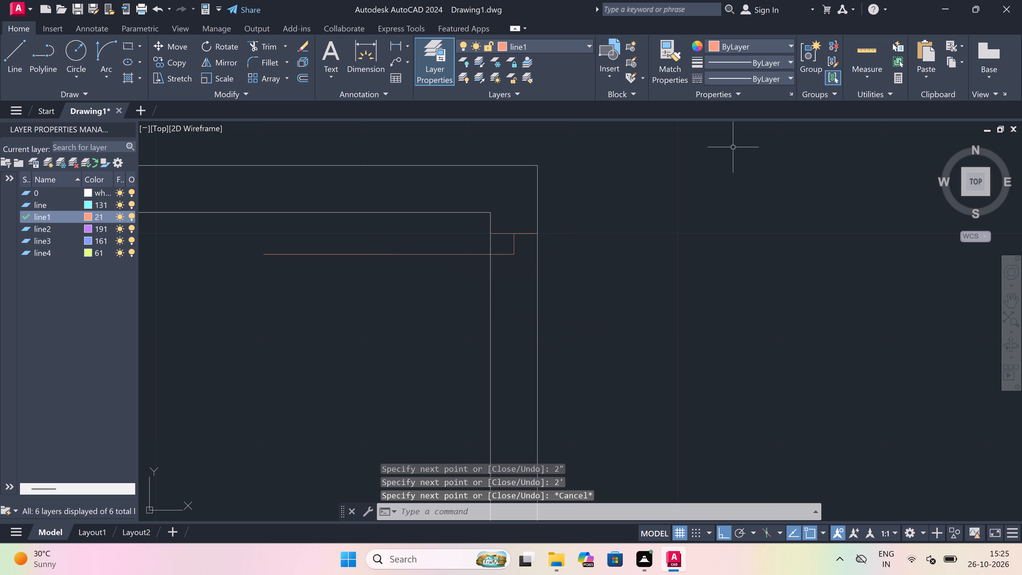
# Draw the opposite jamb line lower across the small room's right wall, with a 2" stub from its midpoint pointing up.
pyautogui.scroll(-4, 502, 223)
pyautogui.scroll(2, 513, 253)
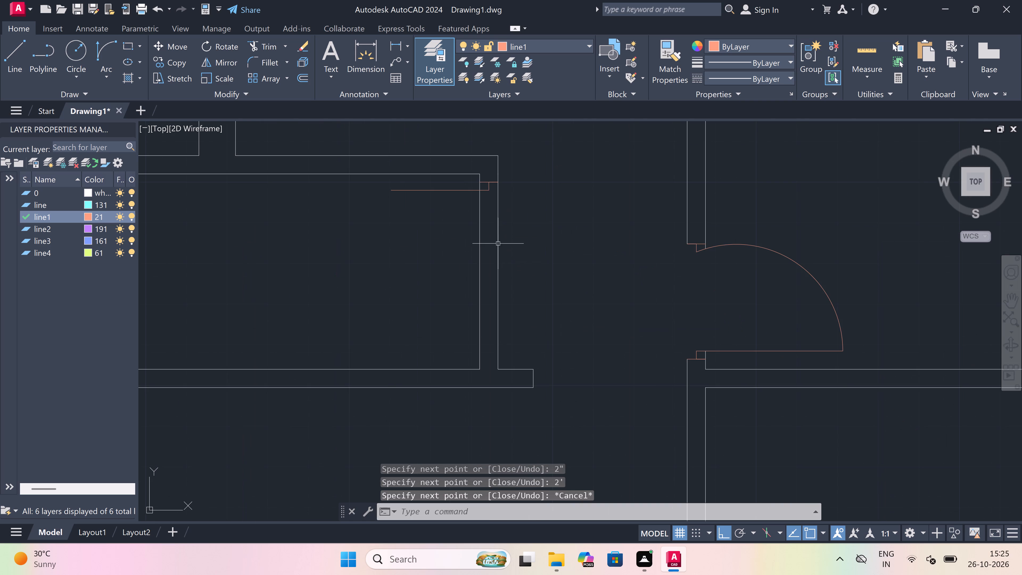
pyautogui.scroll(2, 480, 186)
pyautogui.press('space')
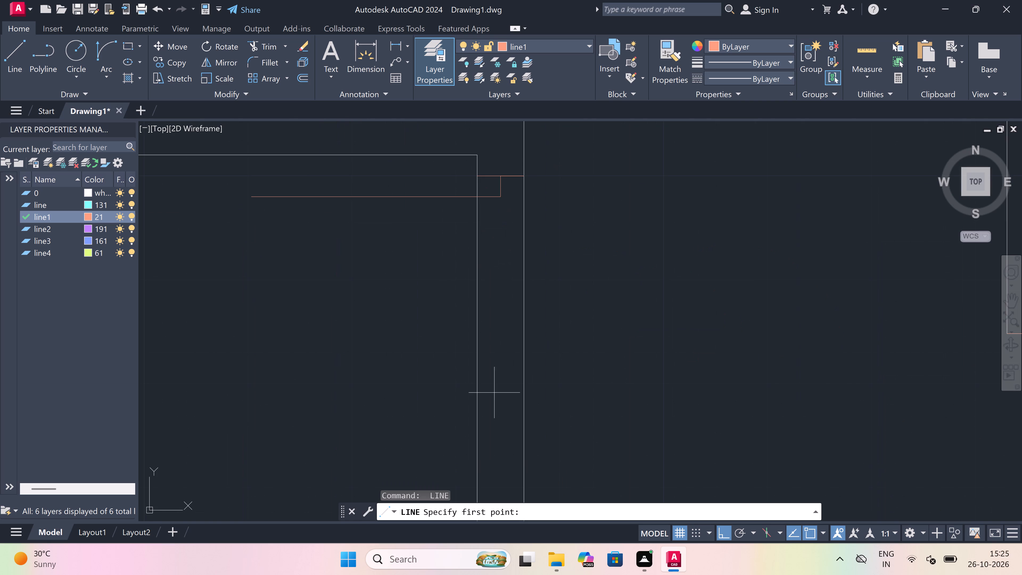
pyautogui.moveTo(477, 381); pyautogui.dragTo(492, 381)
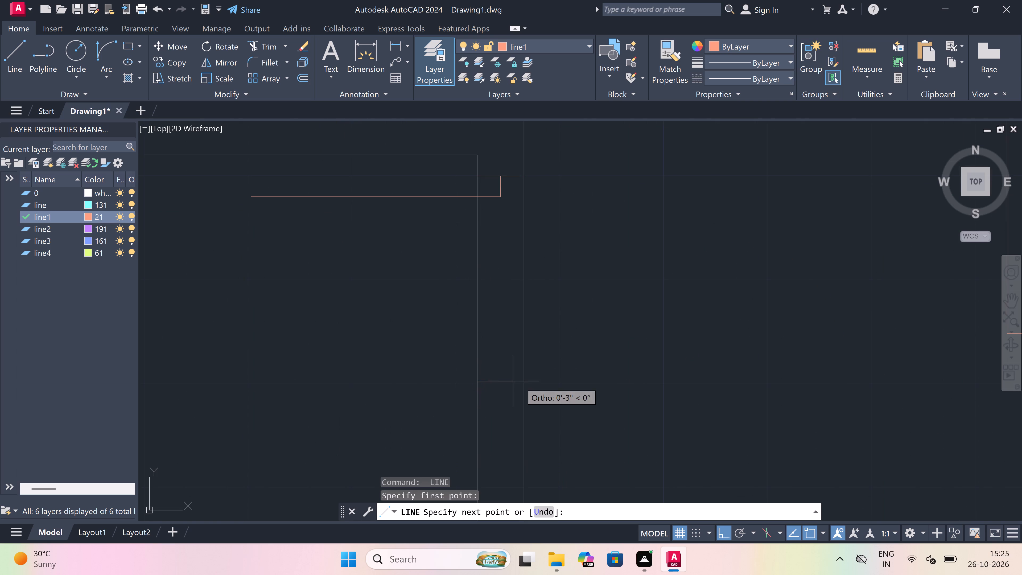
pyautogui.moveTo(525, 381); pyautogui.dragTo(514, 381)
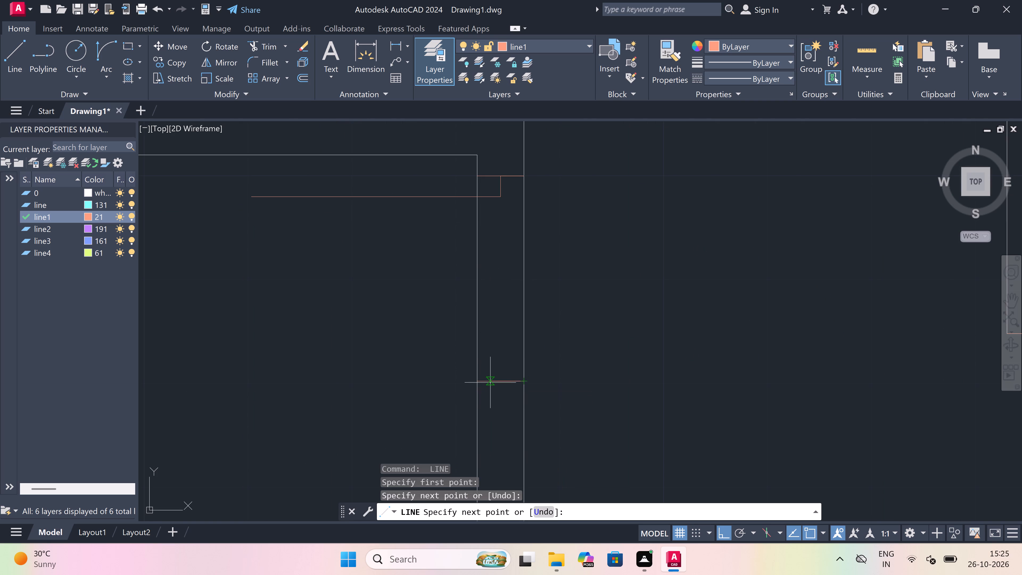
pyautogui.moveTo(501, 380); pyautogui.dragTo(498, 367)
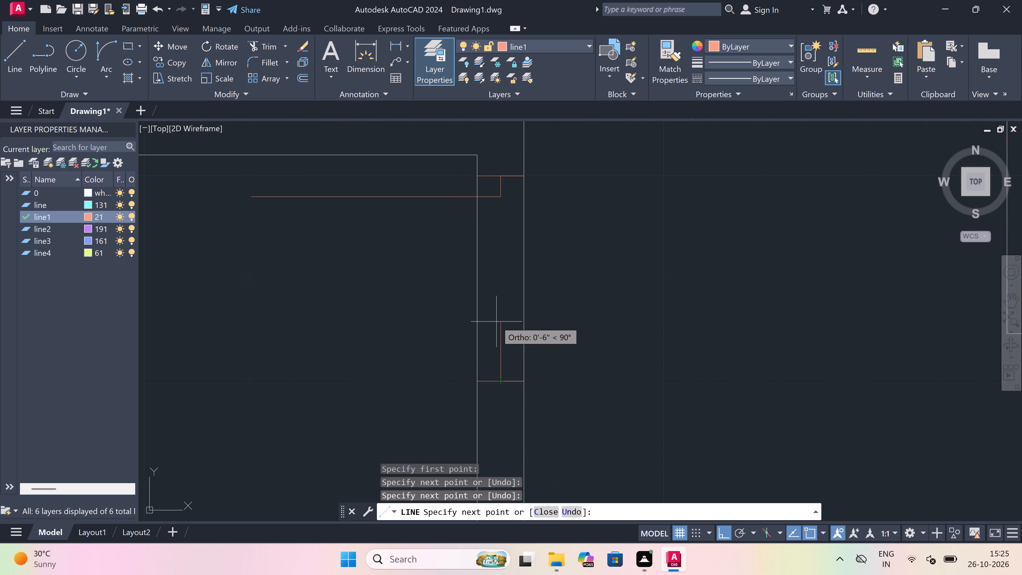
pyautogui.write('2"')
pyautogui.press('space')
pyautogui.press('Escape')
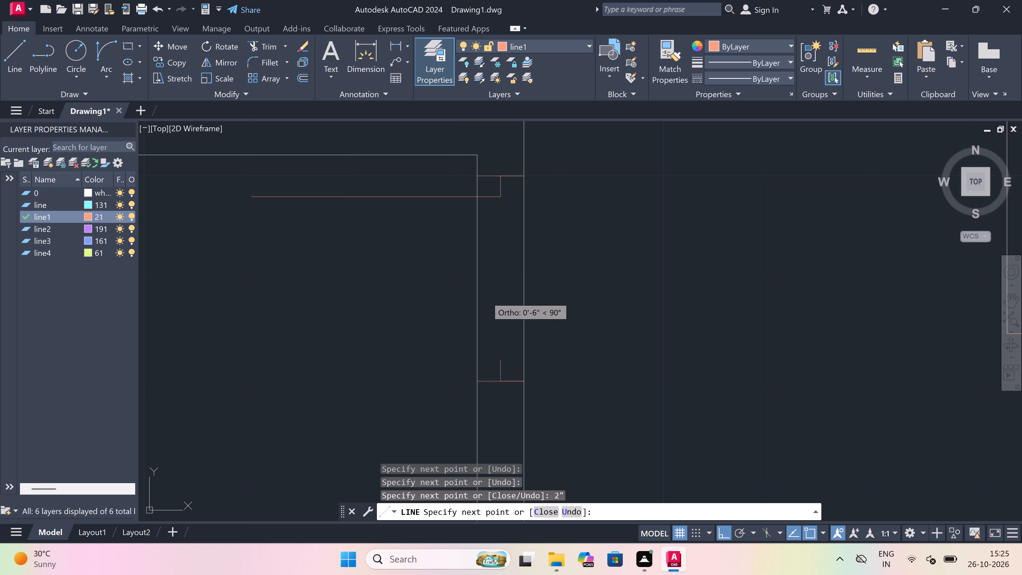
# Draw the swing arc by start, end and direction from the 2' leaf's free end to the lower stub's end.
pyautogui.moveTo(98, 42); pyautogui.dragTo(114, 50)
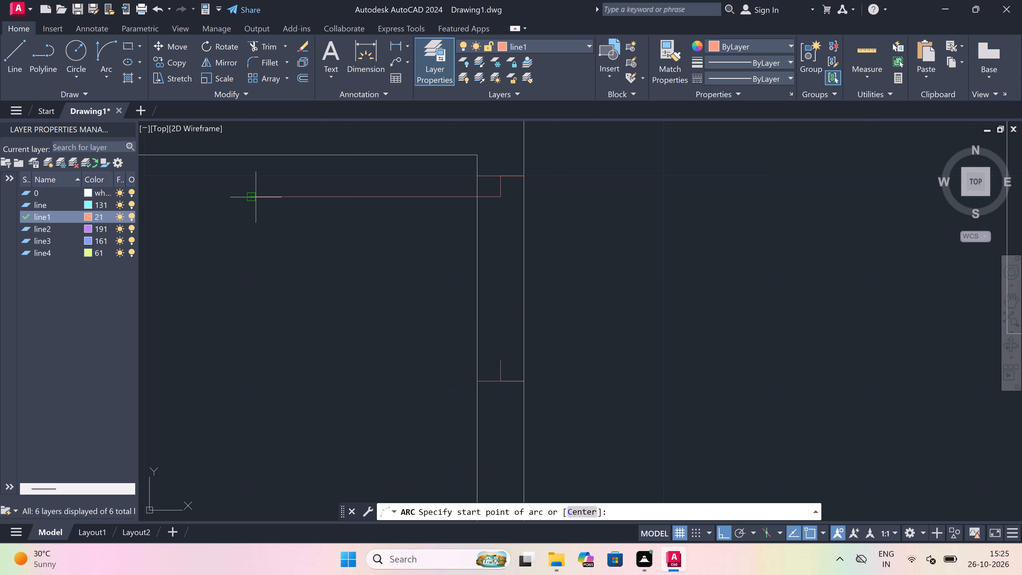
pyautogui.moveTo(256, 197); pyautogui.dragTo(245, 201)
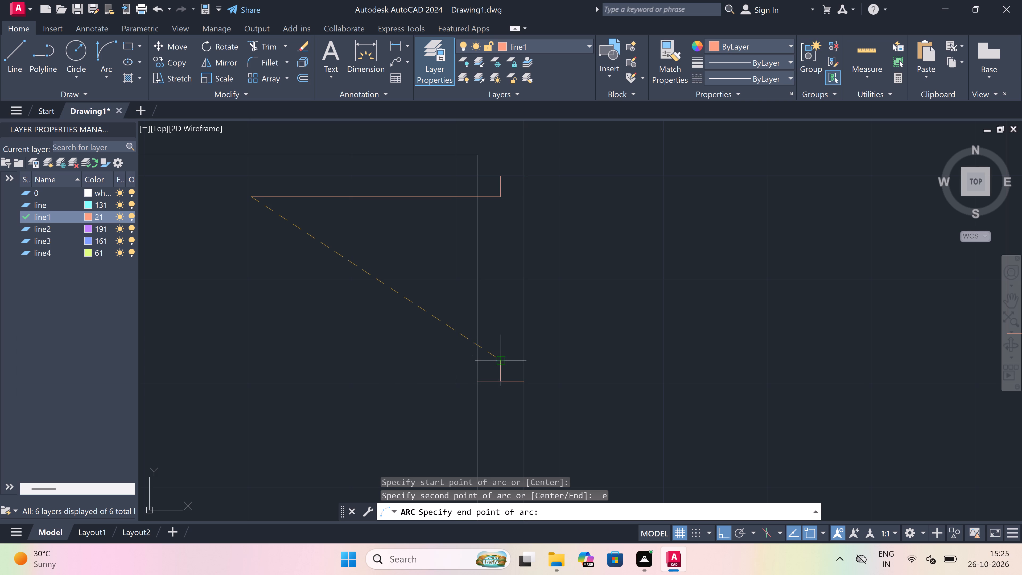
pyautogui.moveTo(499, 361); pyautogui.dragTo(497, 362)
pyautogui.click(311, 400)
# Trim the small upper-left room's right wall face lines crossing the doorway between its two jambs.
pyautogui.press('t')
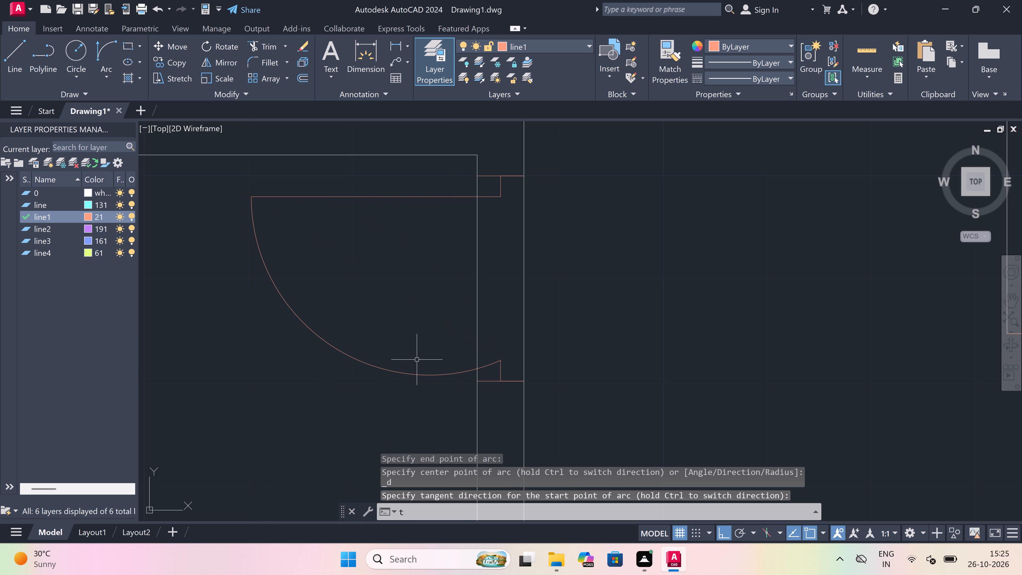
pyautogui.press('r')
pyautogui.press('space')
pyautogui.moveTo(410, 328); pyautogui.dragTo(437, 322)
pyautogui.click(751, 301)
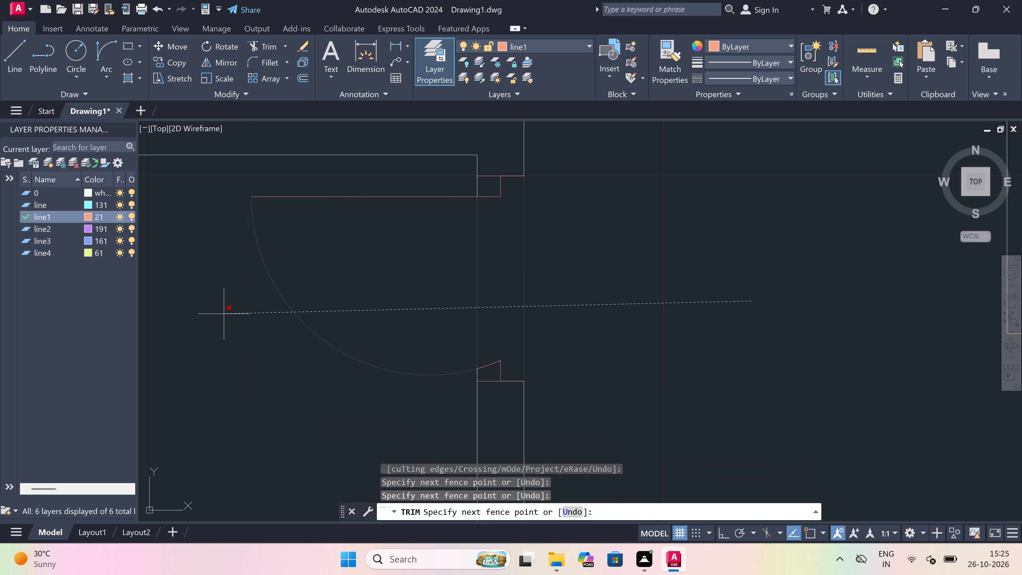
pyautogui.click(382, 291)
pyautogui.press('Escape')
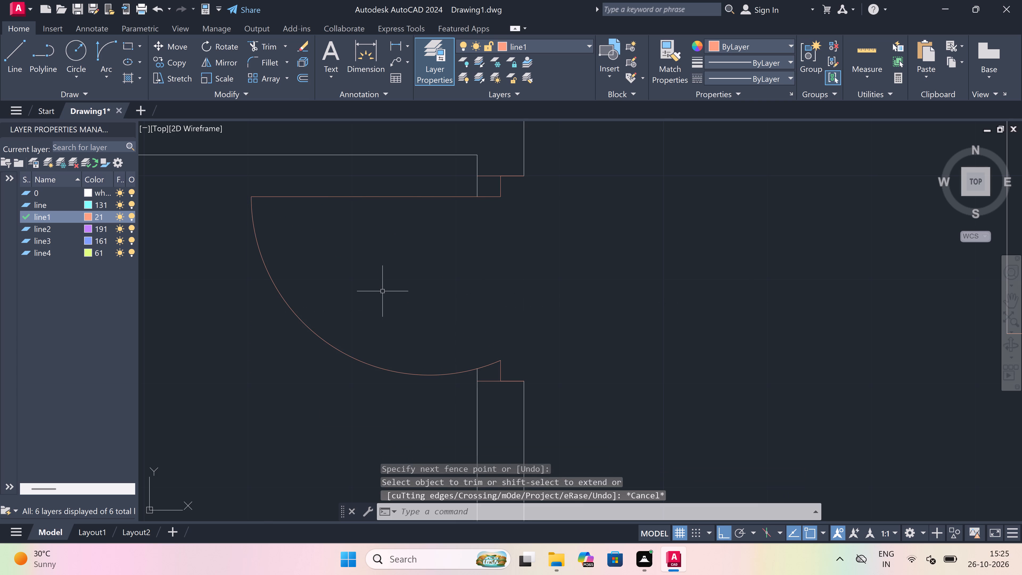
# Draw a jamb line across the wall beside the upper-left shaft, below its window near the wall's base, with a 2" midpoint stub upward.
pyautogui.scroll(-6, 381, 292)
pyautogui.write('l')
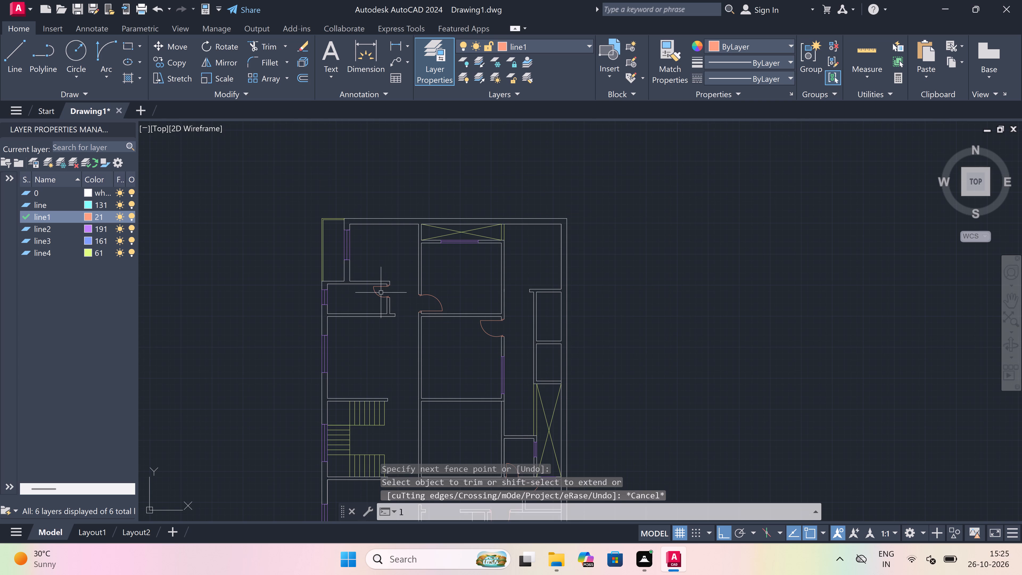
pyautogui.press('space')
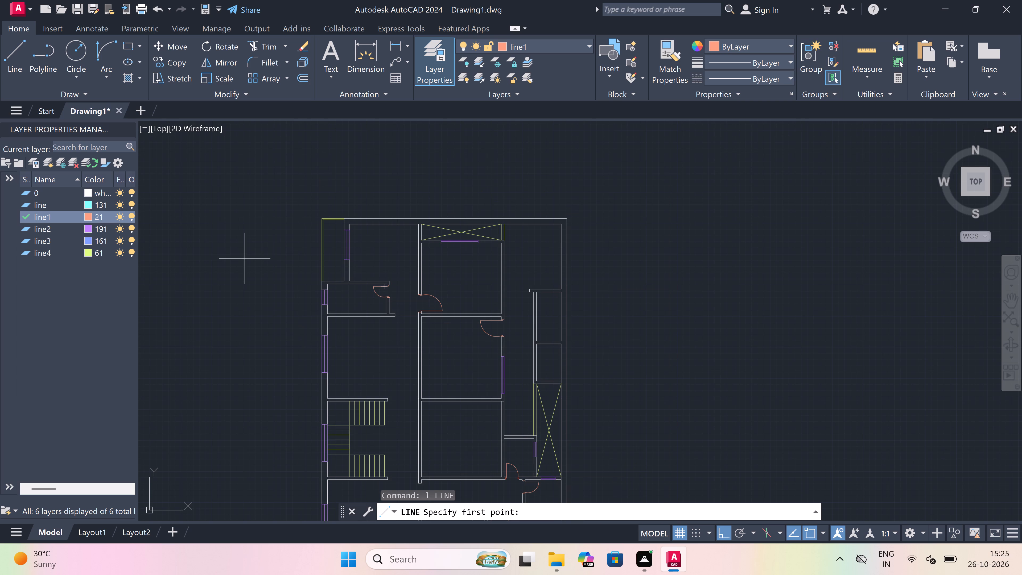
pyautogui.scroll(1, 367, 280)
pyautogui.scroll(2, 282, 244)
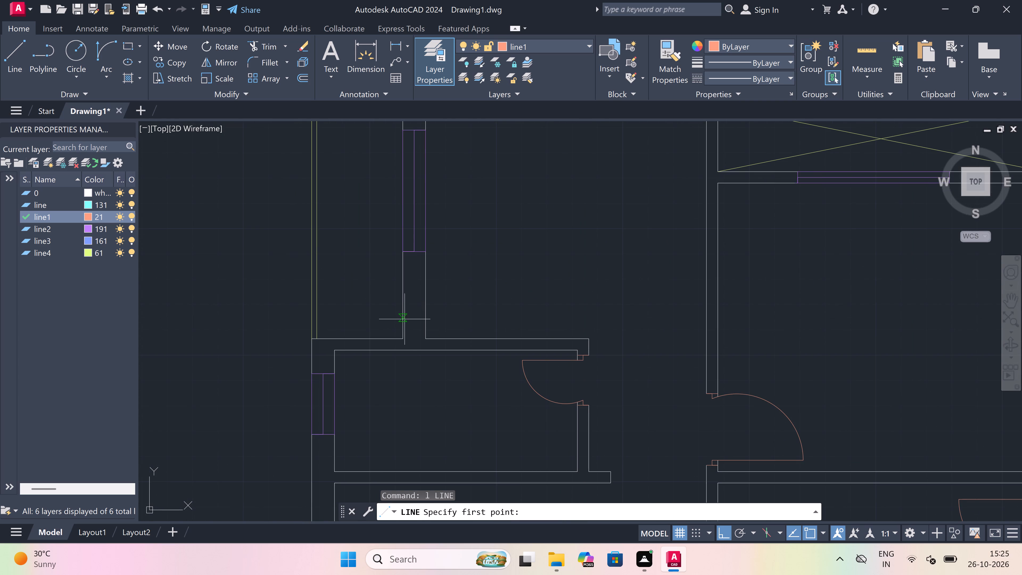
pyautogui.scroll(2, 401, 337)
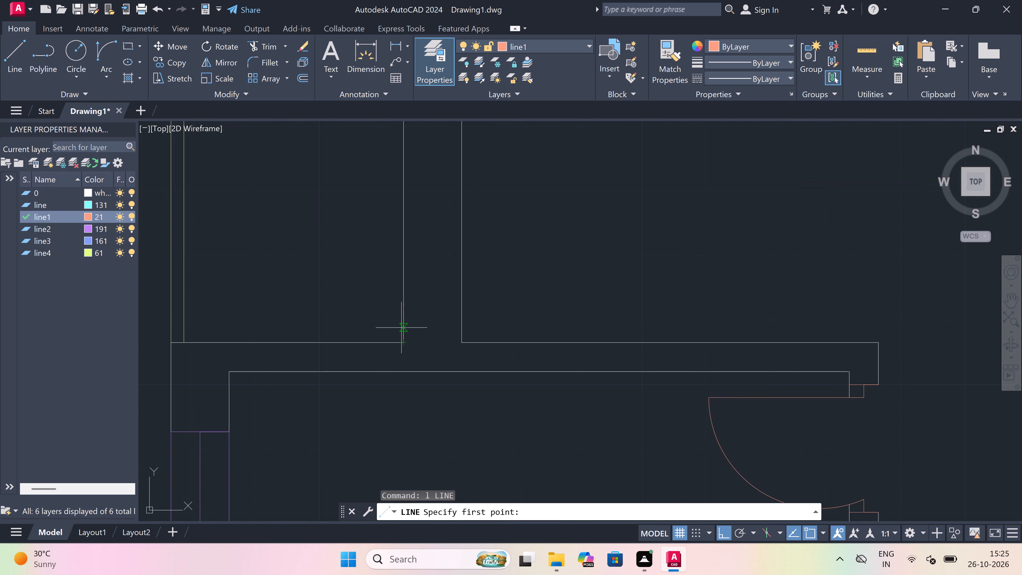
pyautogui.moveTo(401, 325); pyautogui.dragTo(417, 318)
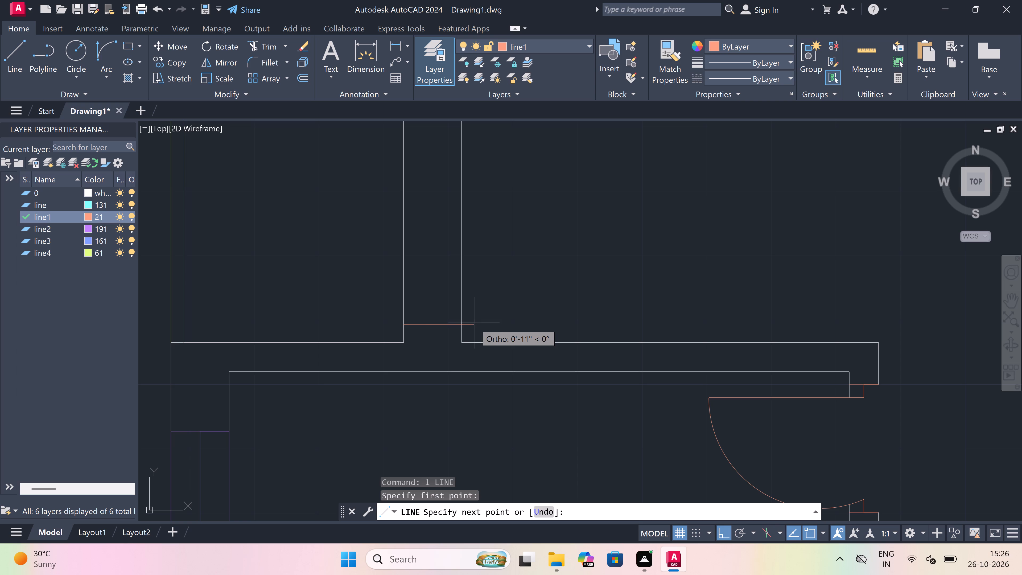
pyautogui.click(453, 322)
pyautogui.click(465, 324)
pyautogui.scroll(2, 433, 327)
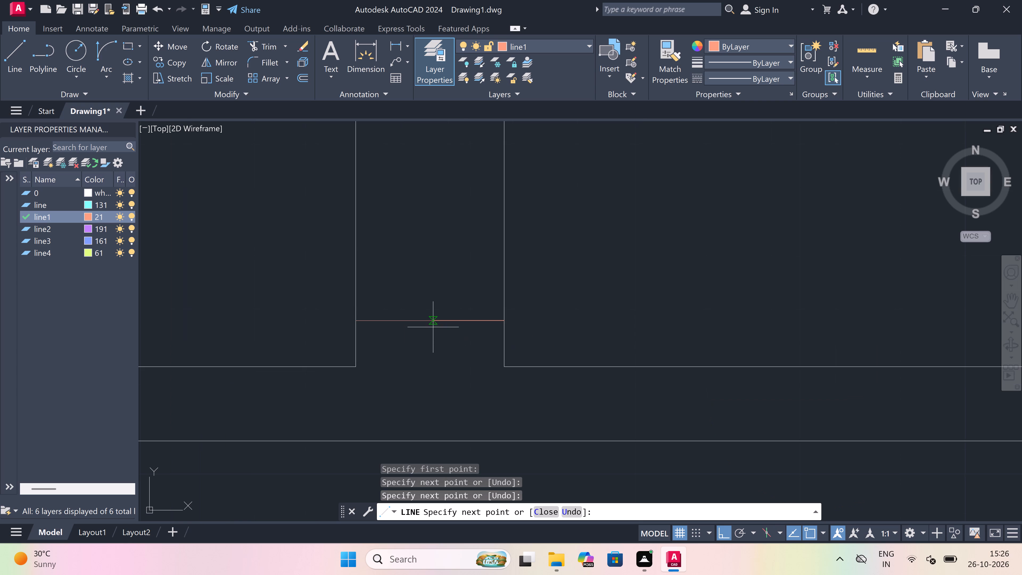
pyautogui.moveTo(428, 322); pyautogui.dragTo(428, 314)
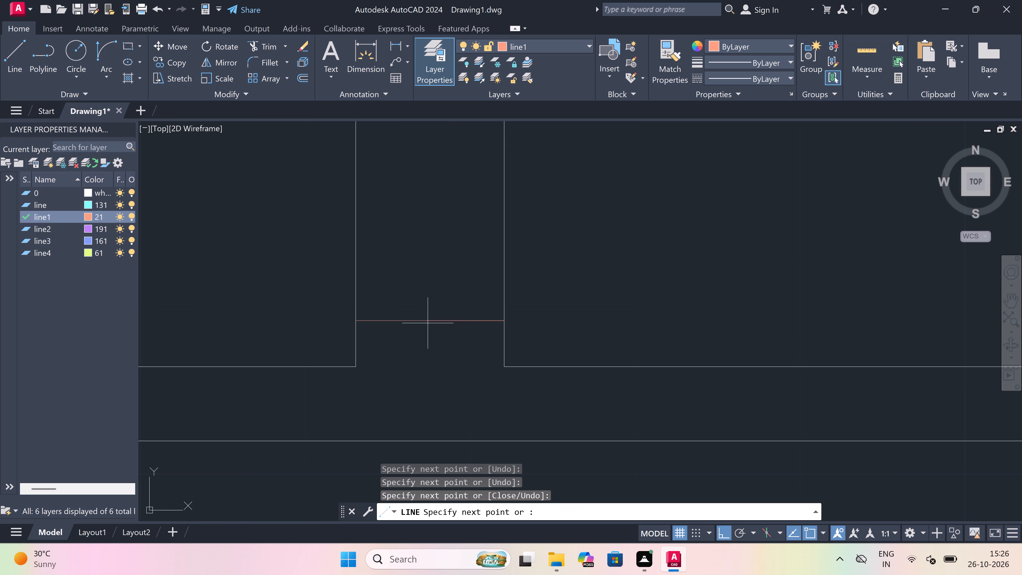
pyautogui.moveTo(428, 314); pyautogui.dragTo(430, 271)
pyautogui.write('2"')
pyautogui.press('space')
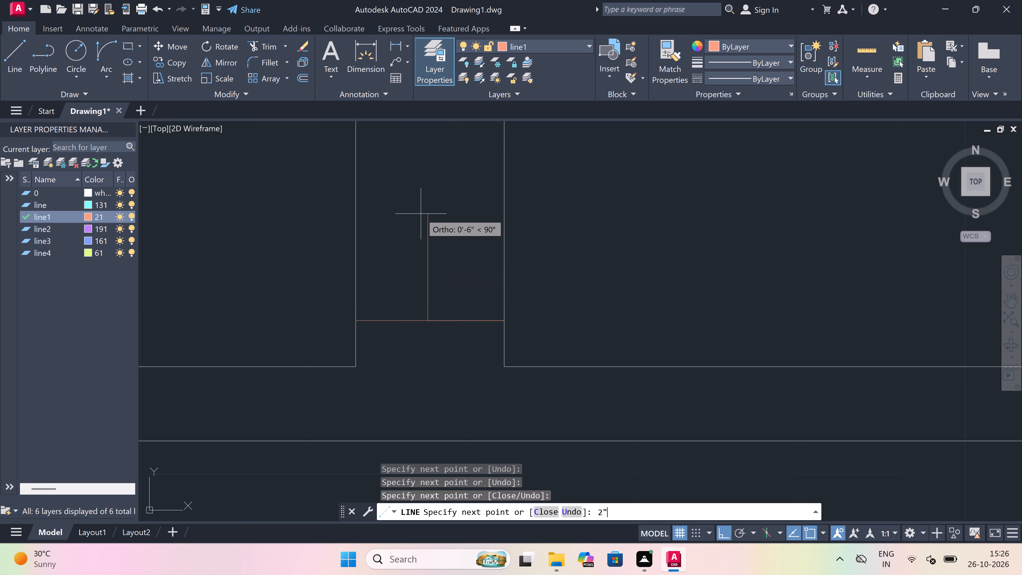
pyautogui.scroll(-4, 399, 261)
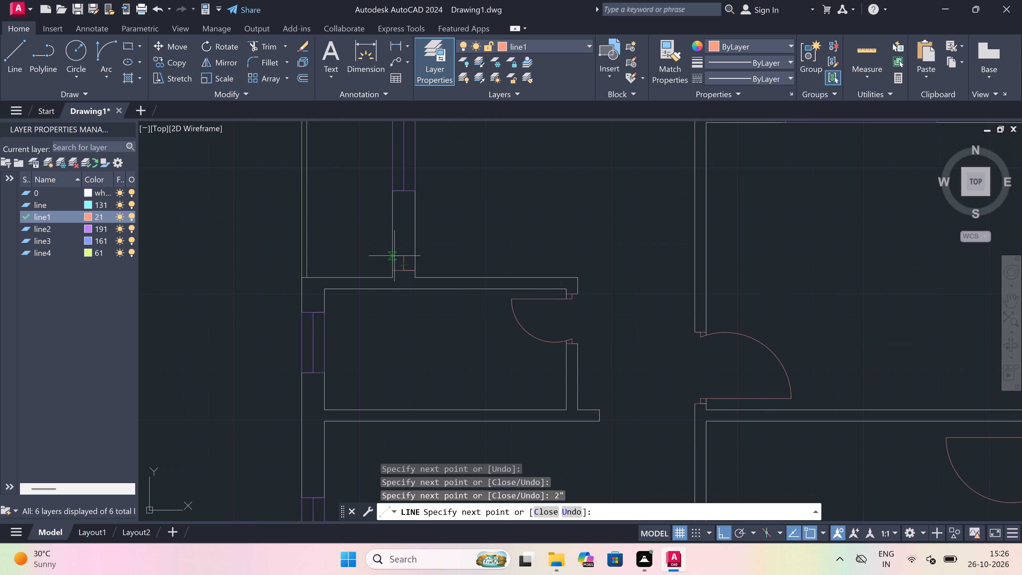
pyautogui.scroll(2, 394, 256)
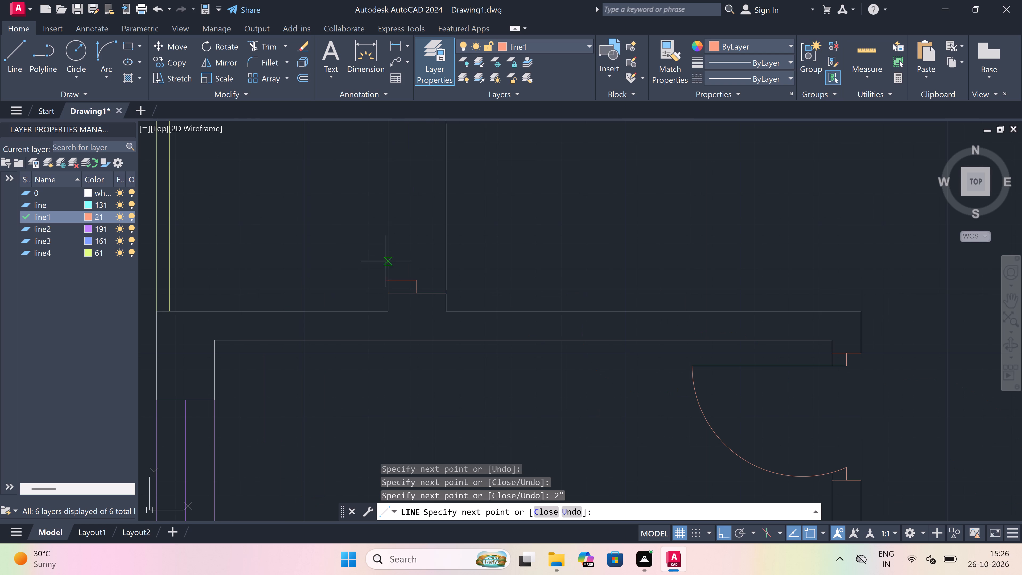
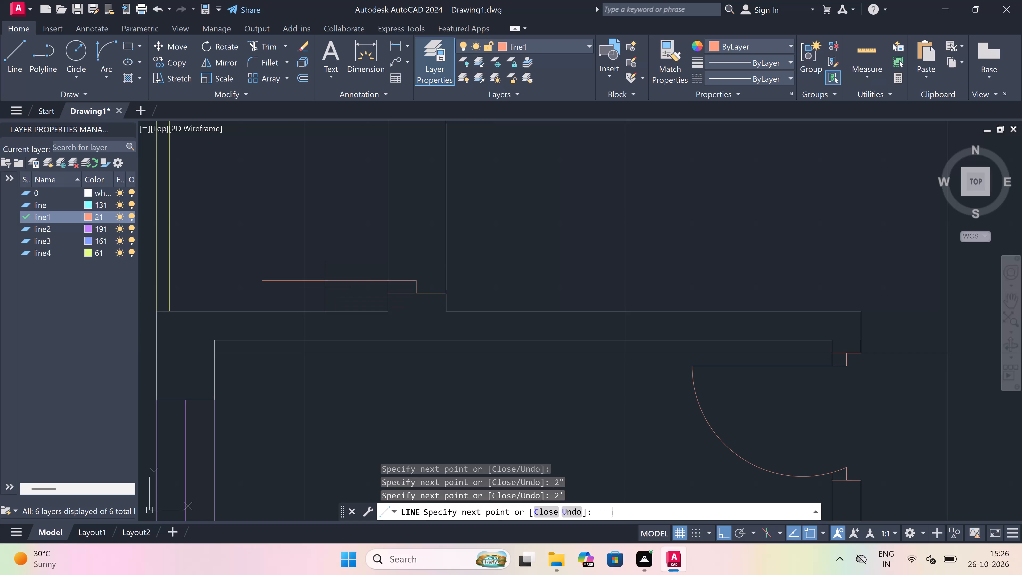
# Draw the upper jamb line across the wall below the purple window, with a 2" stop downward from its midpoint.
pyautogui.press('Escape')
pyautogui.press('space')
pyautogui.scroll(-3, 349, 283)
pyautogui.scroll(2, 349, 263)
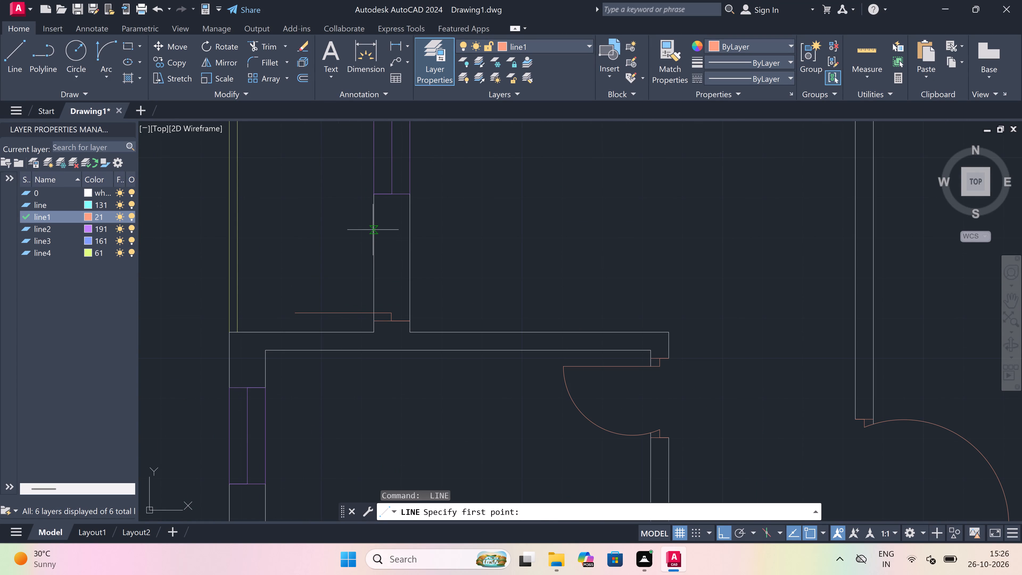
pyautogui.moveTo(372, 234); pyautogui.dragTo(377, 234)
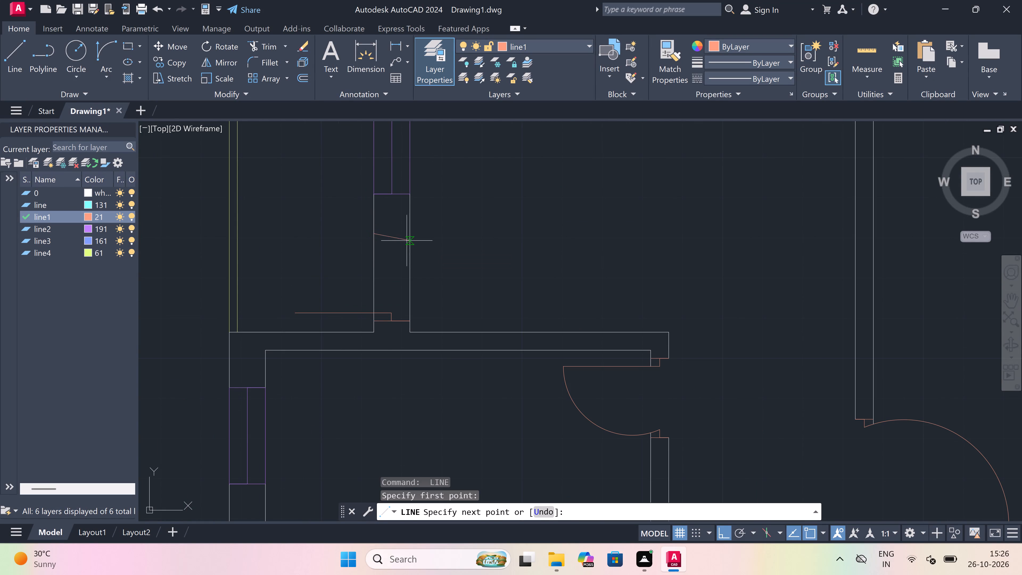
pyautogui.click(411, 233)
pyautogui.moveTo(393, 233); pyautogui.dragTo(391, 239)
pyautogui.scroll(2, 384, 263)
pyautogui.write('2"')
pyautogui.press('space')
pyautogui.press('Escape')
pyautogui.scroll(-1, 382, 262)
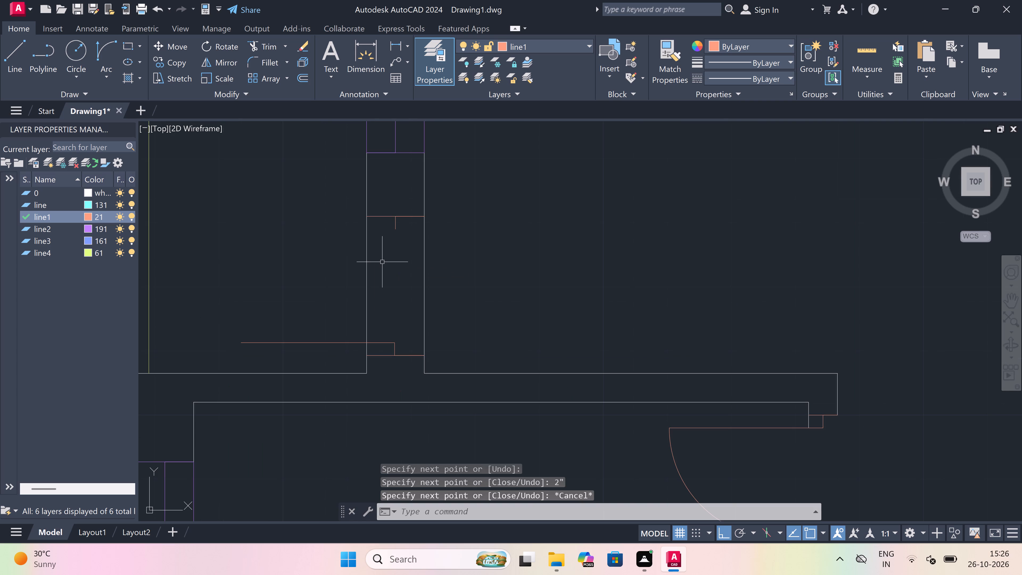
# Draw the door swing arc from the free end of the door leaf to the upper stop's lower end.
pyautogui.moveTo(102, 43); pyautogui.dragTo(110, 54)
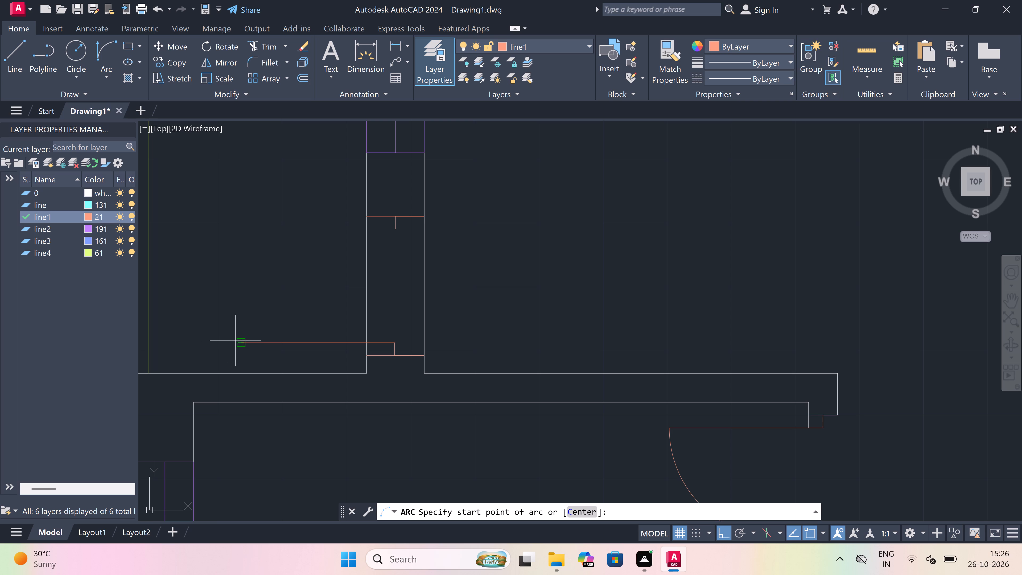
pyautogui.moveTo(238, 341); pyautogui.dragTo(246, 336)
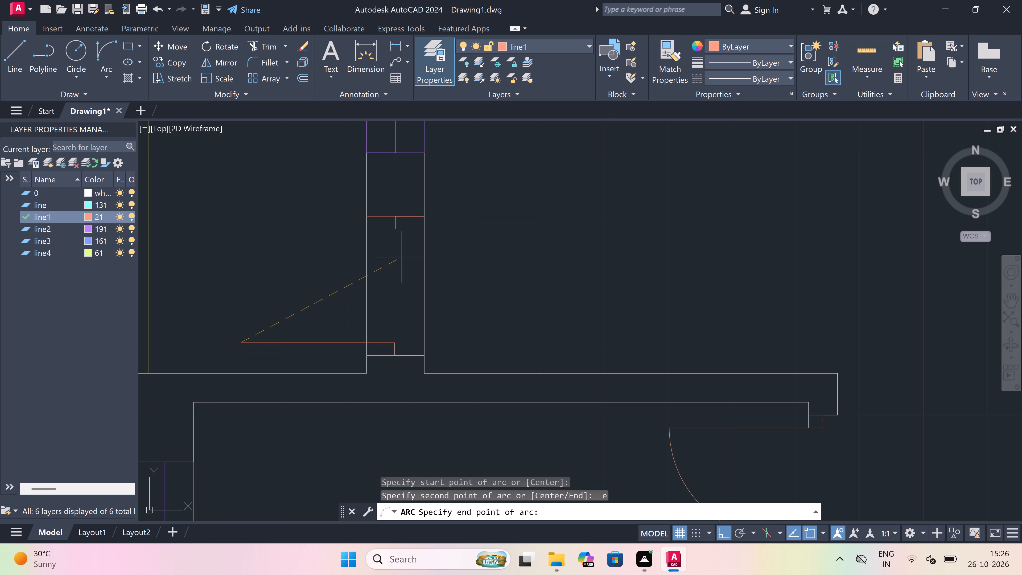
pyautogui.click(398, 232)
pyautogui.moveTo(301, 207); pyautogui.dragTo(310, 210)
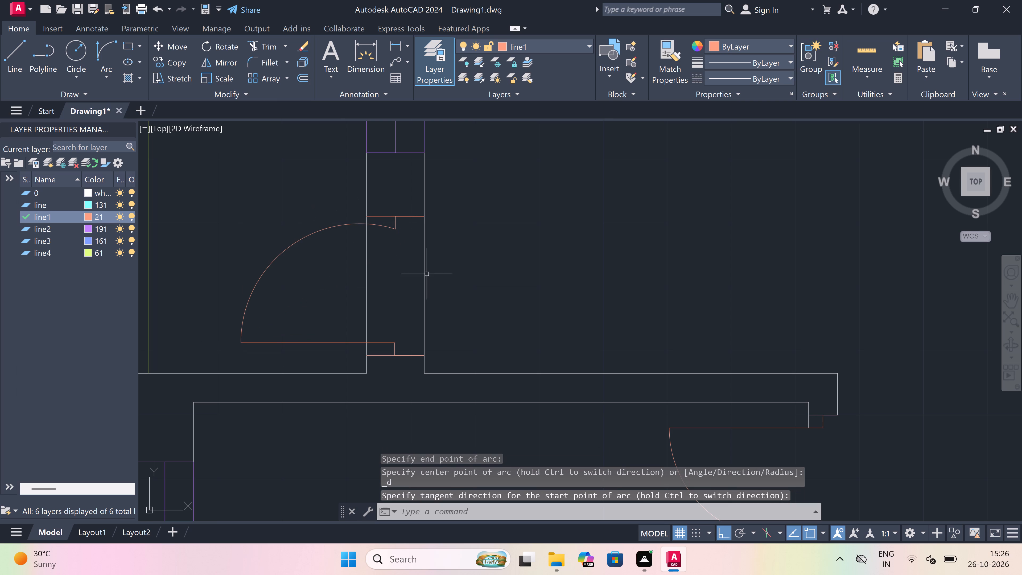
# Trim both wall lines out of the door opening between the two jambs.
pyautogui.press('t')
pyautogui.press('r')
pyautogui.press('space')
pyautogui.moveTo(363, 297); pyautogui.dragTo(385, 298)
pyautogui.click(595, 300)
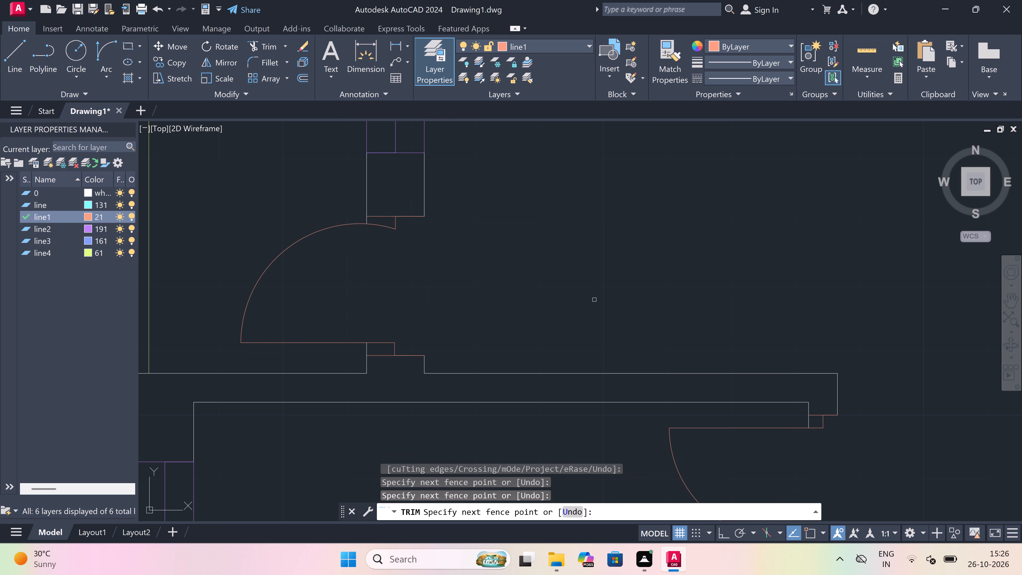
pyautogui.press('Escape')
# In the upper small east room's west wall, draw the lower jamb line, a 2" stop upward and a 2' leaf into the room.
pyautogui.scroll(-3, 259, 311)
pyautogui.scroll(-3, 363, 282)
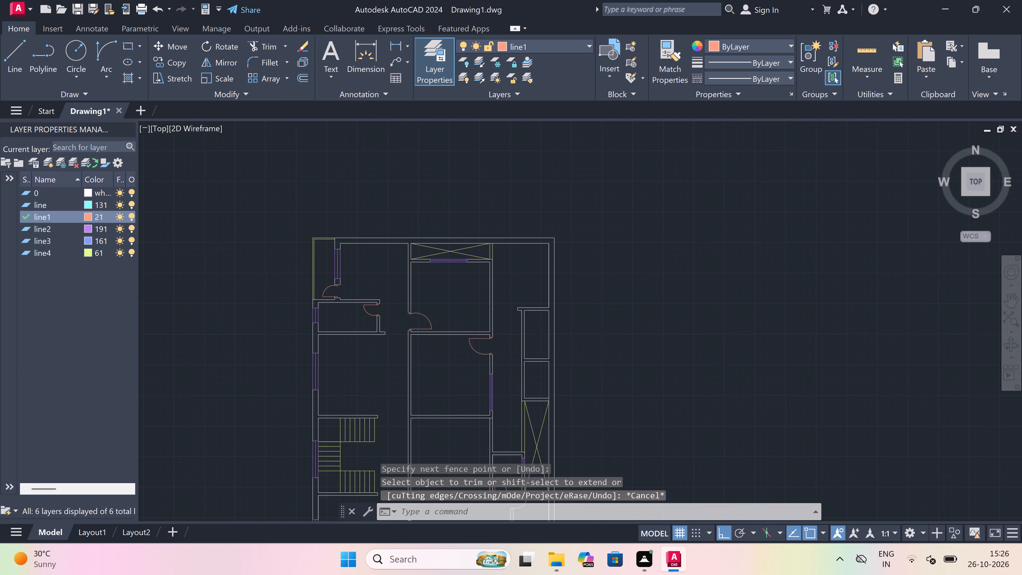
pyautogui.scroll(1, 383, 311)
pyautogui.write('l')
pyautogui.press('space')
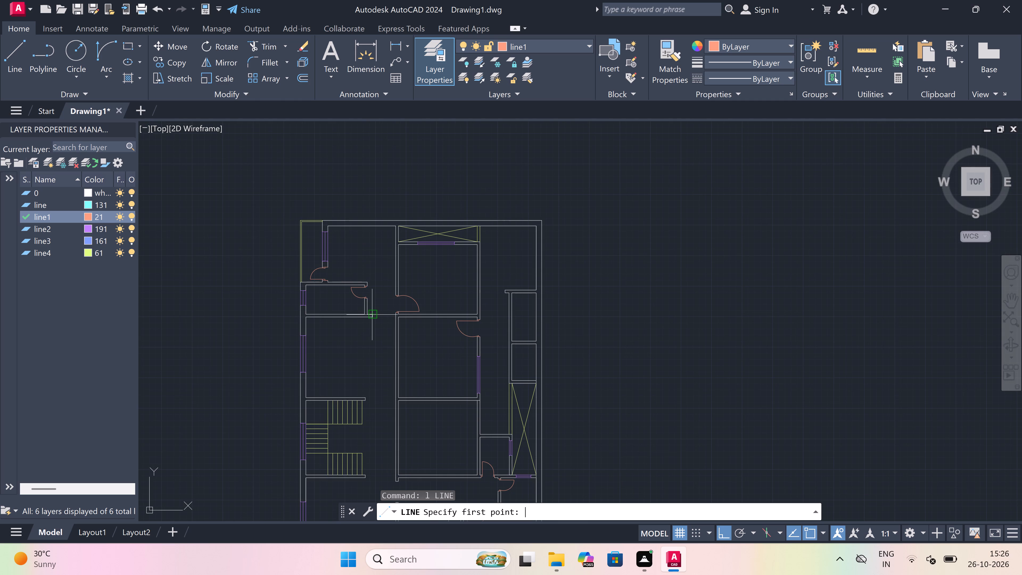
pyautogui.scroll(-2, 375, 314)
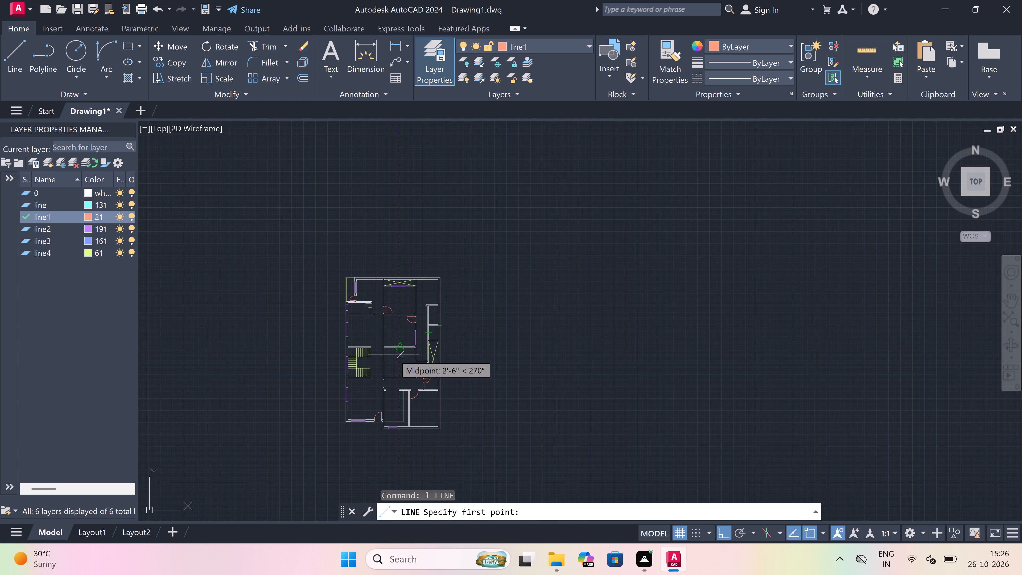
pyautogui.scroll(2, 394, 355)
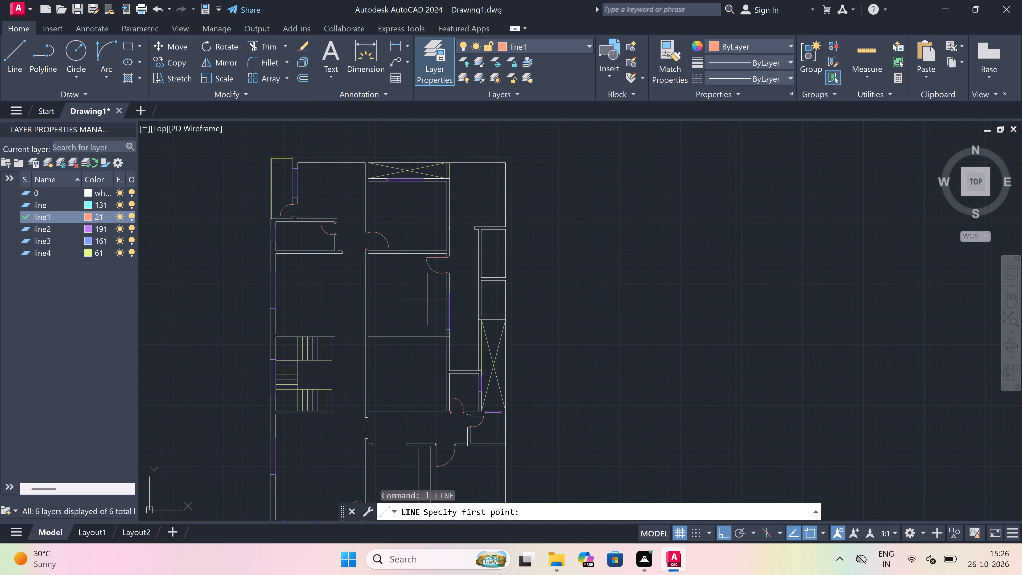
pyautogui.scroll(2, 441, 298)
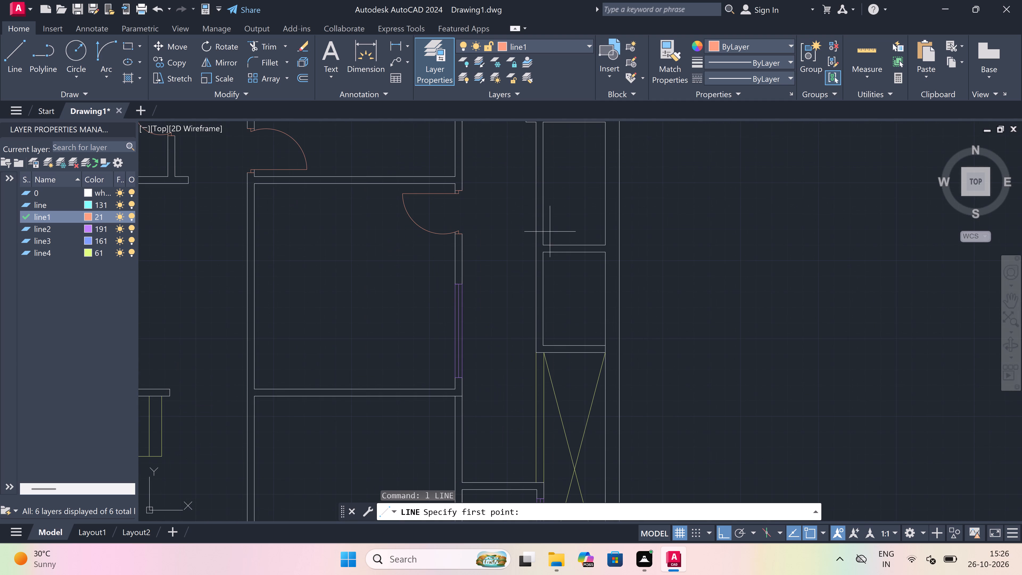
pyautogui.scroll(2, 542, 237)
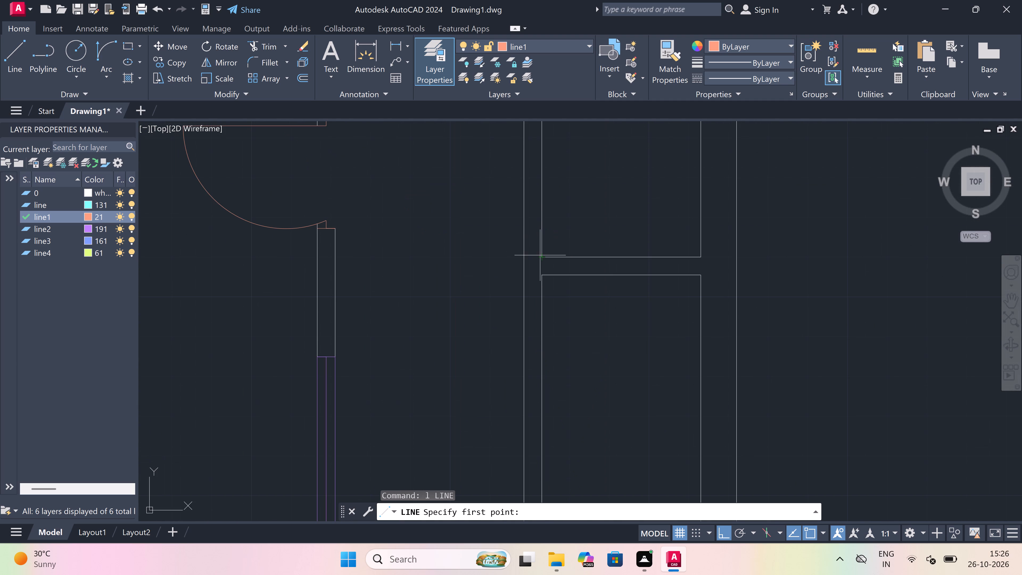
pyautogui.scroll(2, 539, 249)
pyautogui.moveTo(544, 249); pyautogui.dragTo(541, 249)
pyautogui.click(501, 248)
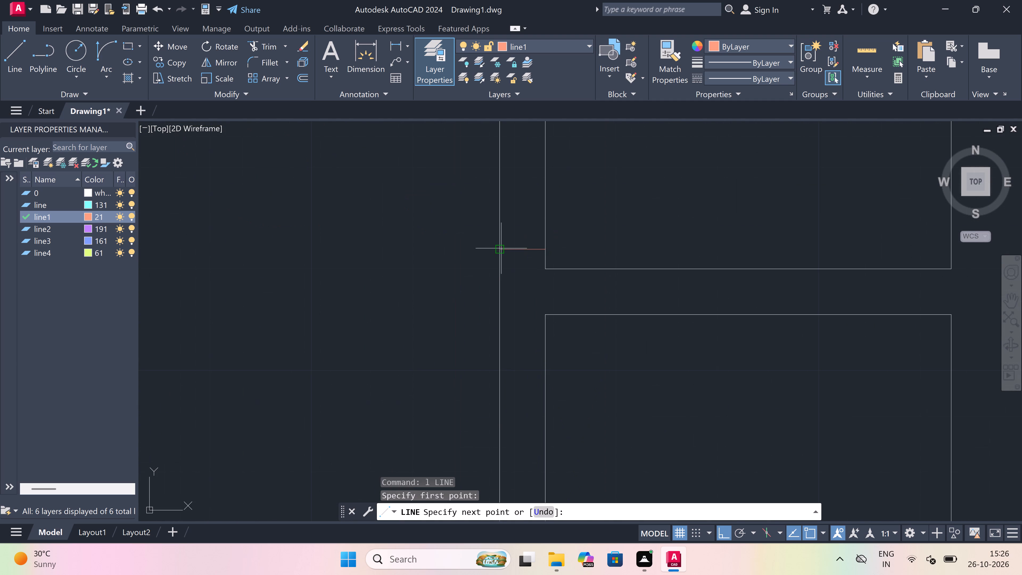
pyautogui.moveTo(520, 249); pyautogui.dragTo(520, 246)
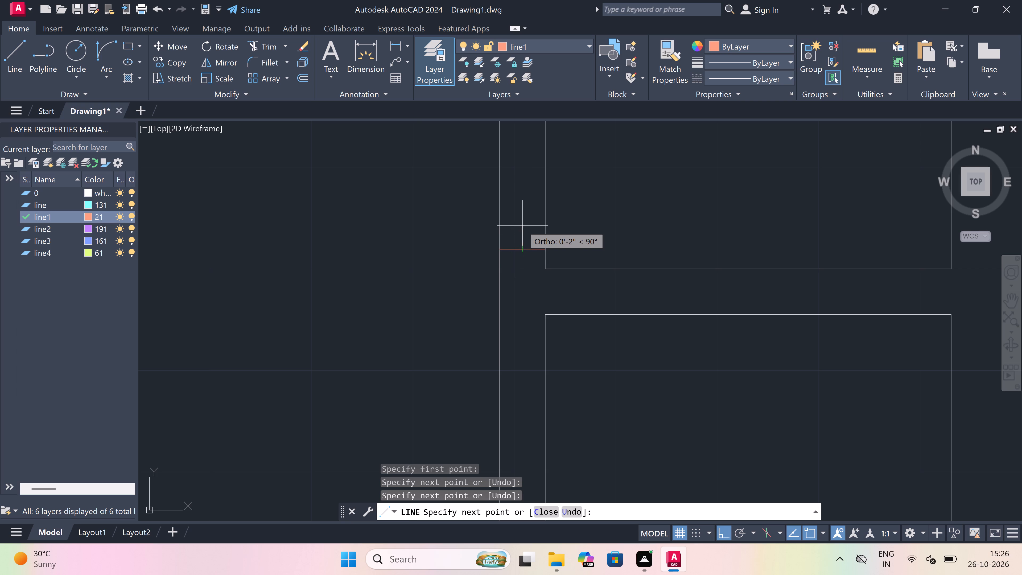
pyautogui.write('2"')
pyautogui.press('space')
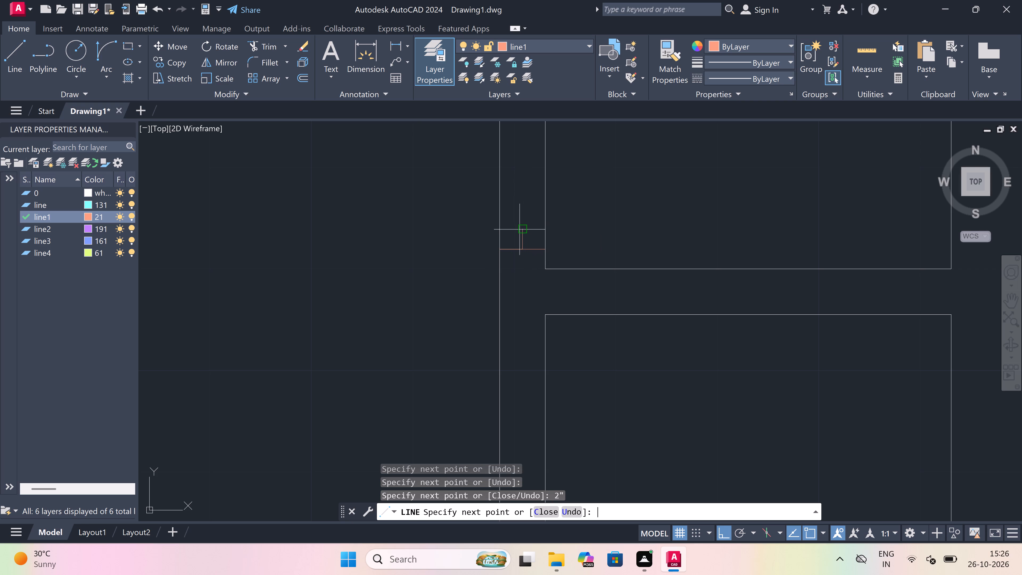
pyautogui.scroll(-4, 518, 228)
pyautogui.scroll(4, 518, 211)
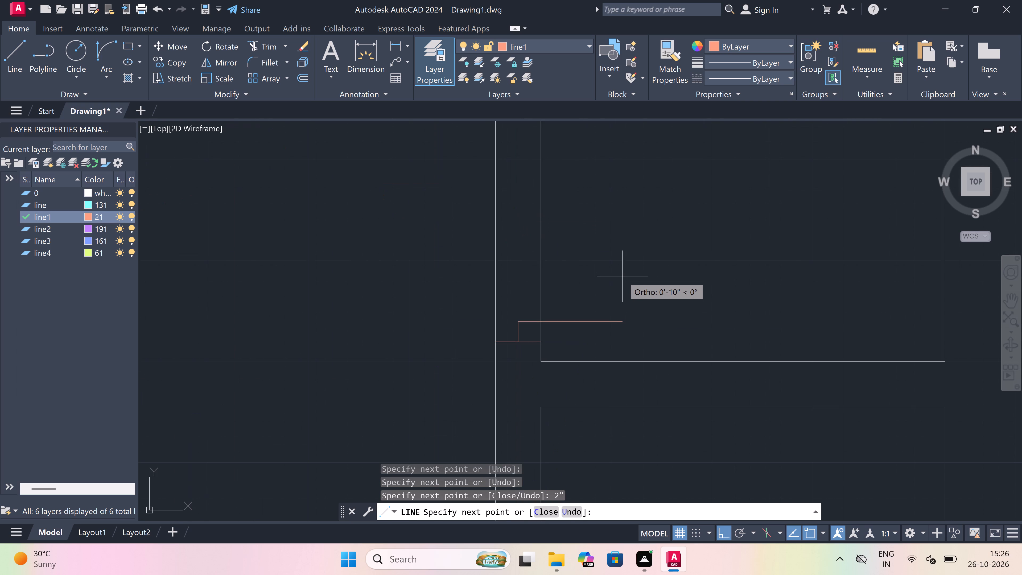
pyautogui.write("2'")
pyautogui.press('space')
pyautogui.press('Escape')
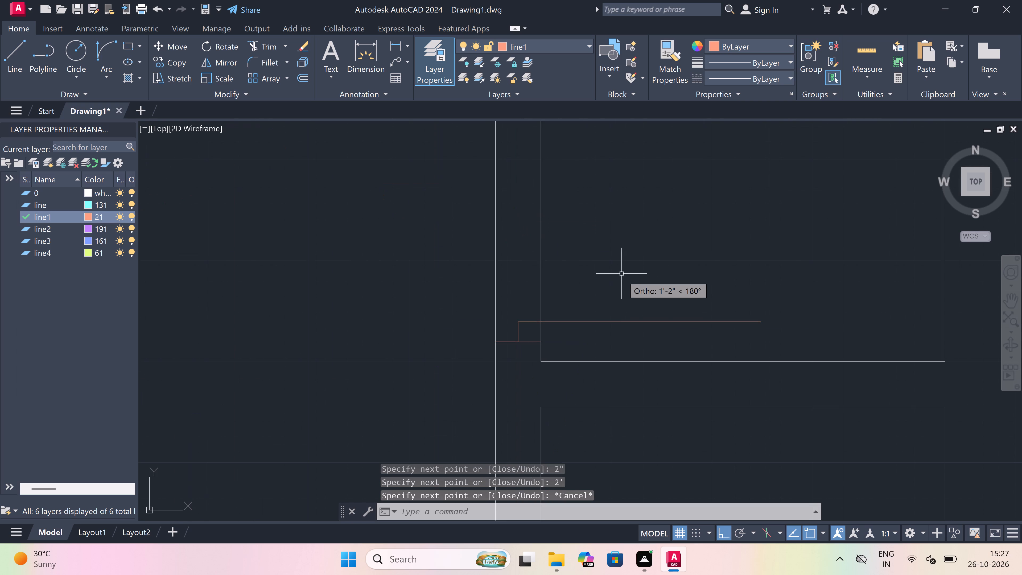
# Draw the upper jamb line across the same wall above the new leaf, with a 2" stop downward from its midpoint.
pyautogui.press('space')
pyautogui.scroll(-4, 468, 344)
pyautogui.scroll(3, 484, 307)
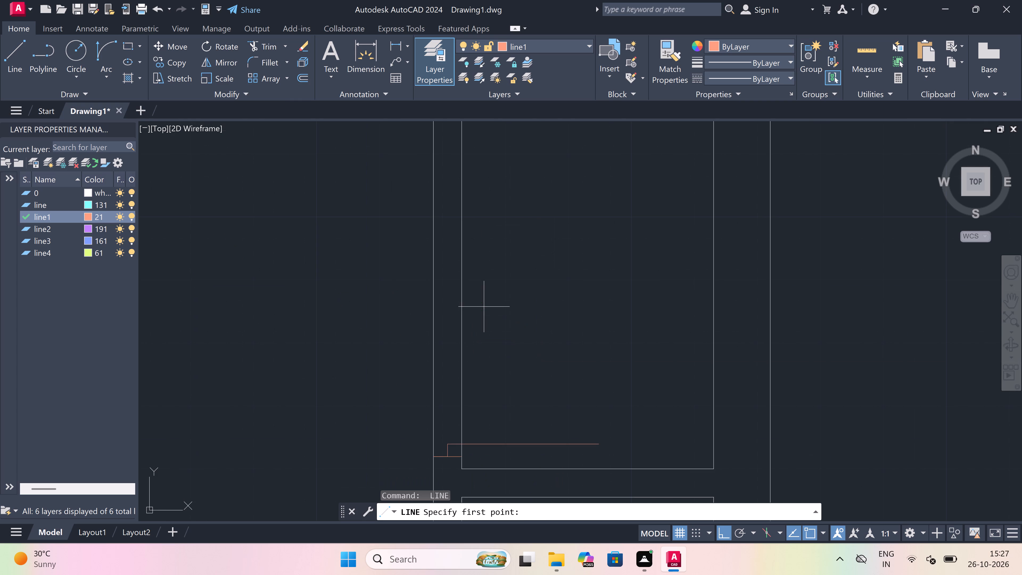
pyautogui.scroll(-2, 466, 324)
pyautogui.scroll(3, 459, 383)
pyautogui.scroll(-3, 459, 374)
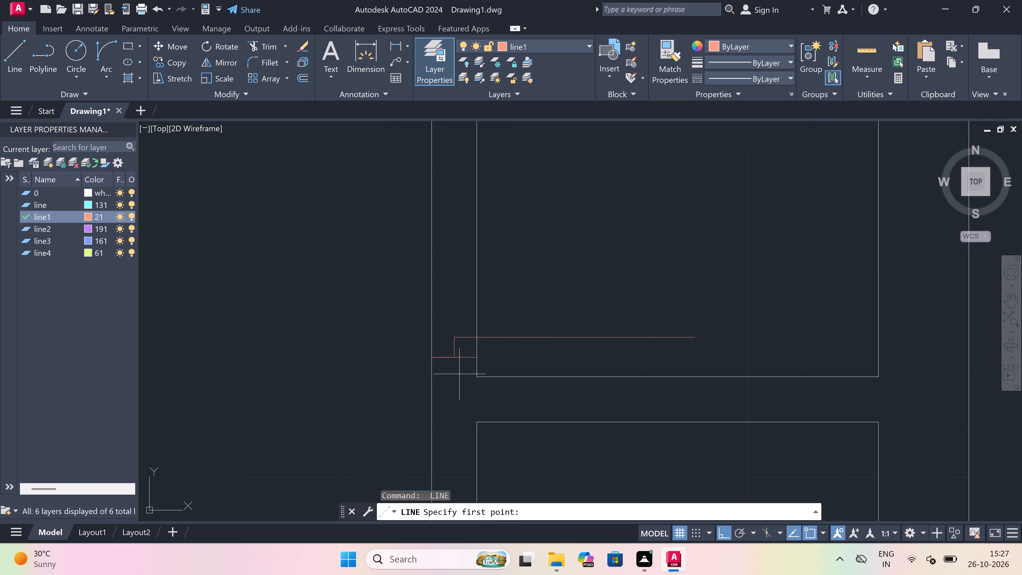
pyautogui.scroll(3, 457, 338)
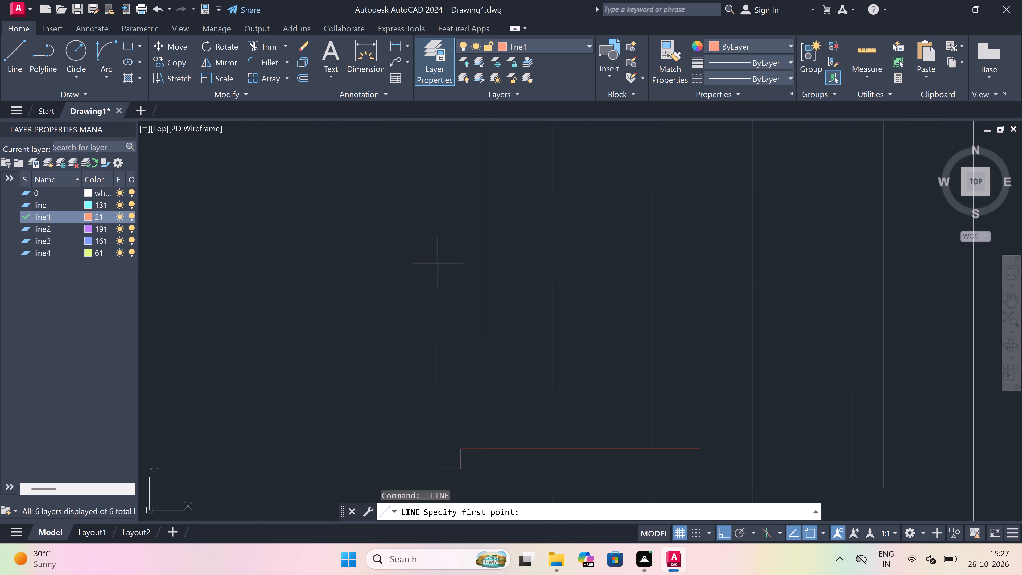
pyautogui.click(439, 269)
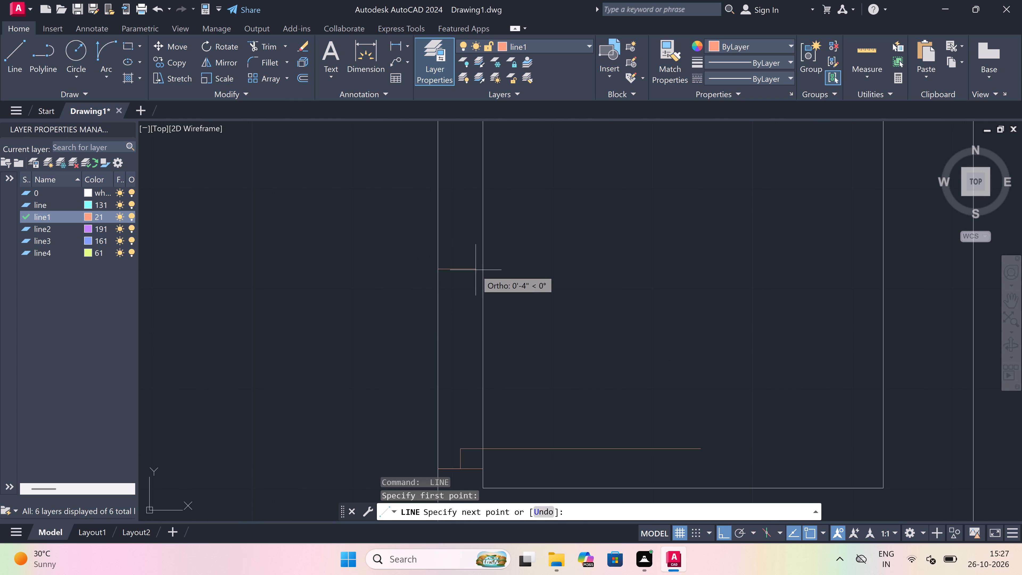
pyautogui.moveTo(481, 269); pyautogui.dragTo(475, 269)
pyautogui.moveTo(464, 273); pyautogui.dragTo(463, 313)
pyautogui.write('2"')
pyautogui.press('space')
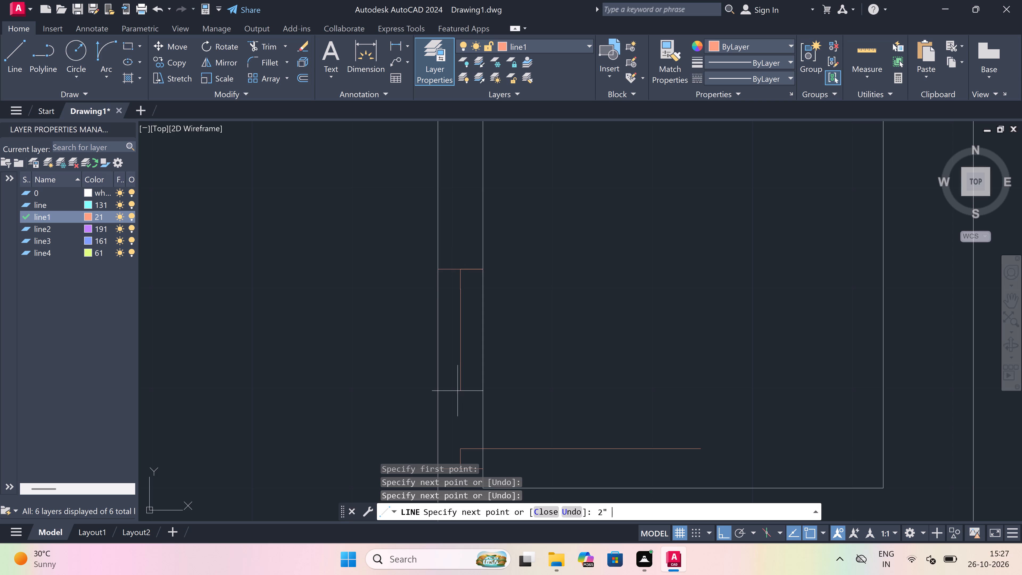
pyautogui.press('Escape')
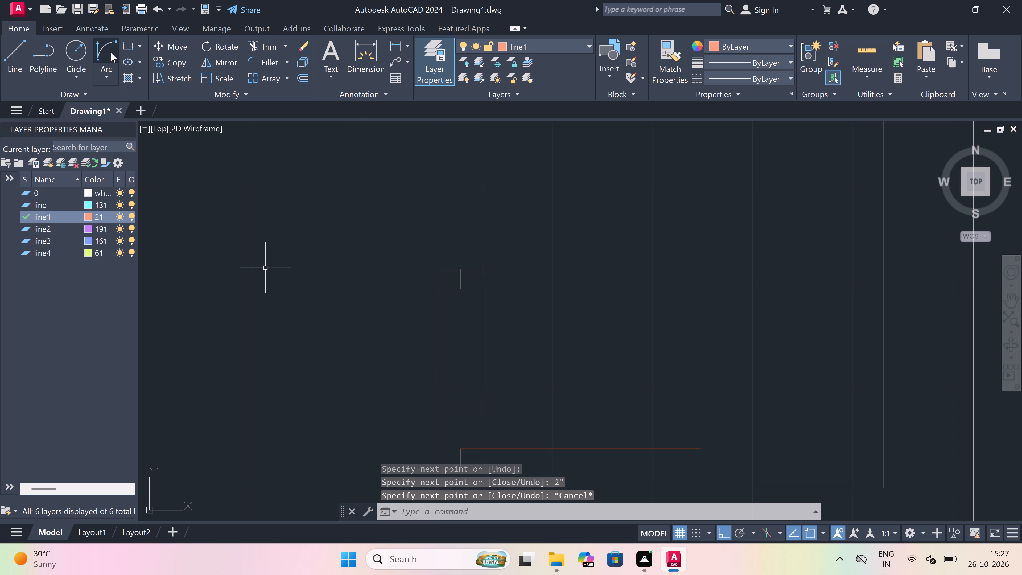
# Draw the swing arc from the free end of the 2' leaf to the upper stop's lower end.
pyautogui.moveTo(109, 51); pyautogui.dragTo(156, 68)
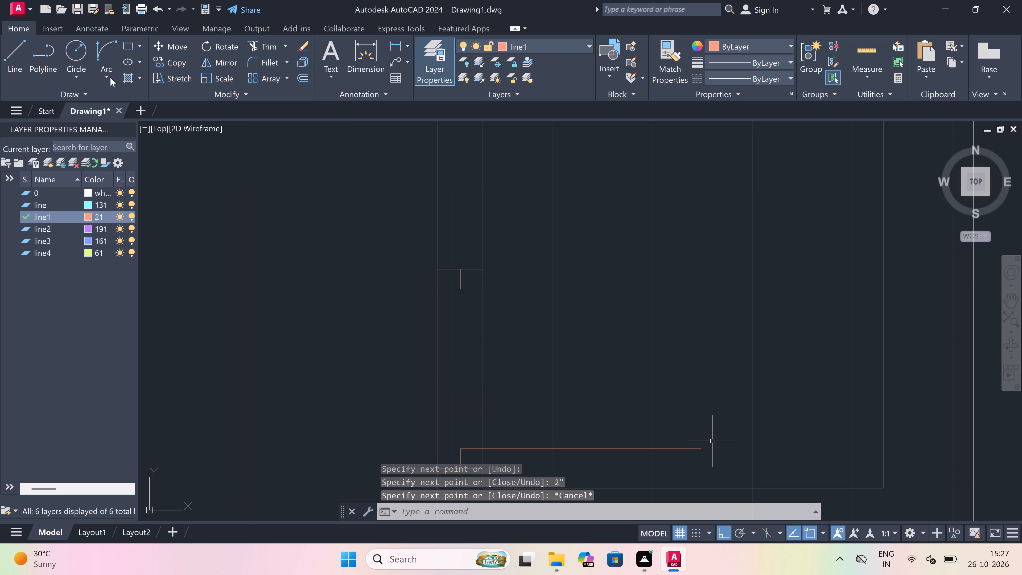
pyautogui.click(108, 53)
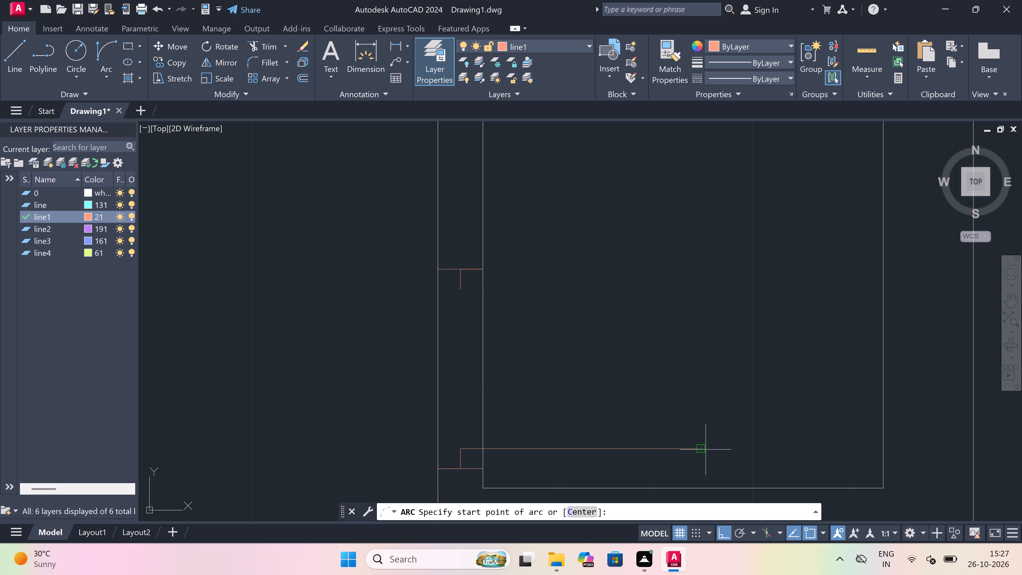
pyautogui.moveTo(706, 448); pyautogui.dragTo(691, 430)
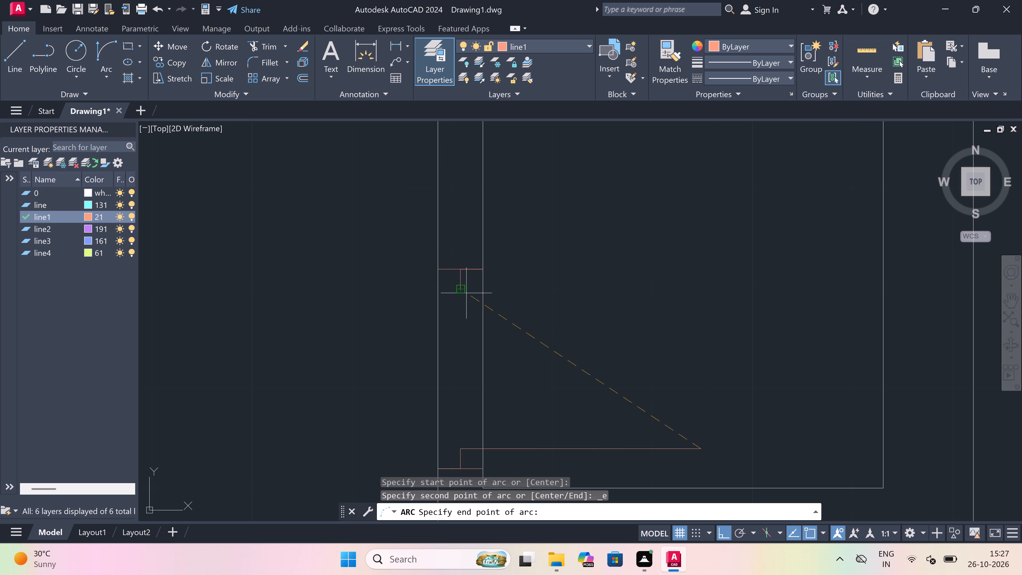
pyautogui.moveTo(461, 290); pyautogui.dragTo(463, 287)
pyautogui.click(627, 255)
pyautogui.scroll(-2, 624, 255)
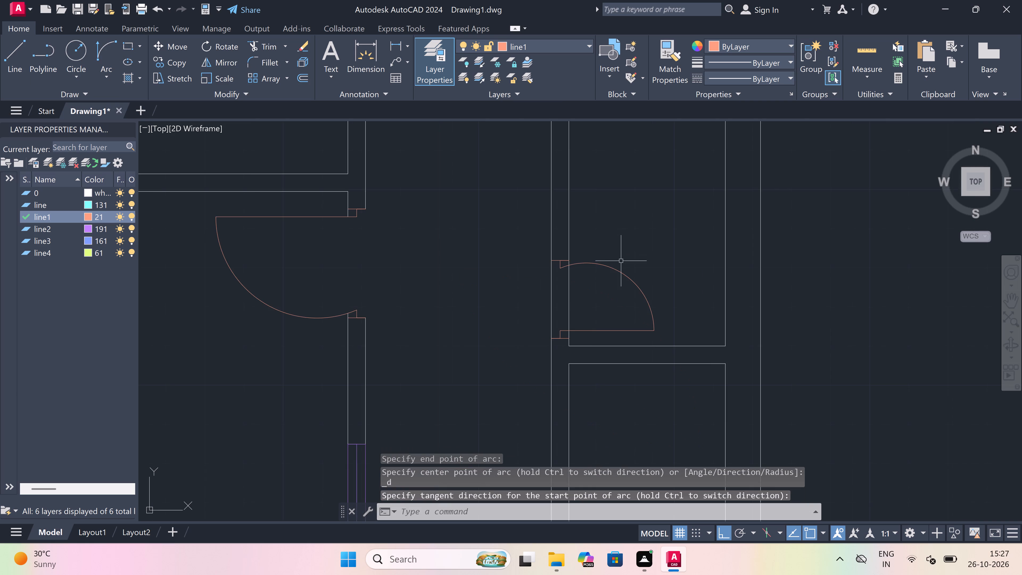
# Trim both wall lines out of the small east room's door opening.
pyautogui.scroll(1, 610, 291)
pyautogui.press('t')
pyautogui.write('r')
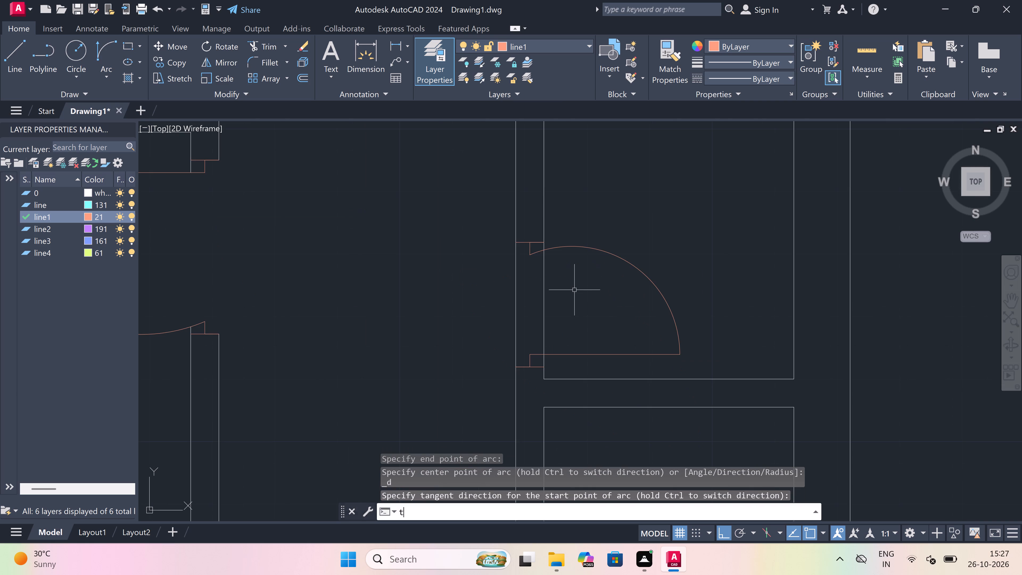
pyautogui.press('space')
pyautogui.click(574, 290)
pyautogui.click(455, 303)
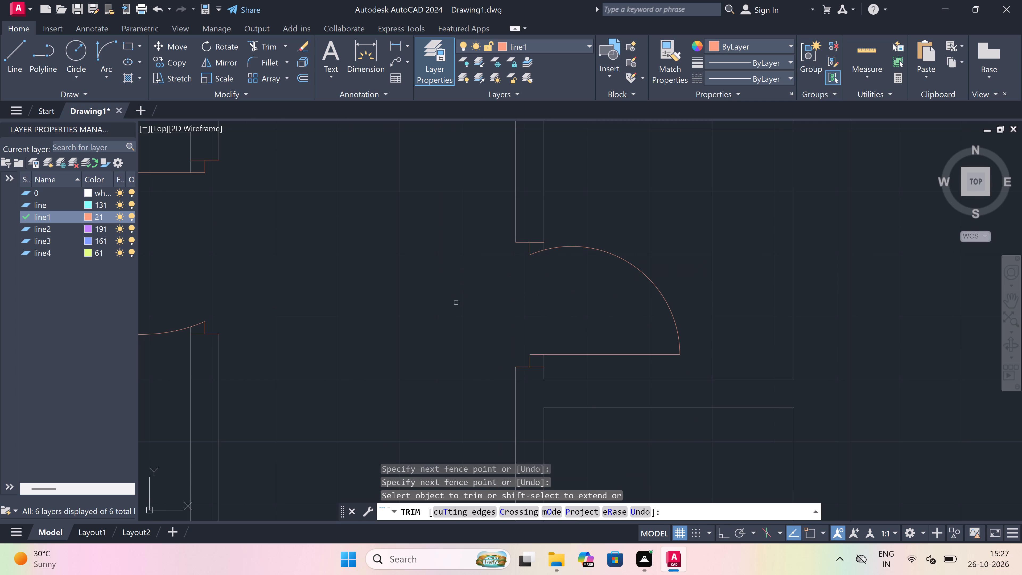
pyautogui.press('Escape')
# In the lower small east room's west wall, draw the upper jamb line, a 2" stop downward and a 2' leaf into the room.
pyautogui.scroll(-5, 467, 284)
pyautogui.scroll(3, 473, 301)
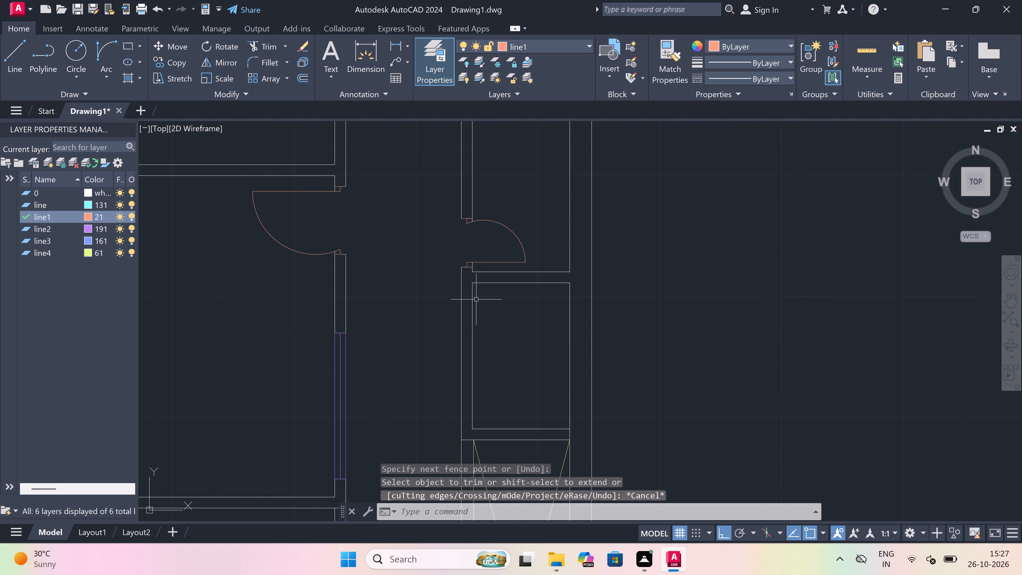
pyautogui.write('l')
pyautogui.press('space')
pyautogui.scroll(4, 466, 287)
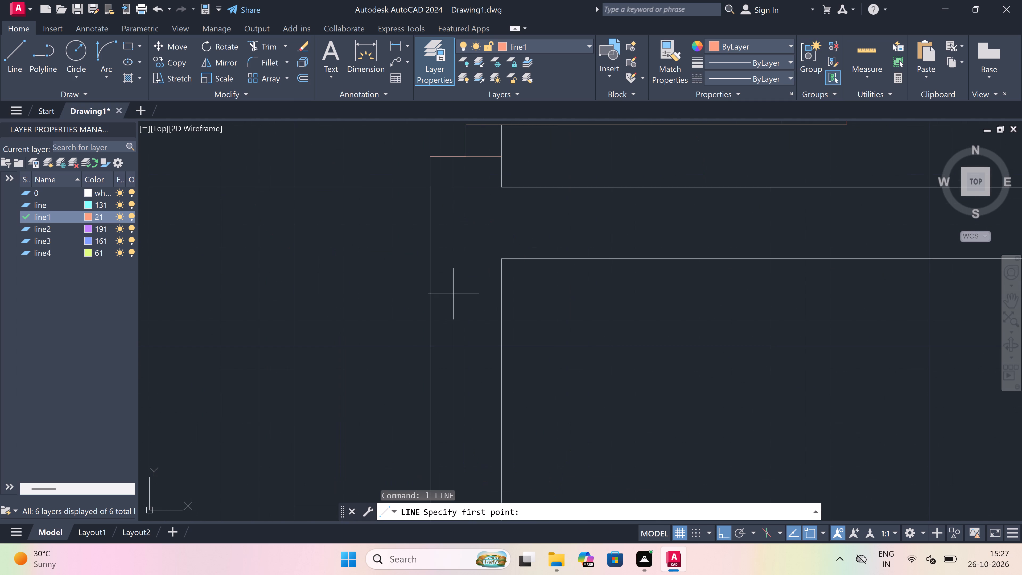
pyautogui.moveTo(428, 296); pyautogui.dragTo(443, 296)
pyautogui.click(500, 300)
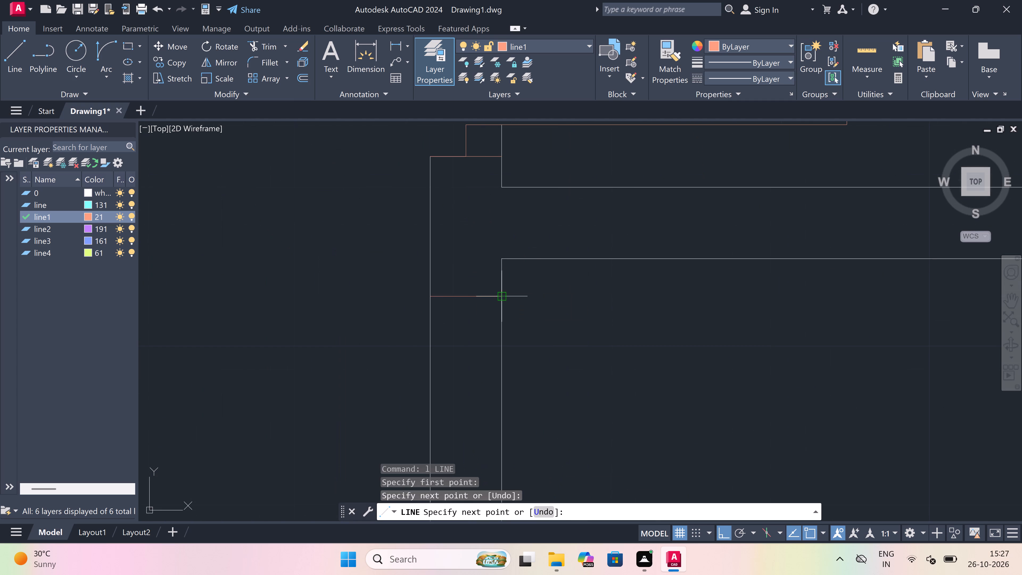
pyautogui.moveTo(465, 295); pyautogui.dragTo(480, 338)
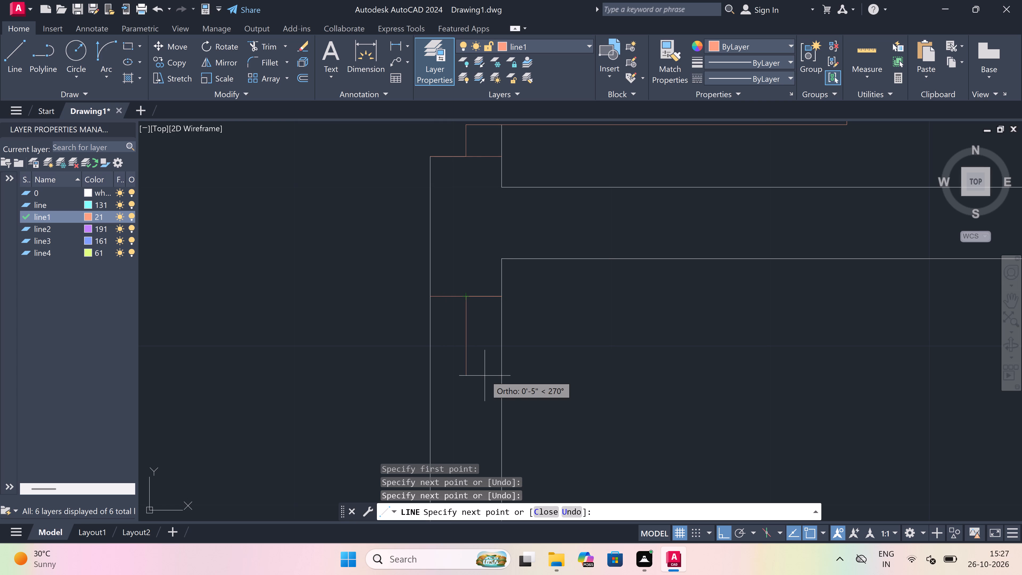
pyautogui.write('2"')
pyautogui.press('space')
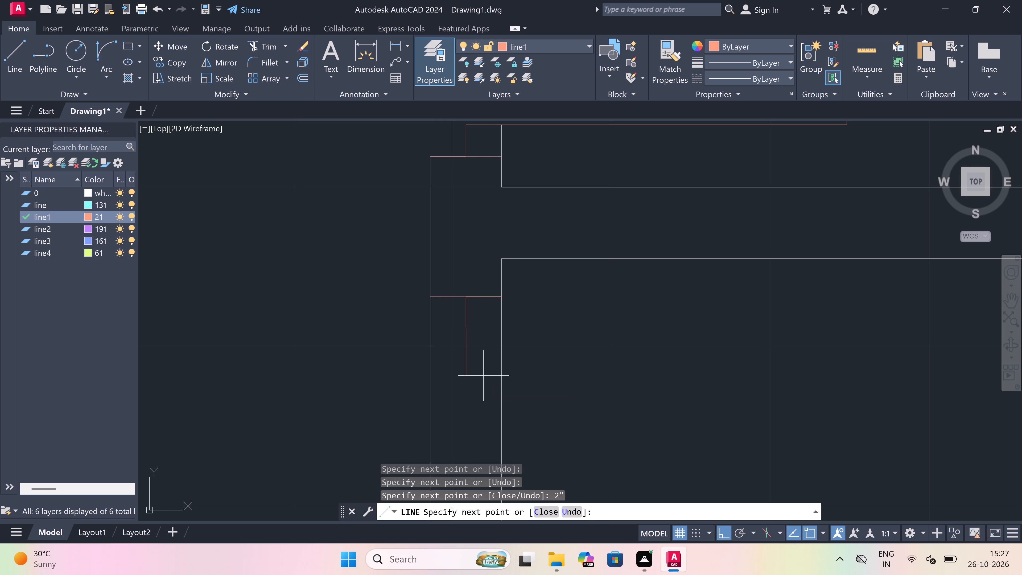
pyautogui.press('3')
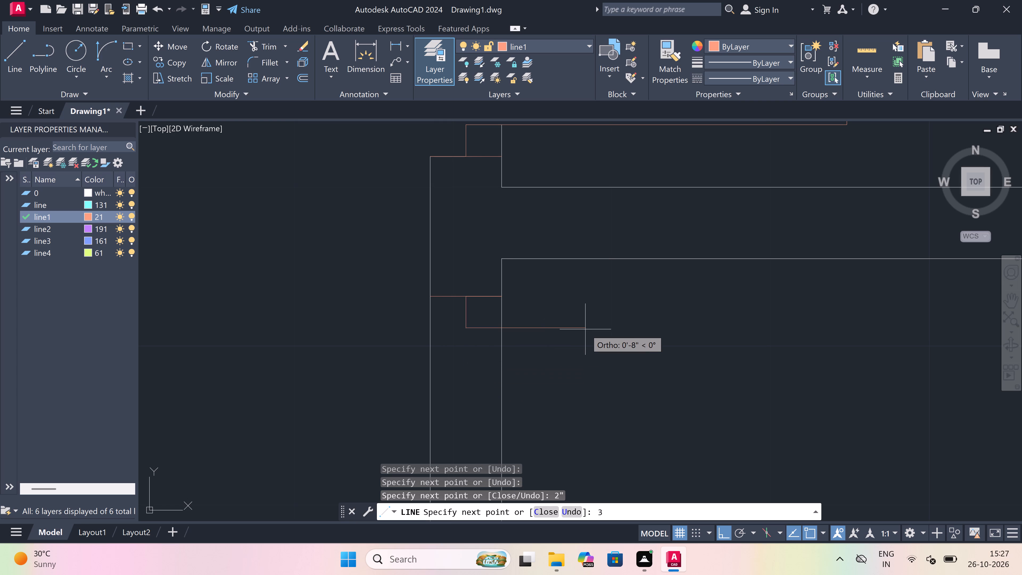
pyautogui.press('BackSpace')
pyautogui.write("2'")
pyautogui.press('space')
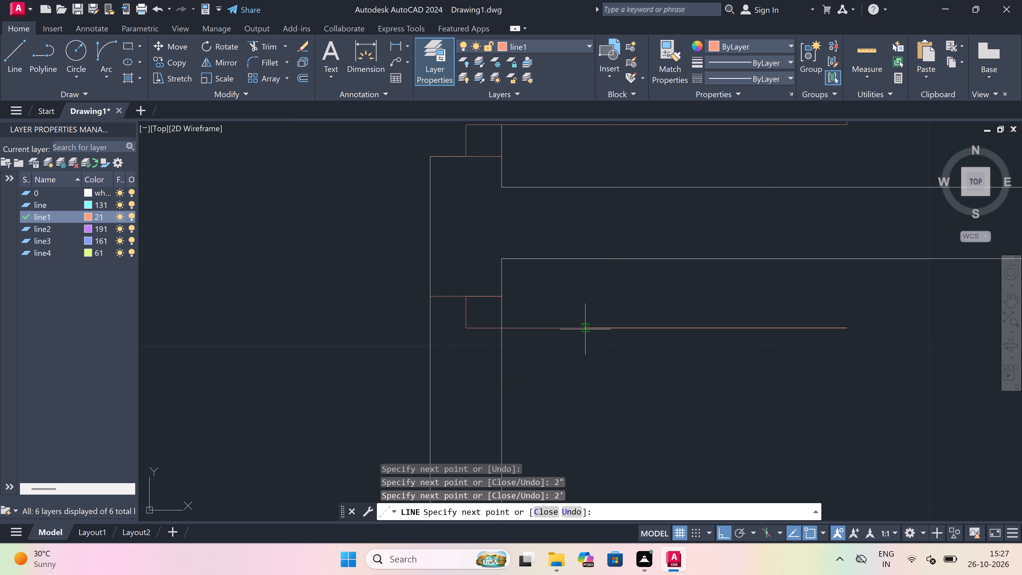
pyautogui.scroll(-5, 584, 328)
pyautogui.press('Escape')
# Draw the lower jamb line across the same wall below the new leaf, with a 2" stop upward from its midpoint.
pyautogui.scroll(3, 609, 358)
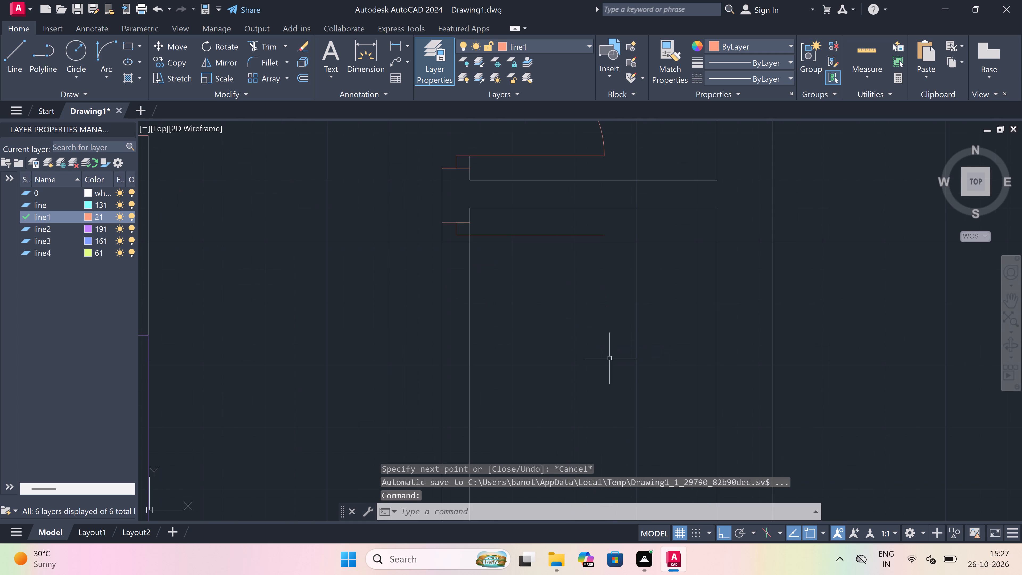
pyautogui.press('space')
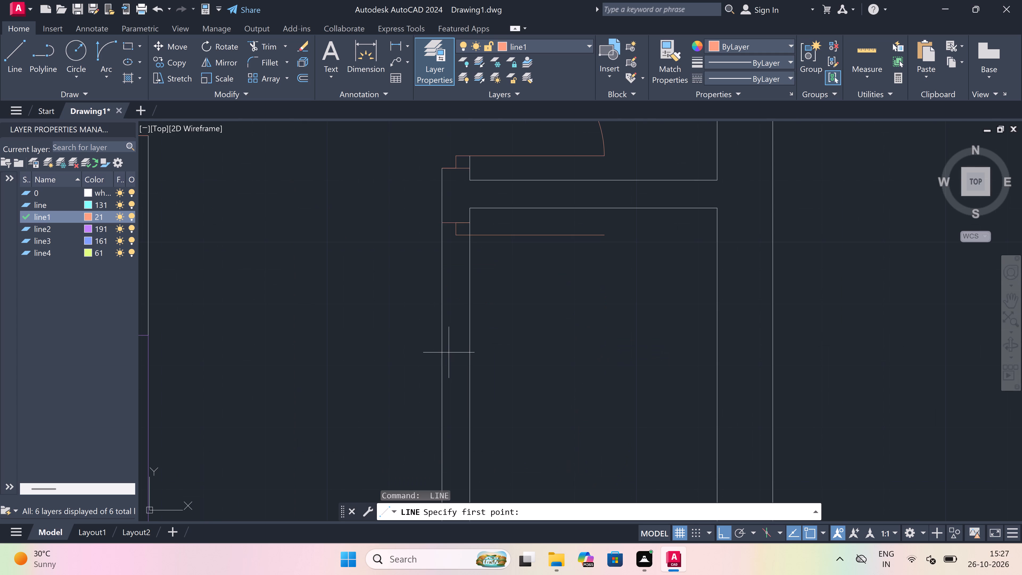
pyautogui.click(447, 347)
pyautogui.moveTo(475, 345); pyautogui.dragTo(470, 345)
pyautogui.moveTo(455, 345); pyautogui.dragTo(455, 337)
pyautogui.write('2"')
pyautogui.press('space')
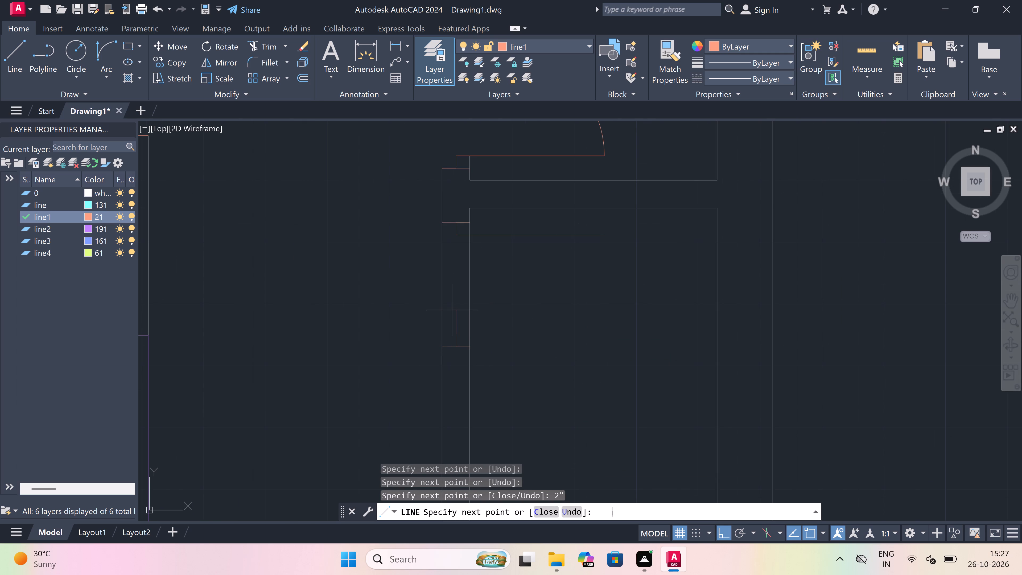
pyautogui.press('Escape')
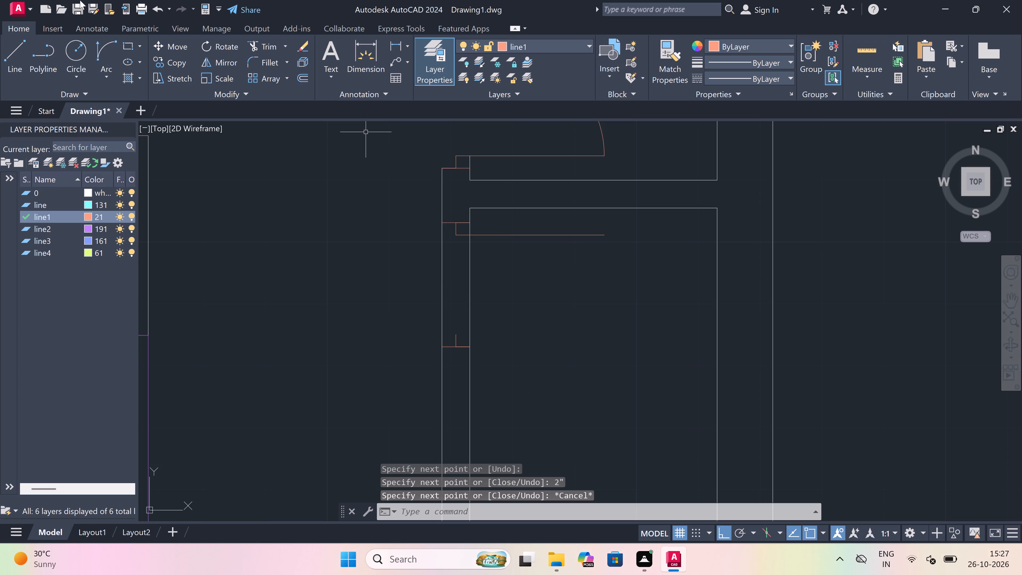
# Draw the swing arc from the free end of the new 2' leaf to the lower stop's upper end.
pyautogui.click(106, 45)
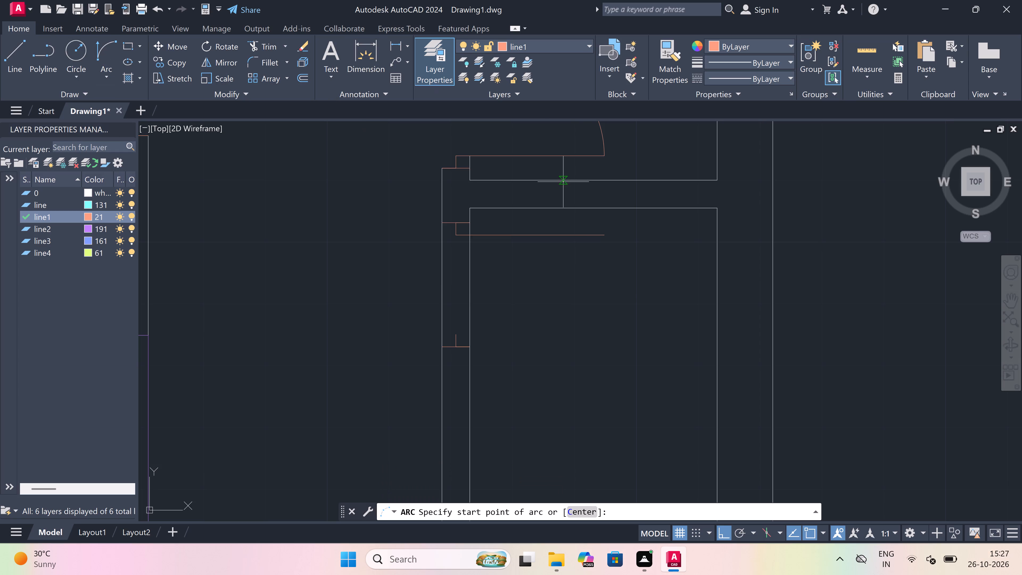
pyautogui.moveTo(606, 229); pyautogui.dragTo(601, 236)
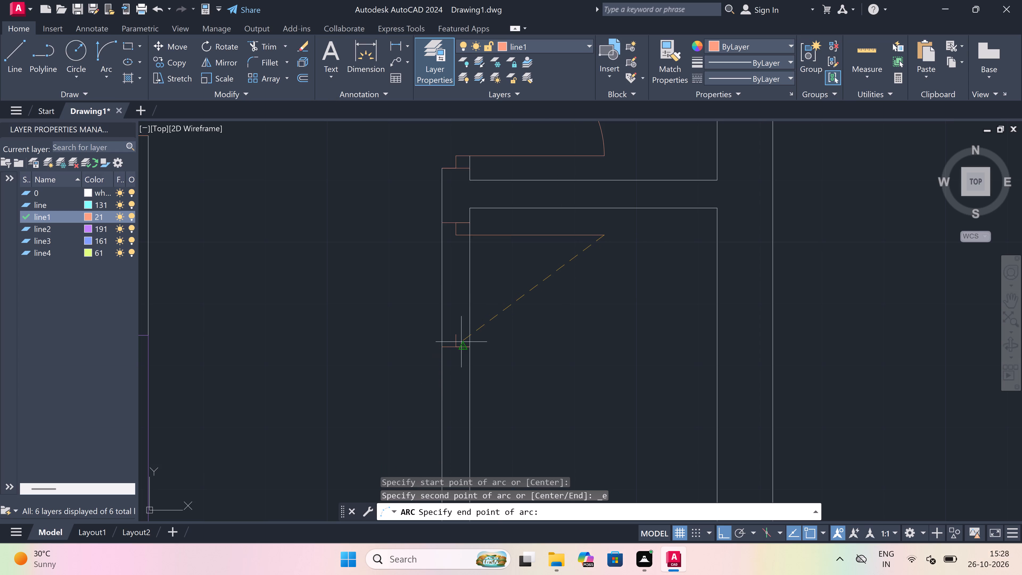
pyautogui.click(455, 333)
pyautogui.click(631, 334)
# Trim both wall lines out of the lower small east room's door opening.
pyautogui.press('t')
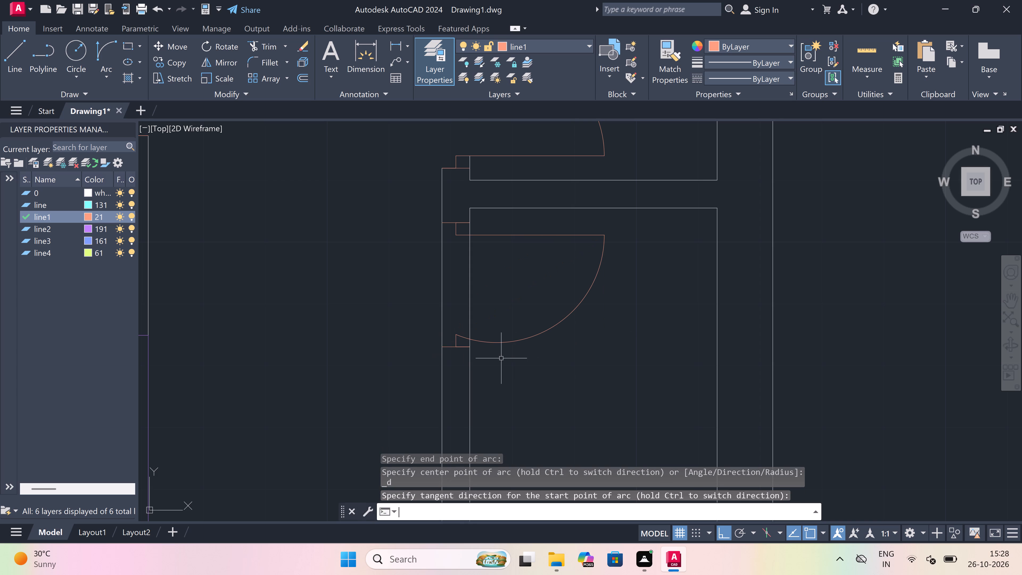
pyautogui.press('r')
pyautogui.press('space')
pyautogui.moveTo(490, 310); pyautogui.dragTo(481, 309)
pyautogui.moveTo(357, 310); pyautogui.dragTo(378, 309)
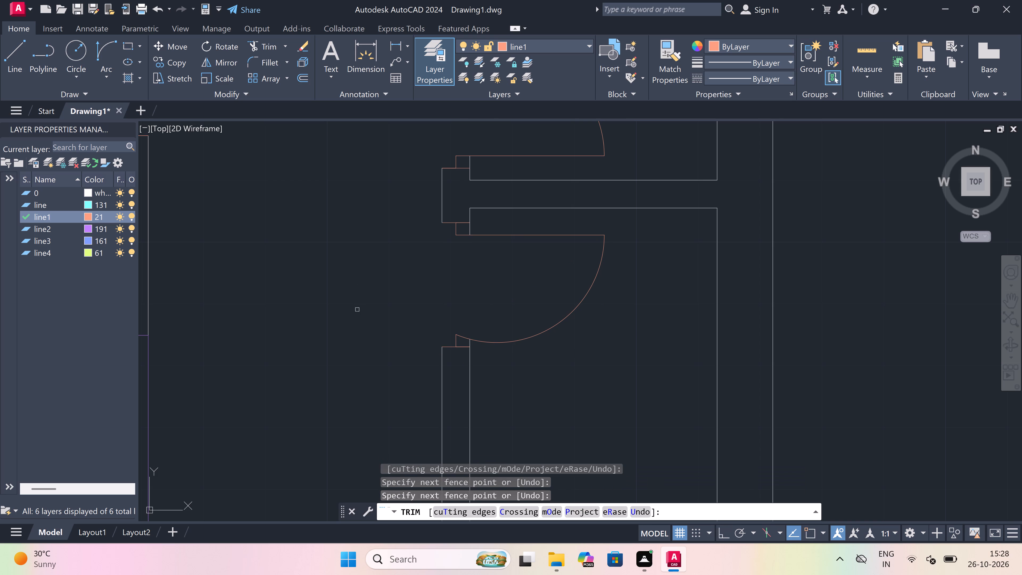
pyautogui.press('Escape')
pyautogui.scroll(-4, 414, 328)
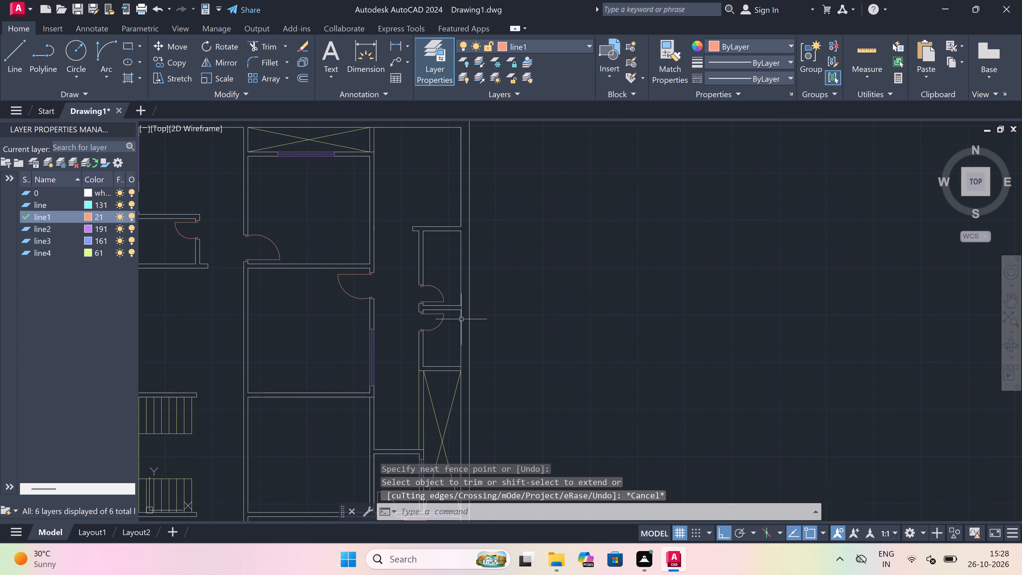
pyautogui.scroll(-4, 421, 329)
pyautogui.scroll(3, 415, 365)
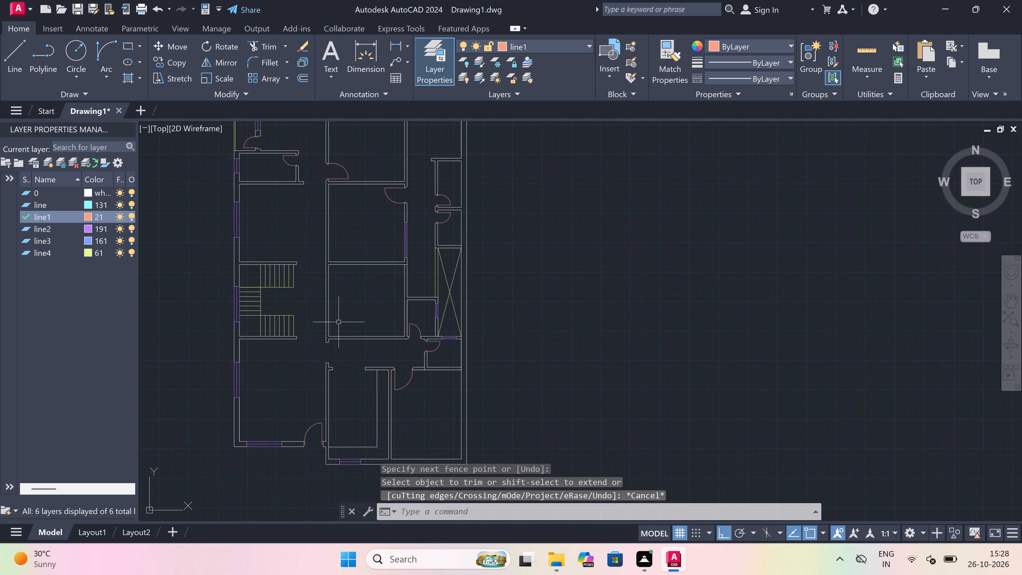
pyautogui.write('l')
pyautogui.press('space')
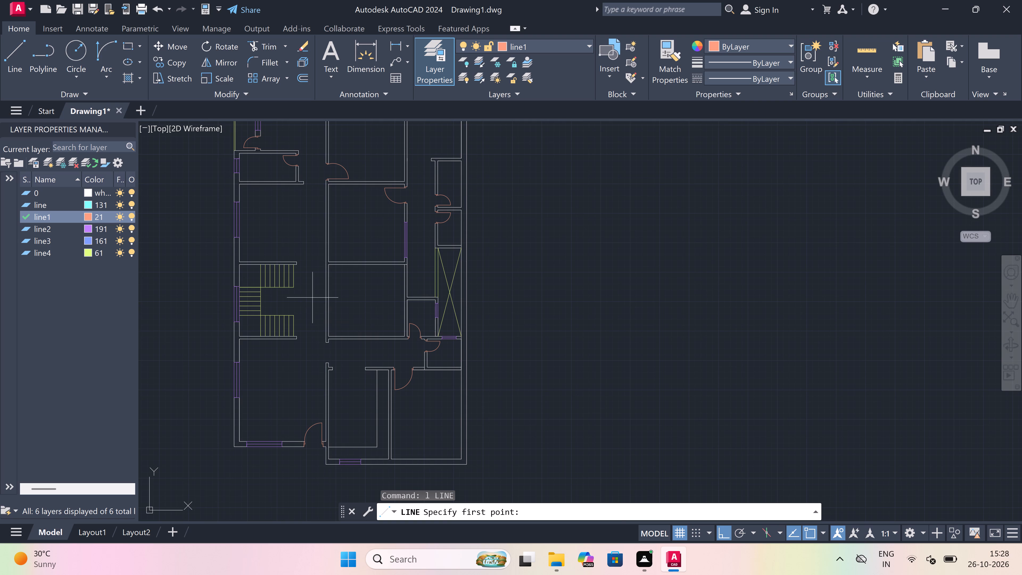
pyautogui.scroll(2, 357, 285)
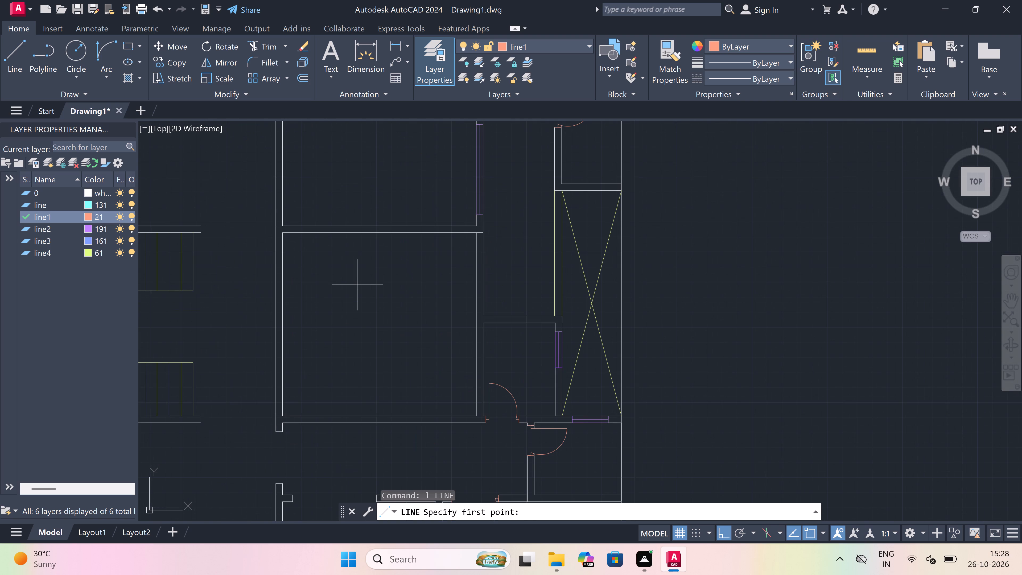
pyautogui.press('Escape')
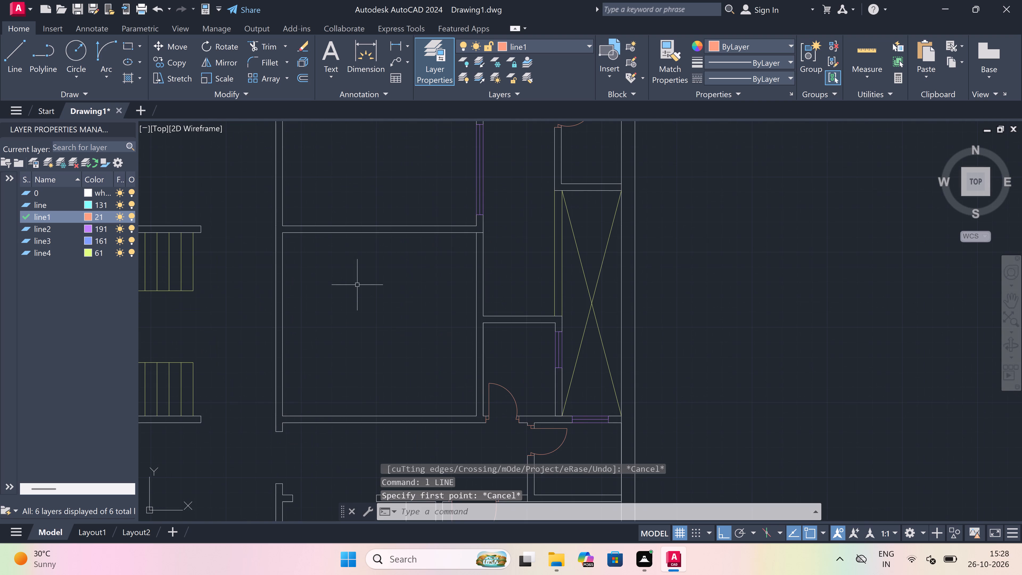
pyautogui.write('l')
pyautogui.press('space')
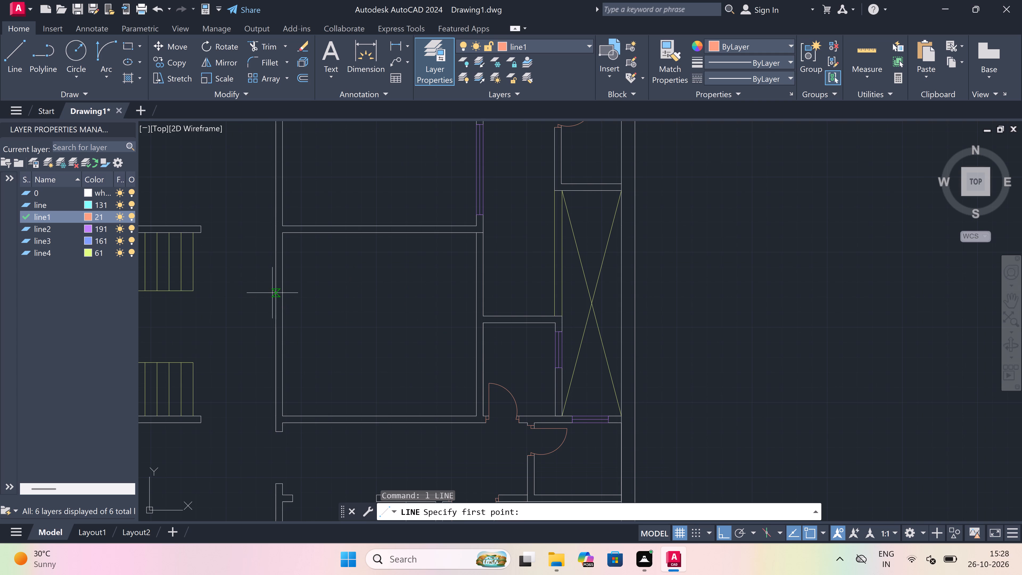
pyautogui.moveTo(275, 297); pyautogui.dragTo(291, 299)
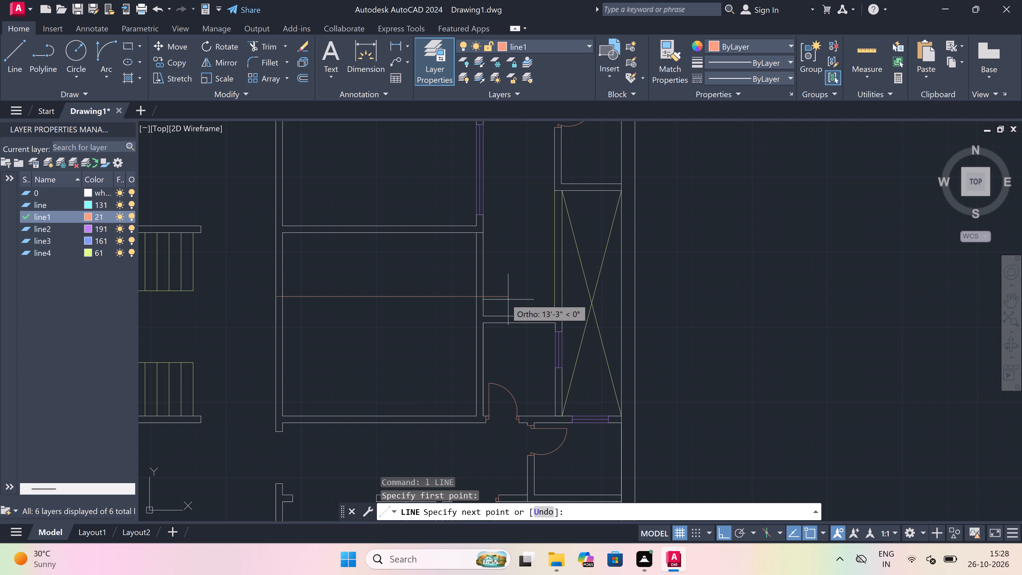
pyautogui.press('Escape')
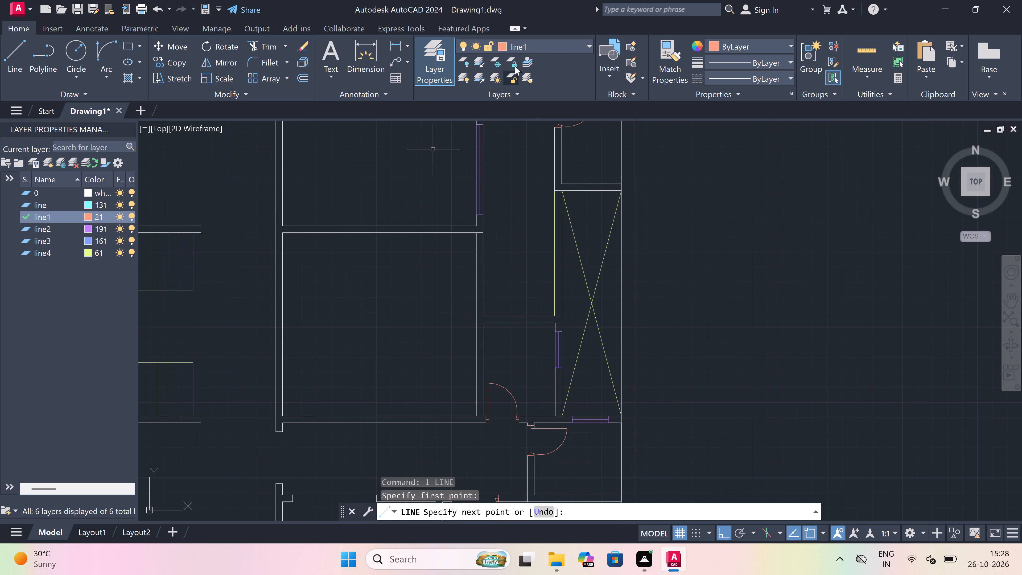
# Make layer 0 the current layer.
pyautogui.moveTo(555, 39); pyautogui.dragTo(553, 49)
pyautogui.click(553, 59)
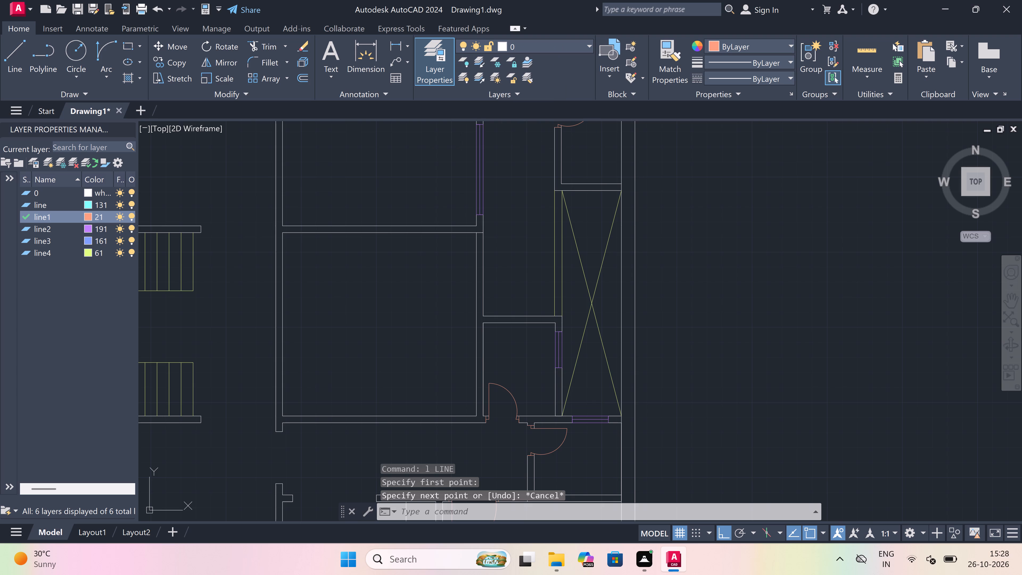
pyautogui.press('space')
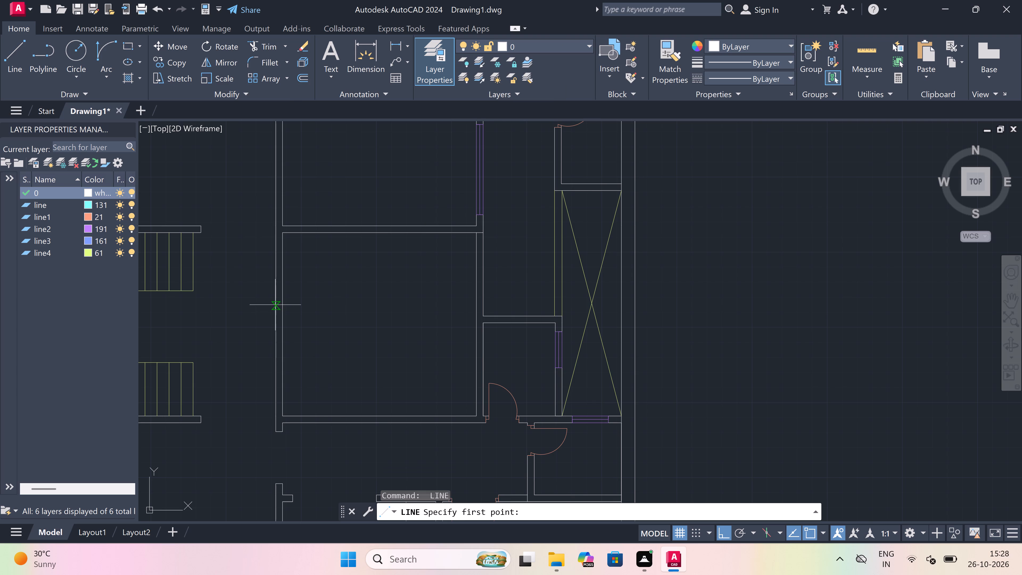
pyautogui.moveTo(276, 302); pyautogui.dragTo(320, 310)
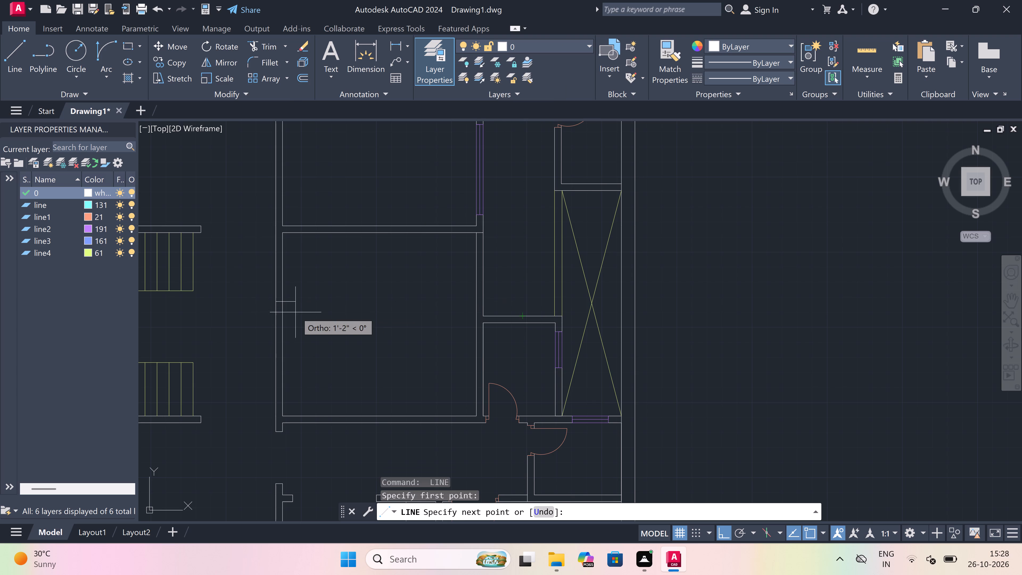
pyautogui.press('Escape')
# Draw a horizontal line across the central room east of the stairs, from the west wall's outer face to the east wall's outer face.
pyautogui.press('space')
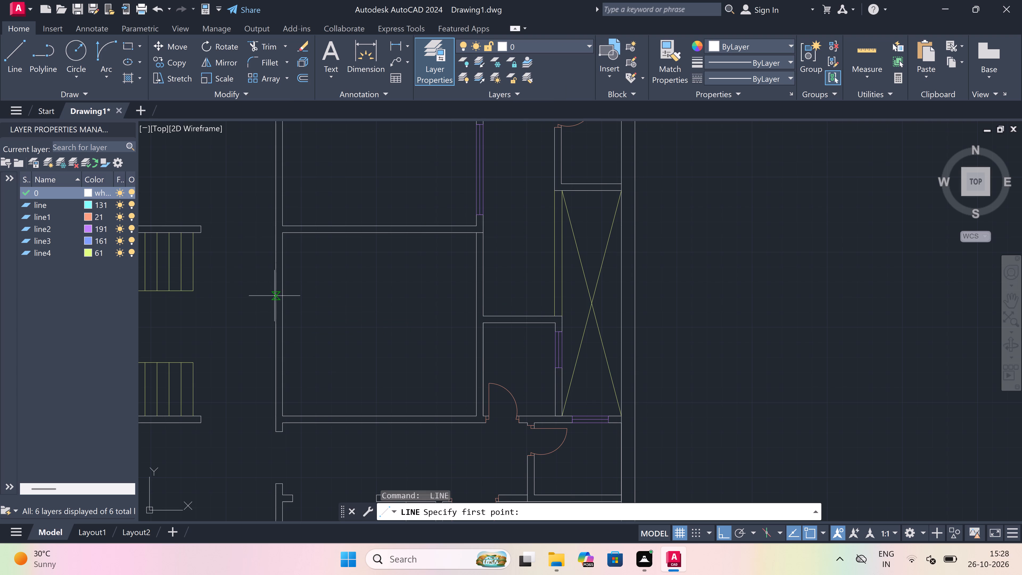
pyautogui.moveTo(274, 295); pyautogui.dragTo(287, 297)
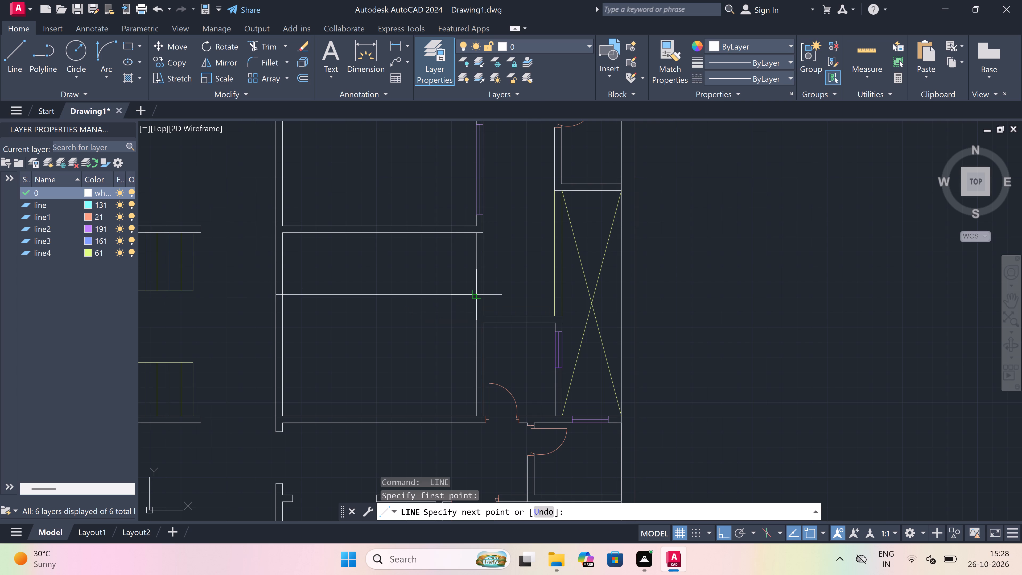
pyautogui.click(485, 297)
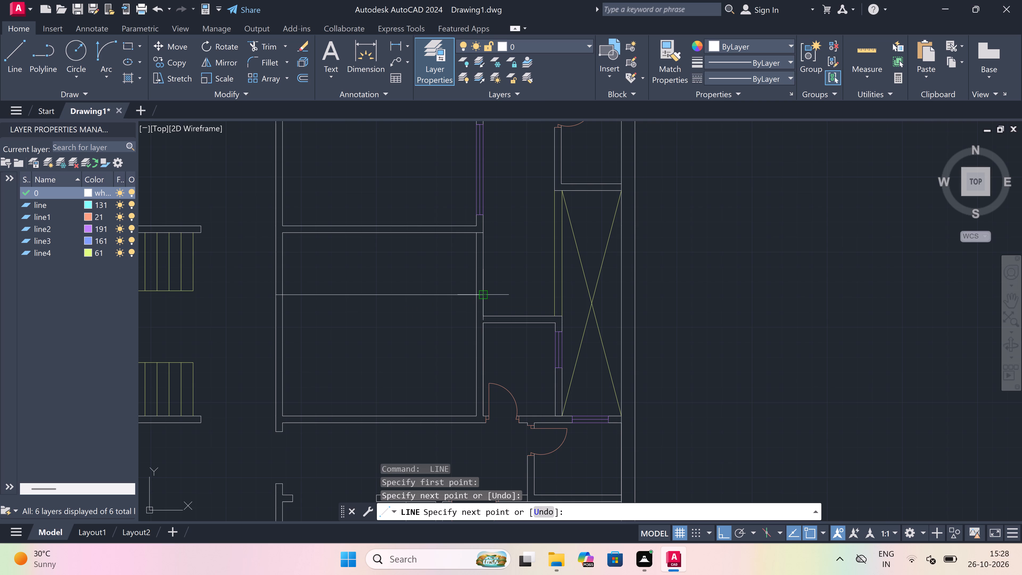
pyautogui.press('Escape')
# Trim the new line's span inside the room, leaving short lines across the west and east walls.
pyautogui.press('t')
pyautogui.press('r')
pyautogui.press('space')
pyautogui.click(421, 297)
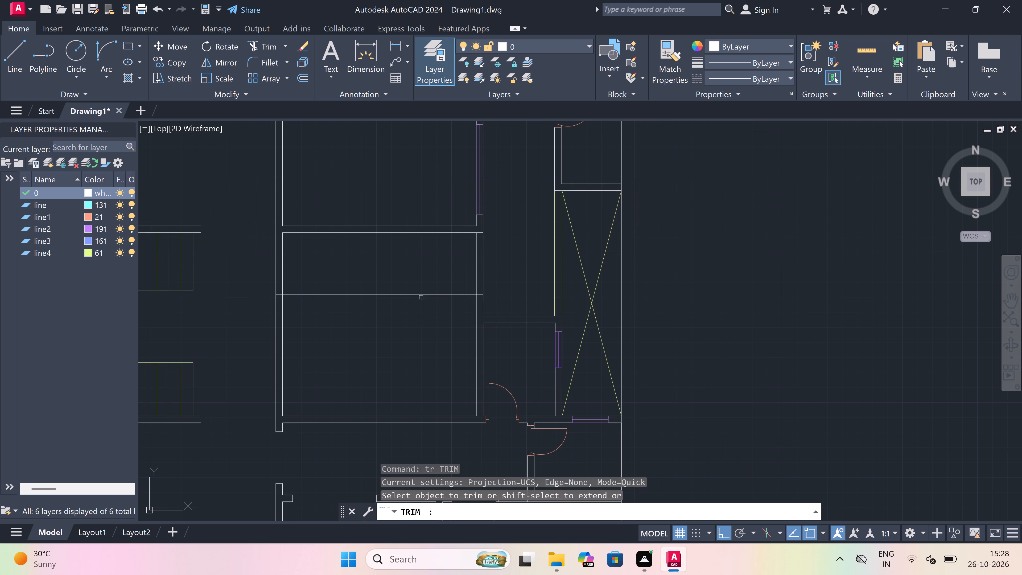
pyautogui.click(418, 290)
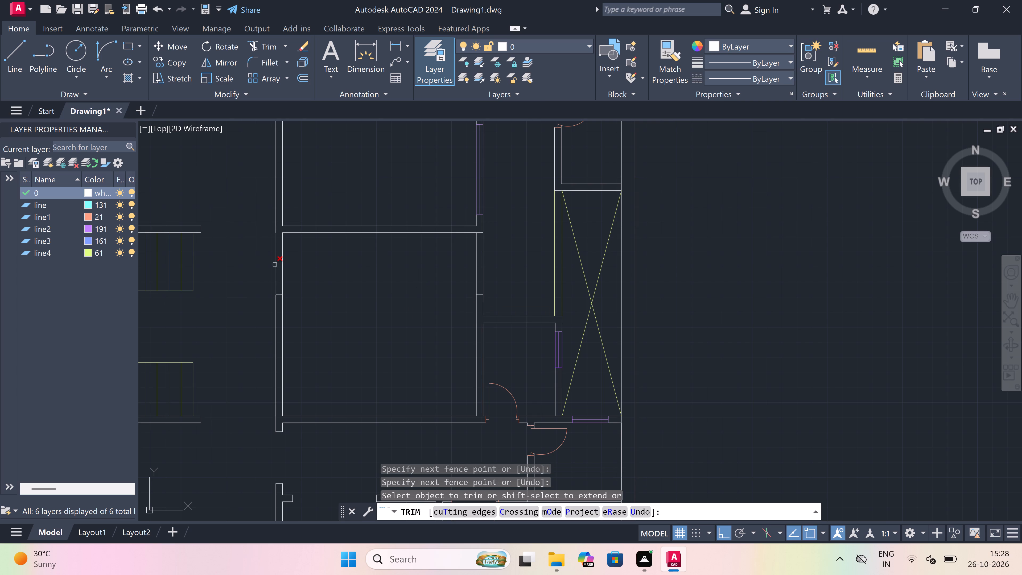
pyautogui.scroll(2, 274, 244)
pyautogui.press('Escape')
# Extend the central room's upper wall line westward to the west wall's outer face.
pyautogui.press('e')
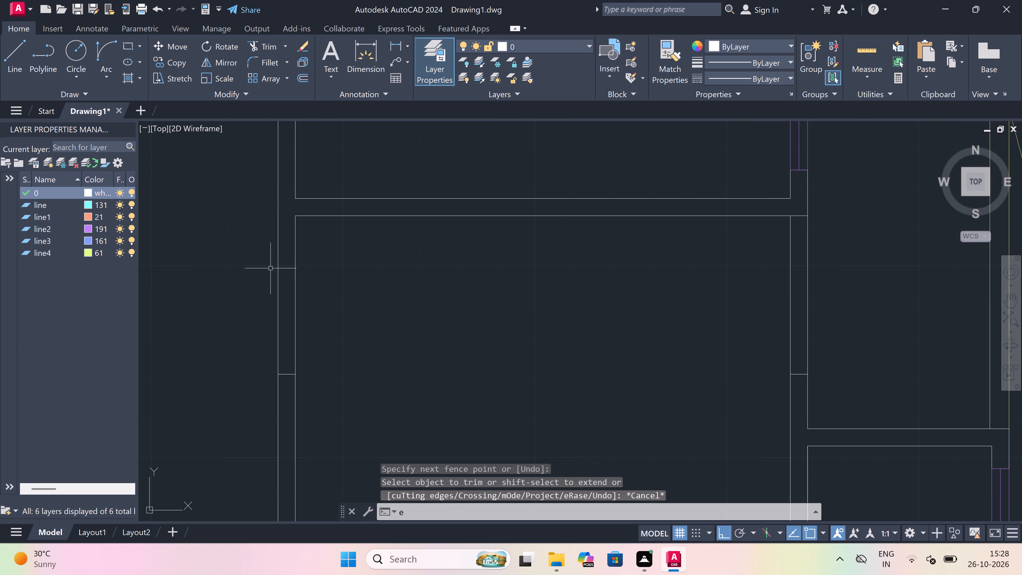
pyautogui.press('x')
pyautogui.press('space')
pyautogui.click(333, 209)
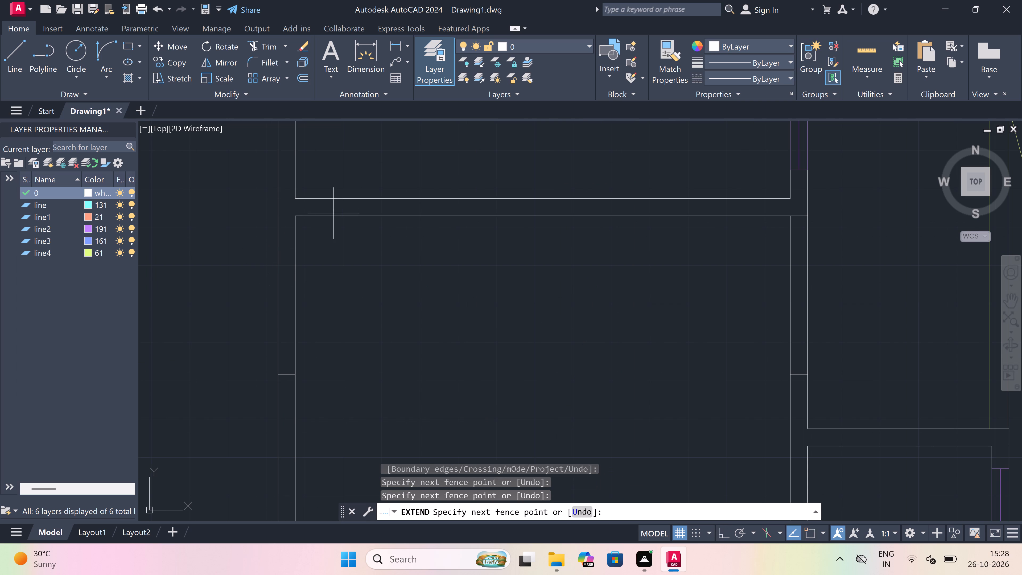
pyautogui.click(324, 290)
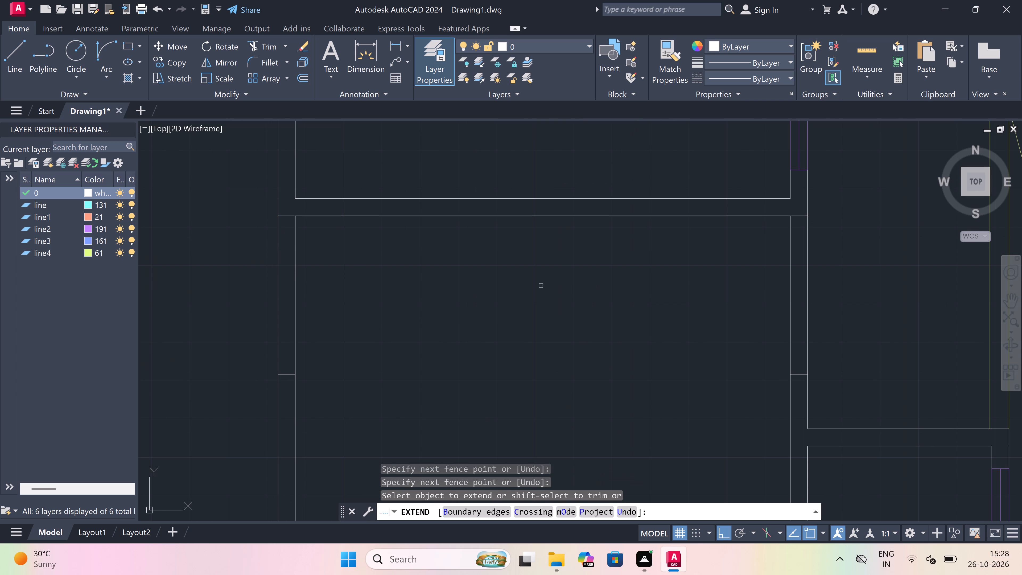
pyautogui.press('Escape')
# Trim the central room's west and east wall lines between the upper wall line and the short lines crossing them.
pyautogui.write('tr')
pyautogui.press('space')
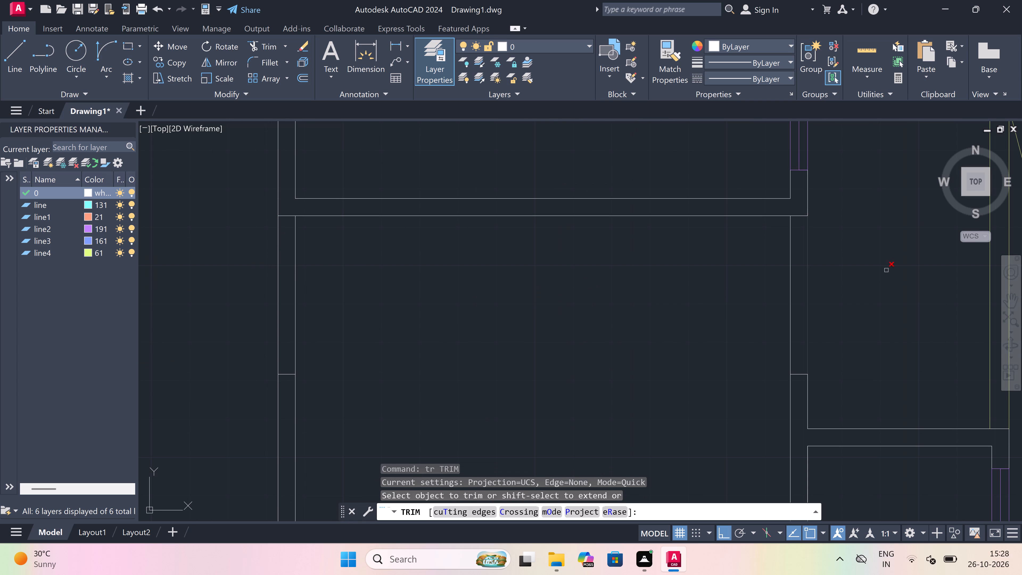
pyautogui.moveTo(863, 269); pyautogui.dragTo(848, 270)
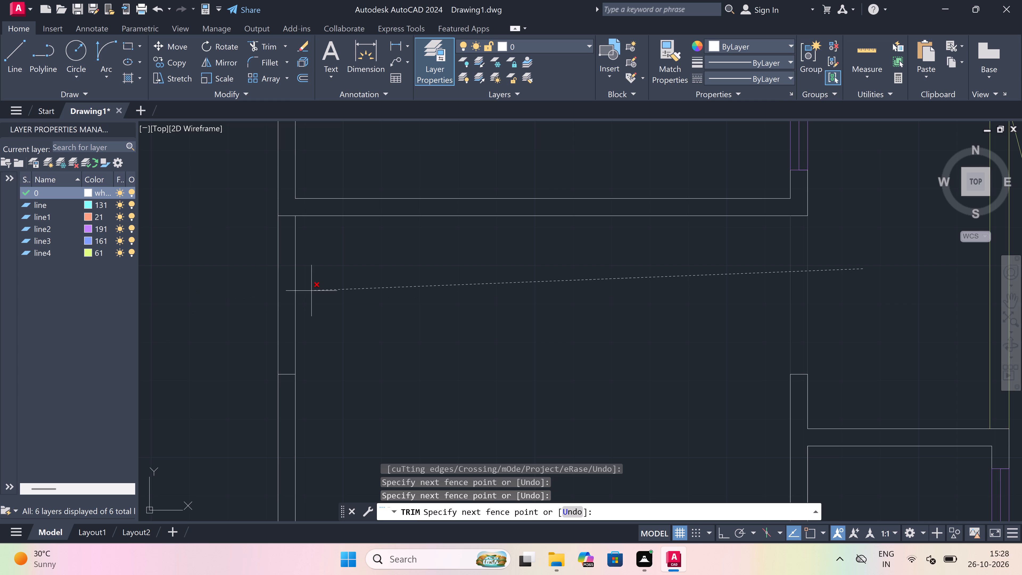
pyautogui.moveTo(226, 288); pyautogui.dragTo(230, 287)
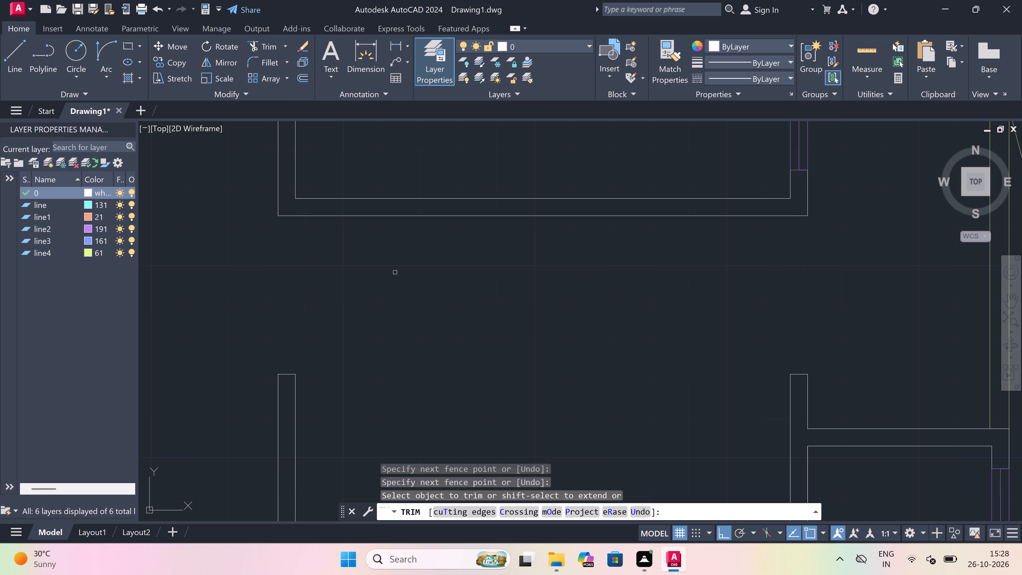
pyautogui.press('Escape')
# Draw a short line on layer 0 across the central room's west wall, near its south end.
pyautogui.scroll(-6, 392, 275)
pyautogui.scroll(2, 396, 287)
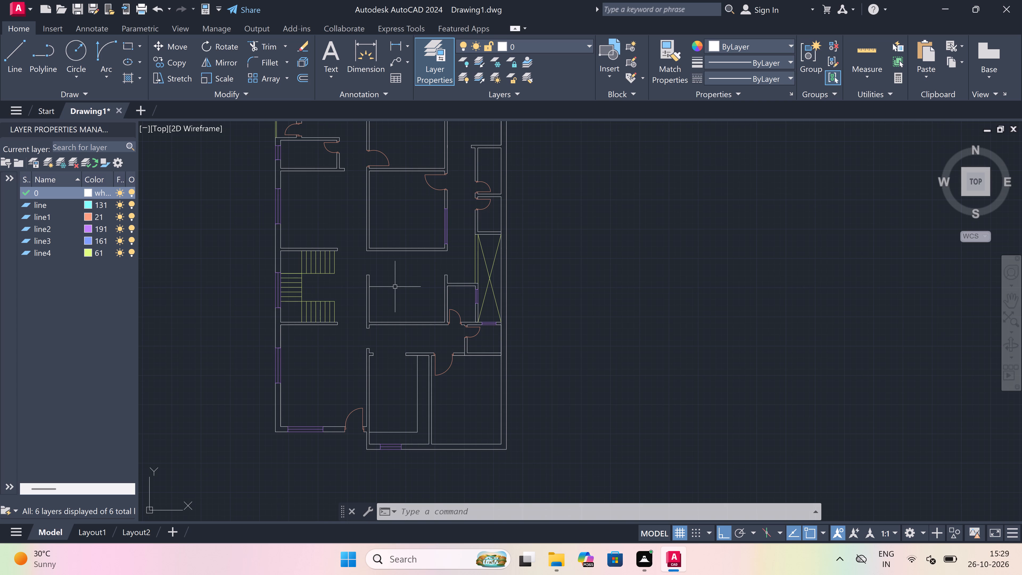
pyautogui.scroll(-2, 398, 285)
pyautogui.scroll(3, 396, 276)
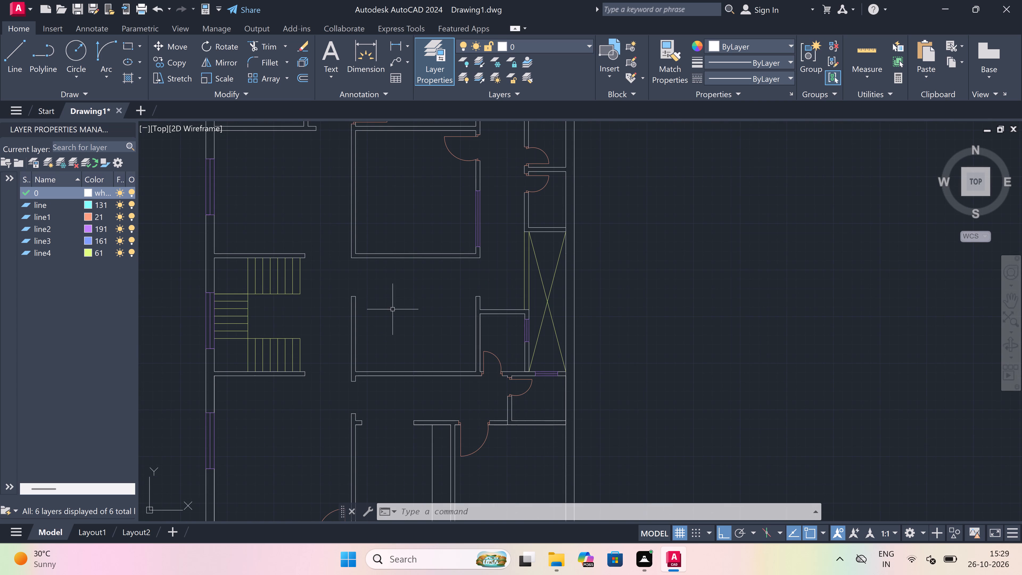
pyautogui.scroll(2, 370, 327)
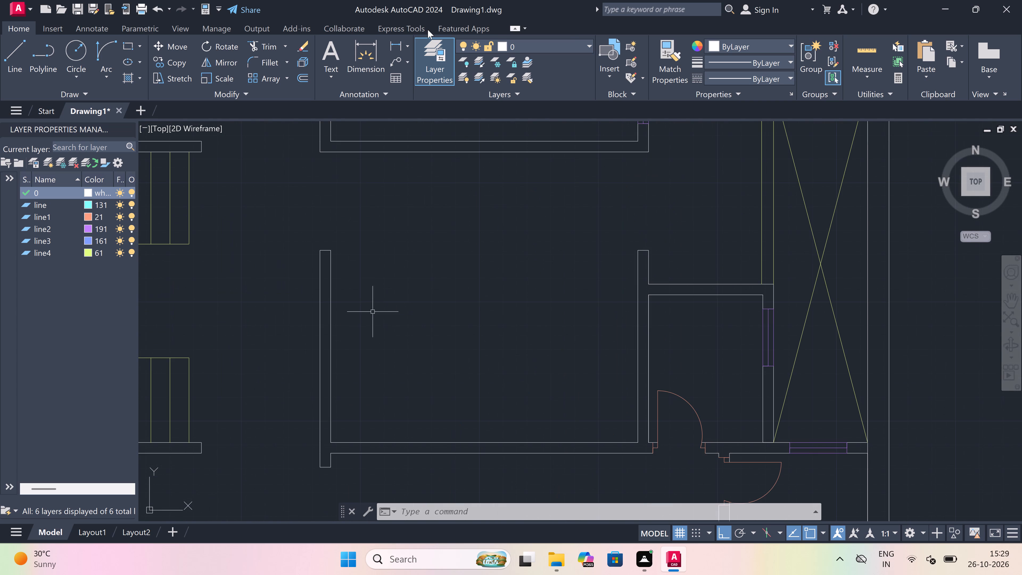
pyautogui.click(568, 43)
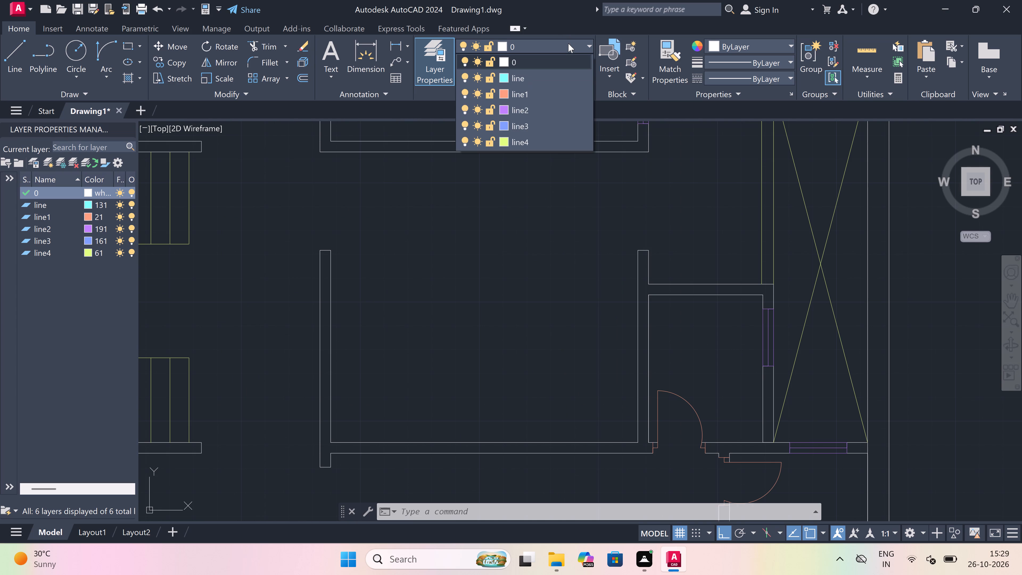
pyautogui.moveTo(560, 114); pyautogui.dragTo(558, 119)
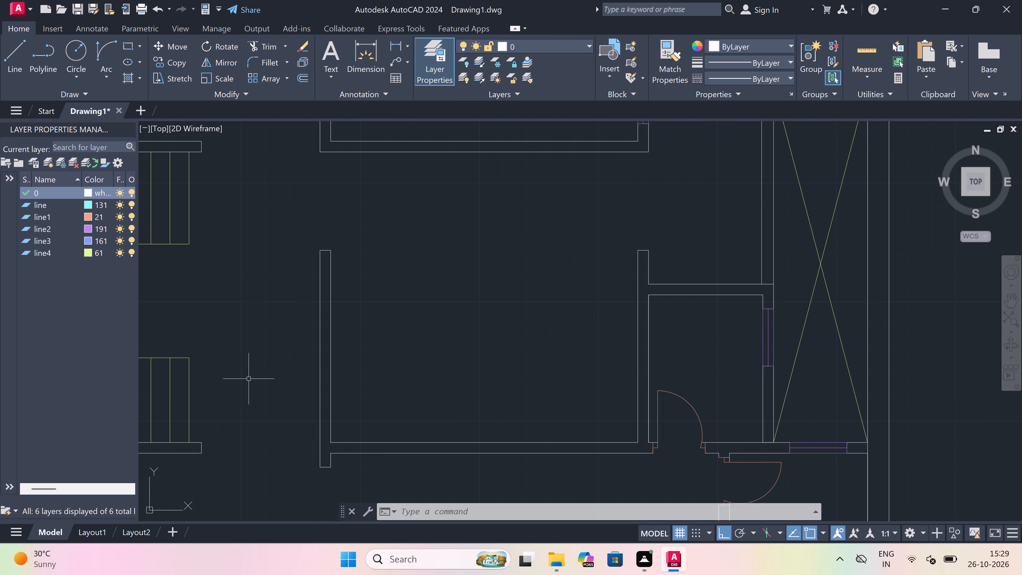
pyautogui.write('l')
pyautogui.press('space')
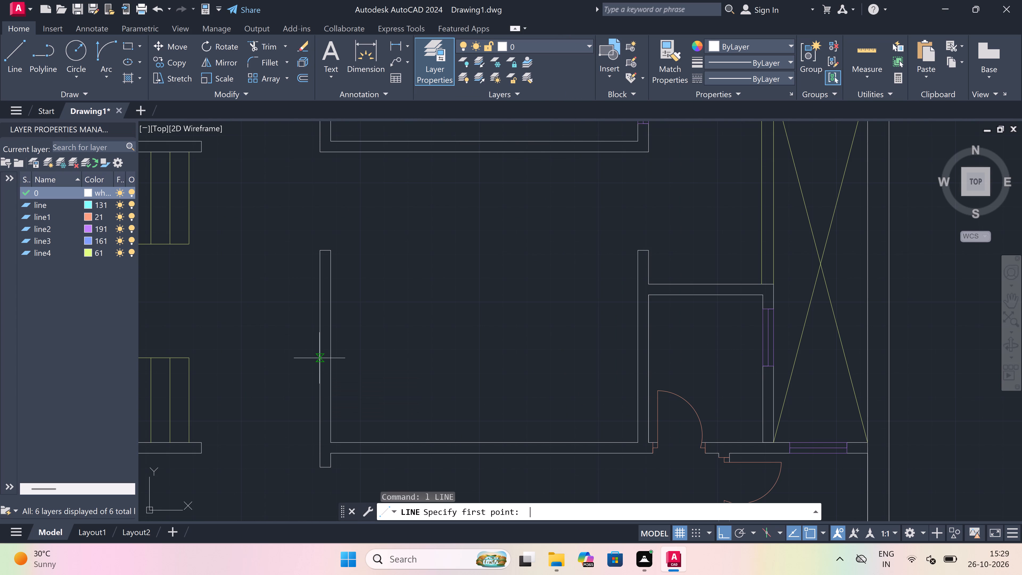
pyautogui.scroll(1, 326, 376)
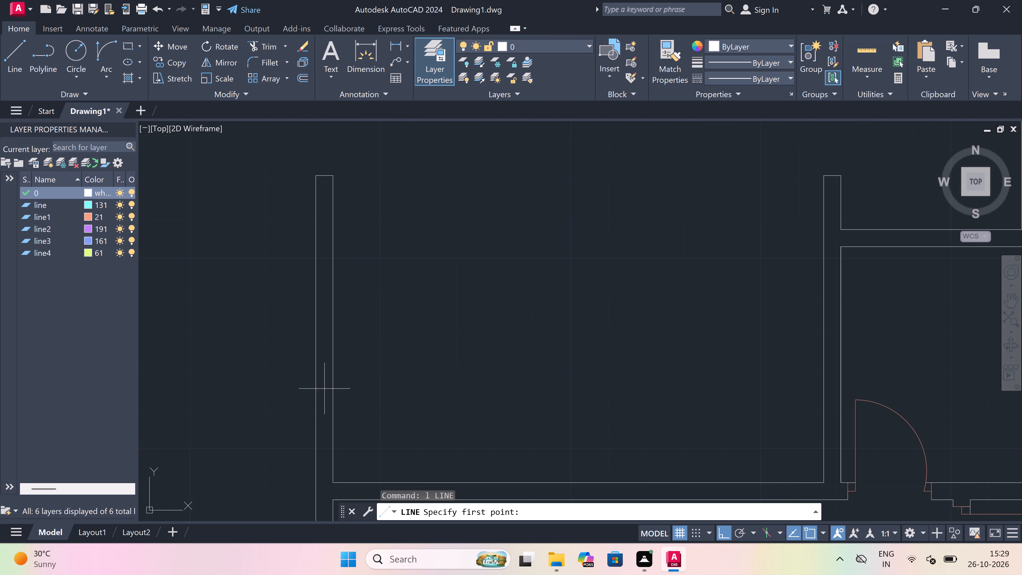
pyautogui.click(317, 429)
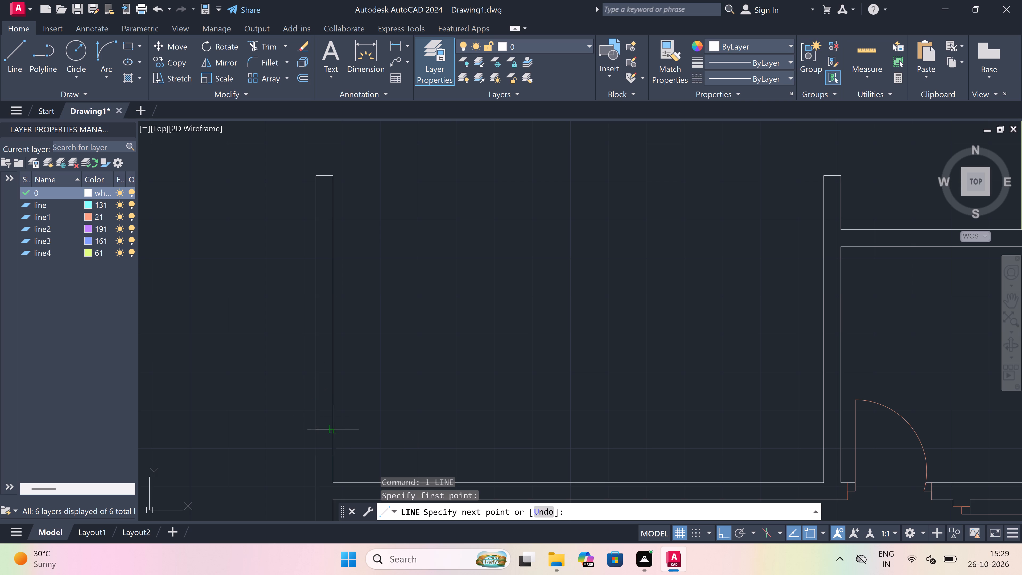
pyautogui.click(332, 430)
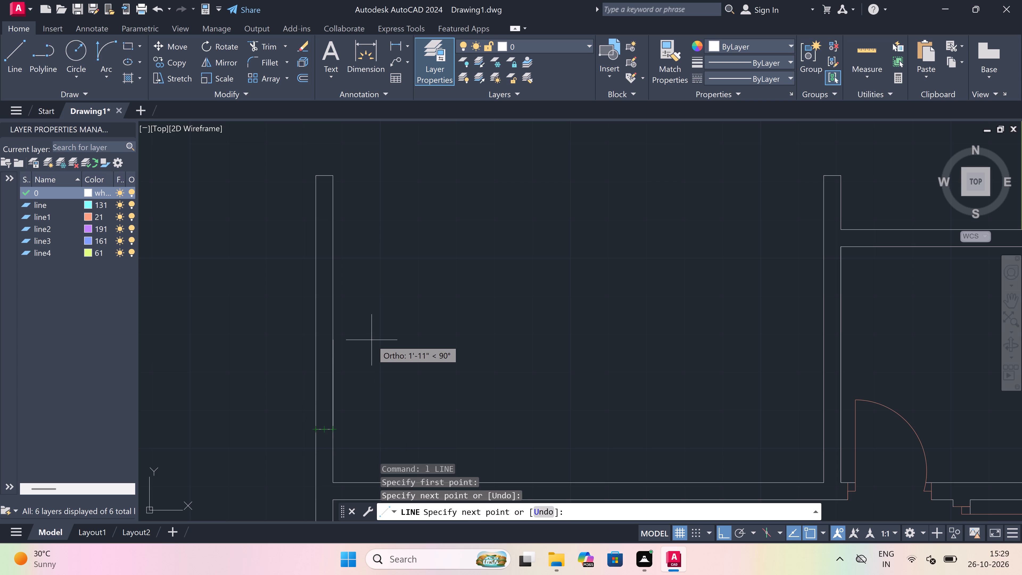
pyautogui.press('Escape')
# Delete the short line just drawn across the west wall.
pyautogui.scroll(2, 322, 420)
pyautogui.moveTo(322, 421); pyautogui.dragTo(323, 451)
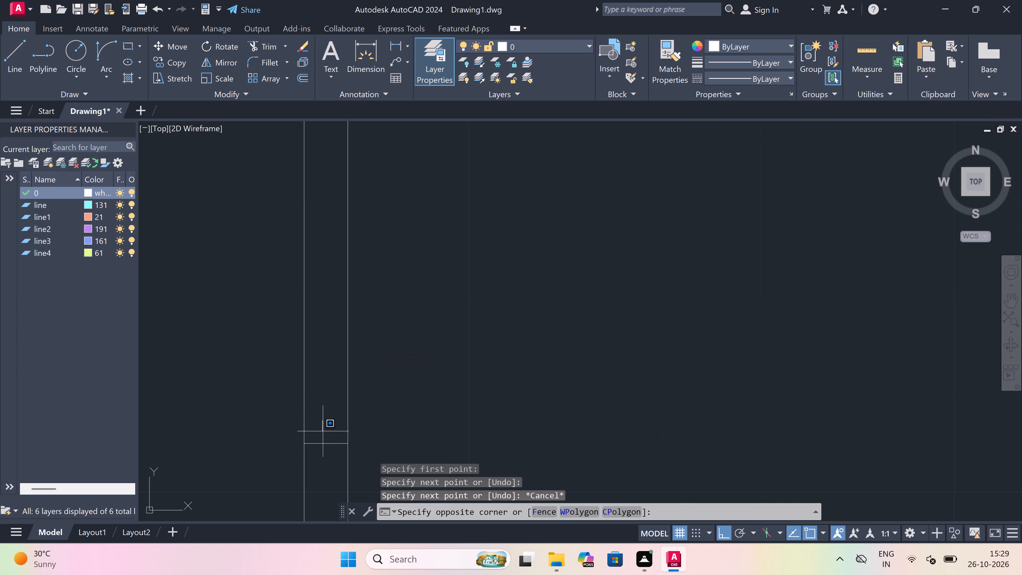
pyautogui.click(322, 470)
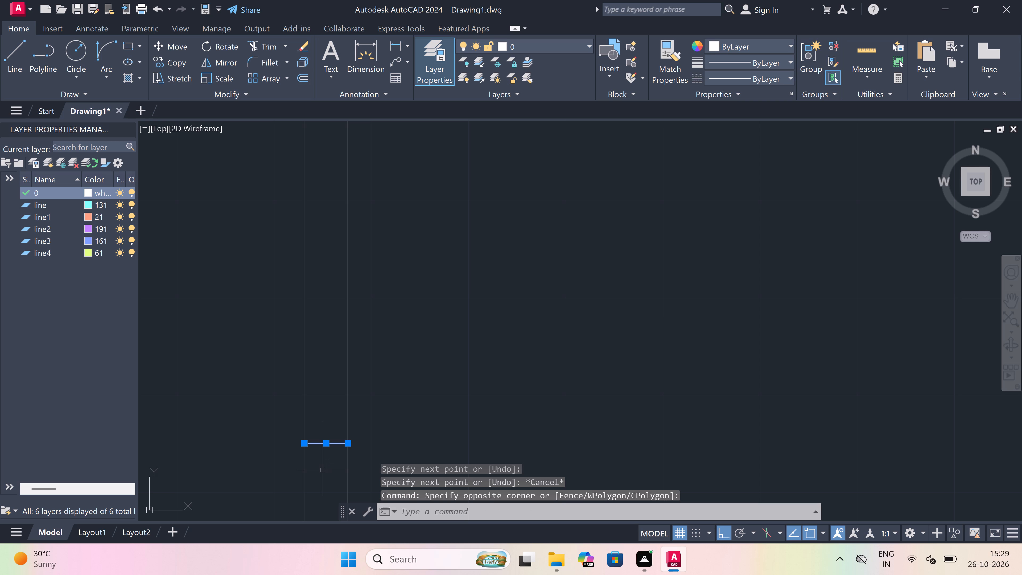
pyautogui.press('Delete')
# Make layer line2 the current layer.
pyautogui.scroll(-3, 310, 388)
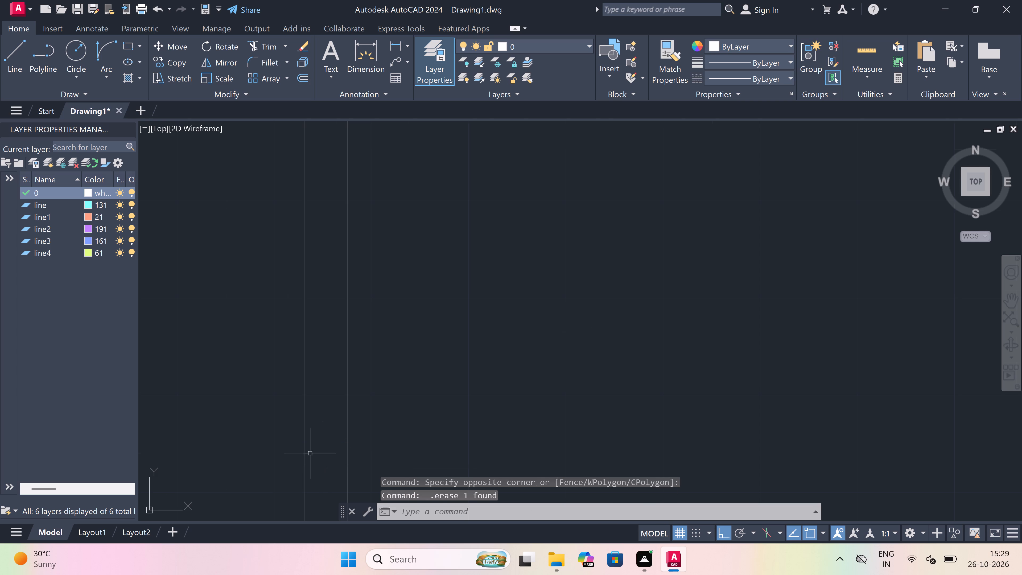
pyautogui.scroll(-2, 309, 391)
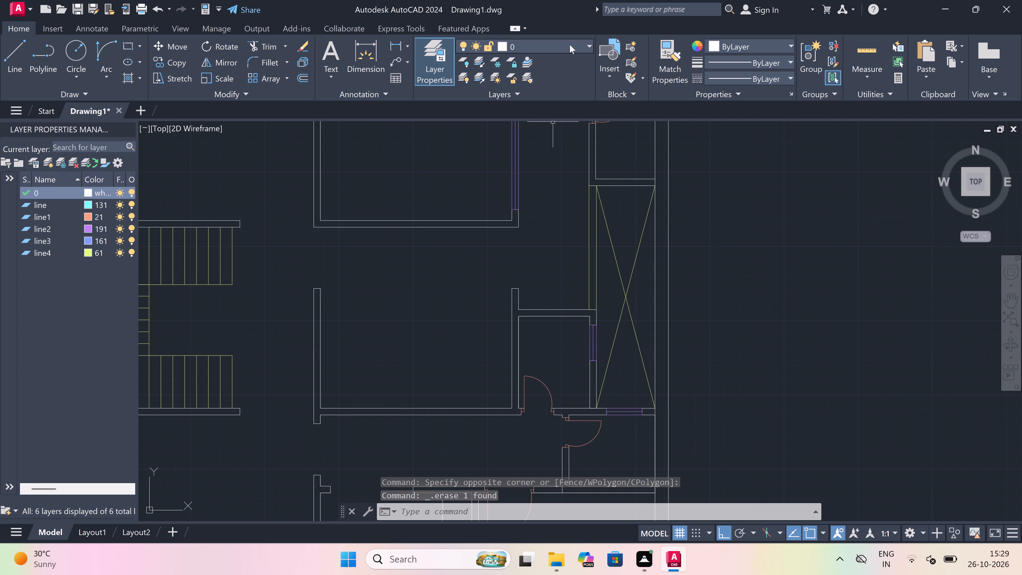
pyautogui.click(570, 44)
pyautogui.click(546, 109)
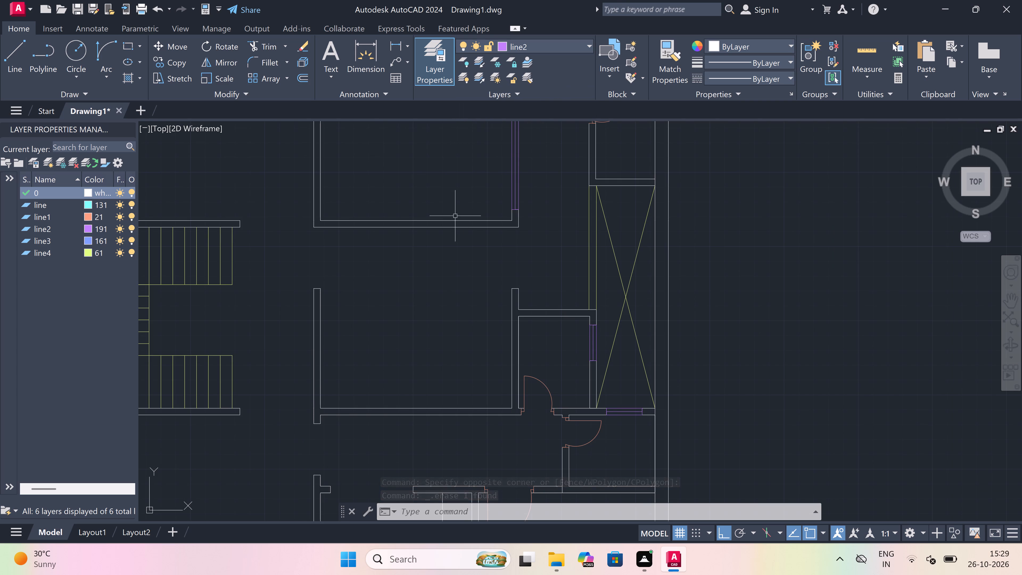
# Draw a short line across the central room's west wall near its south end and continue back to that line's midpoint.
pyautogui.scroll(1, 300, 395)
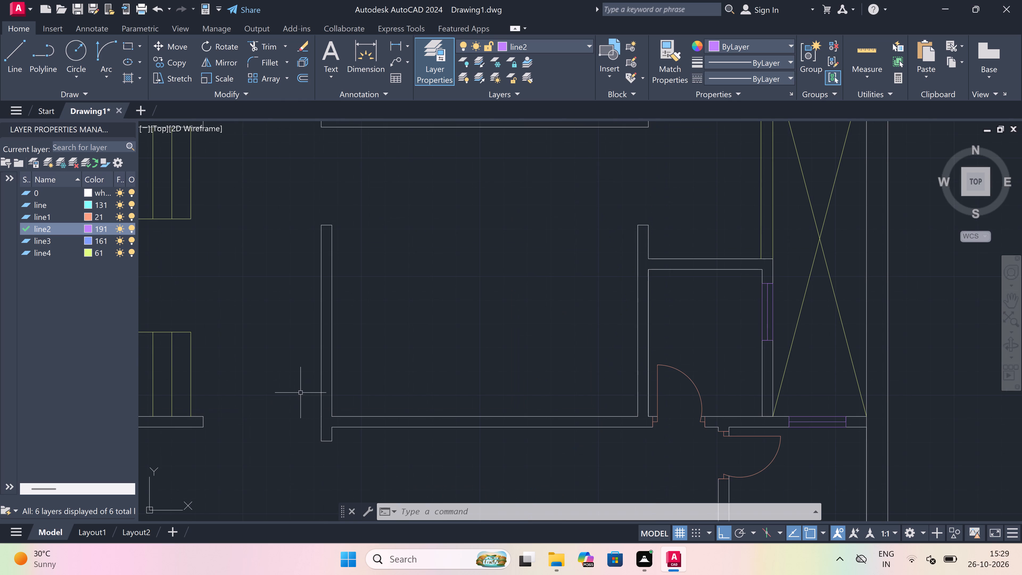
pyautogui.write('l')
pyautogui.press('space')
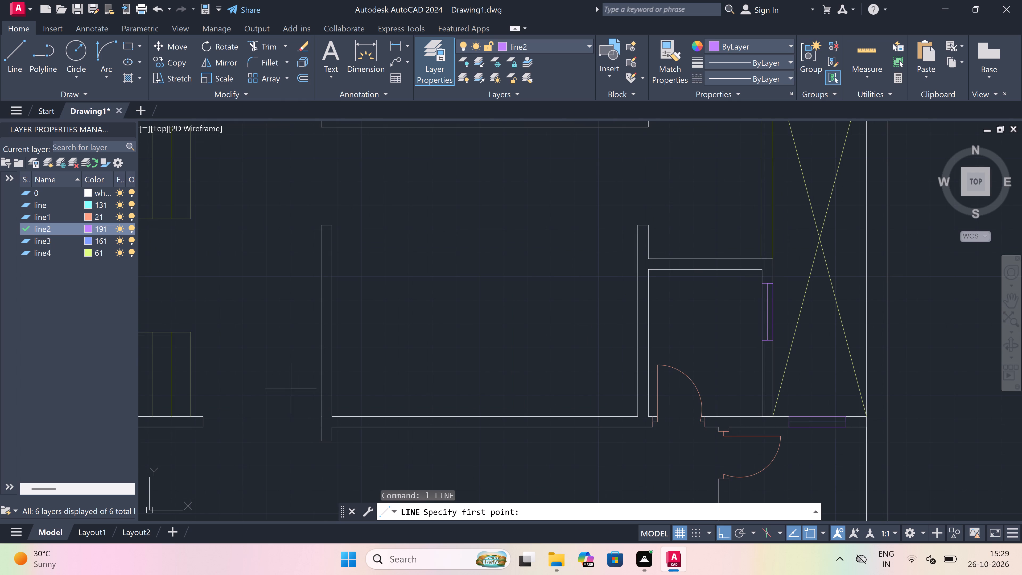
pyautogui.click(318, 379)
pyautogui.click(329, 378)
pyautogui.scroll(2, 324, 377)
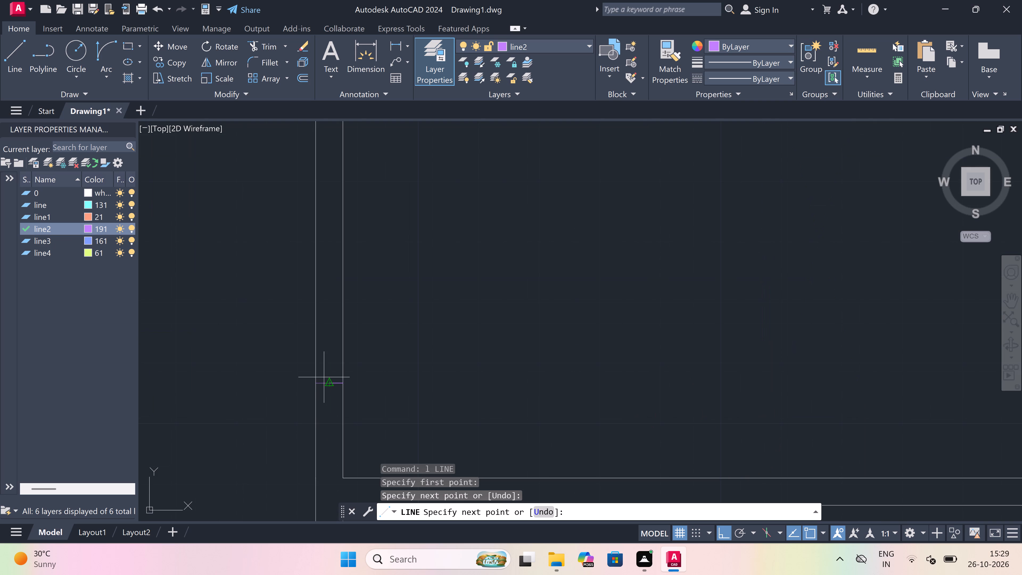
pyautogui.click(326, 381)
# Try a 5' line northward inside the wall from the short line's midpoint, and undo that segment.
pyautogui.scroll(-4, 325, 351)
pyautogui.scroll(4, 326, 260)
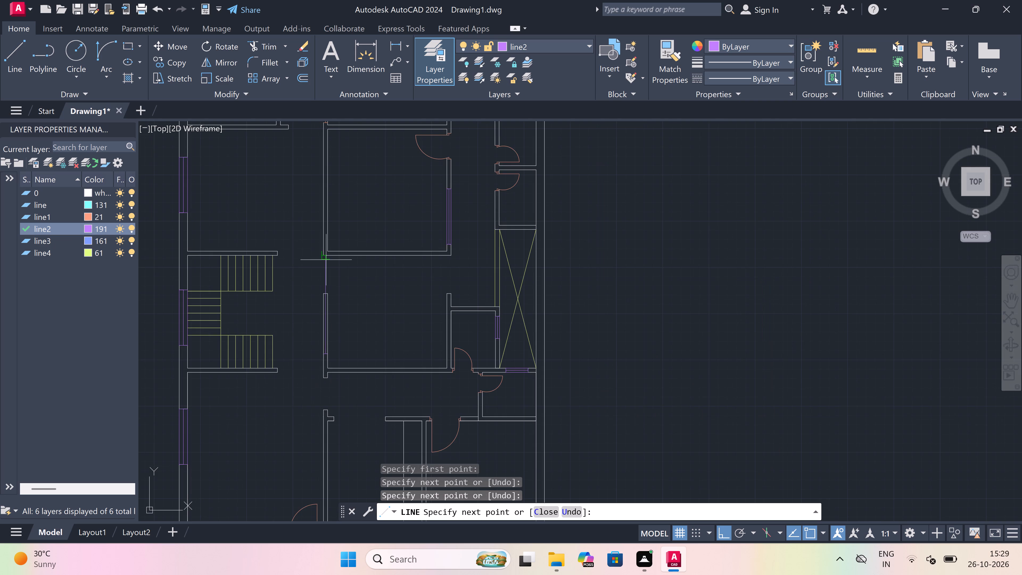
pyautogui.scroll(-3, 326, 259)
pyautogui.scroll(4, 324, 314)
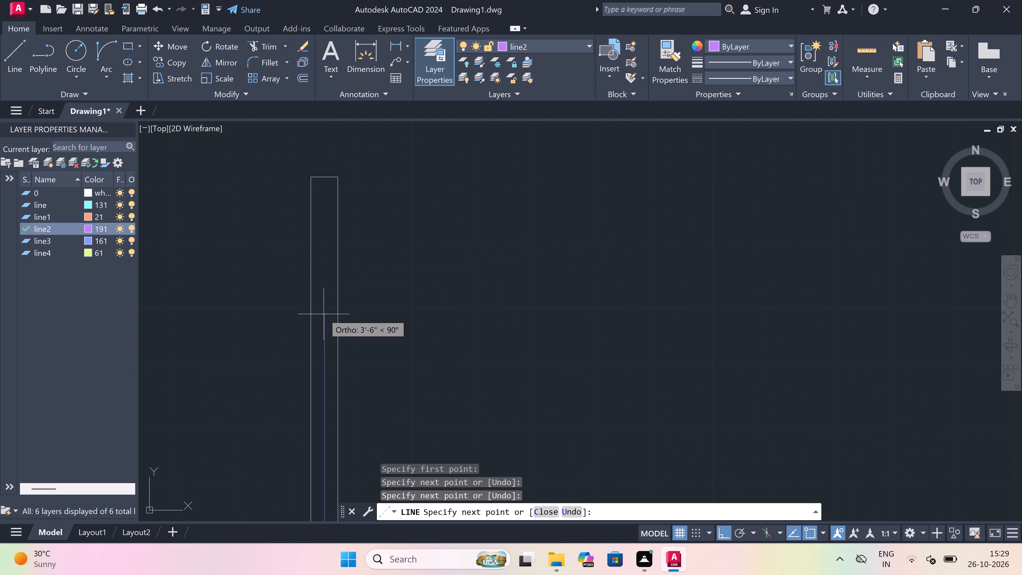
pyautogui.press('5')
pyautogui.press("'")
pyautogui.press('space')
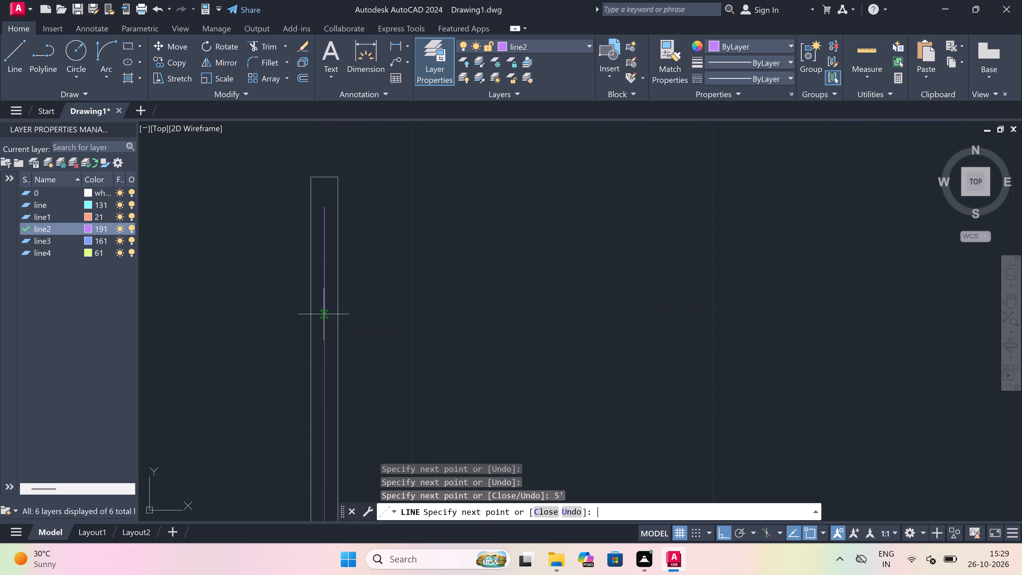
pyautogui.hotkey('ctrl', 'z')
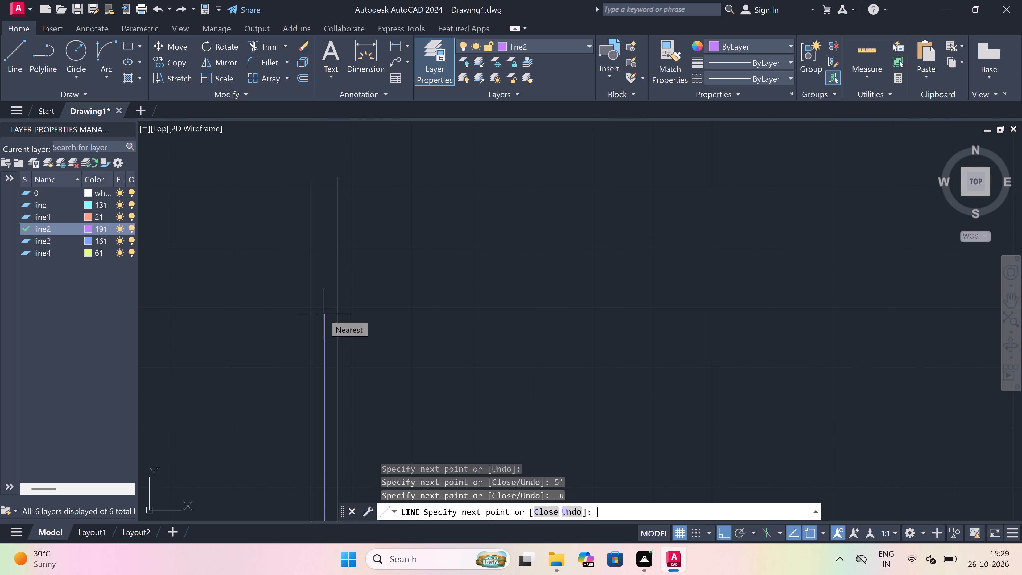
# Draw a 4' window centre line northward inside the wall, finishing with a line across both wall faces at its north end.
pyautogui.write("4'")
pyautogui.press('space')
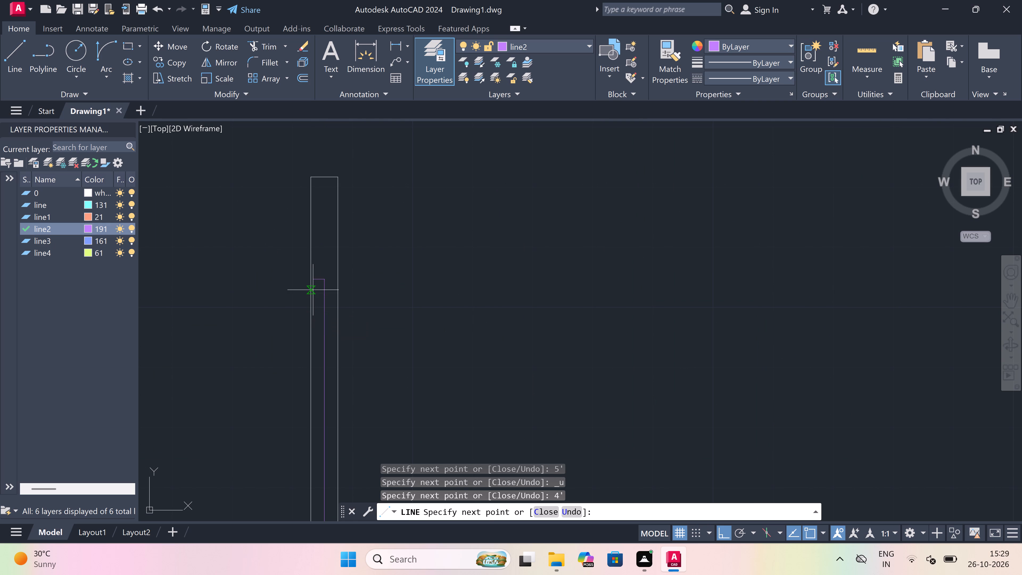
pyautogui.moveTo(313, 280); pyautogui.dragTo(319, 280)
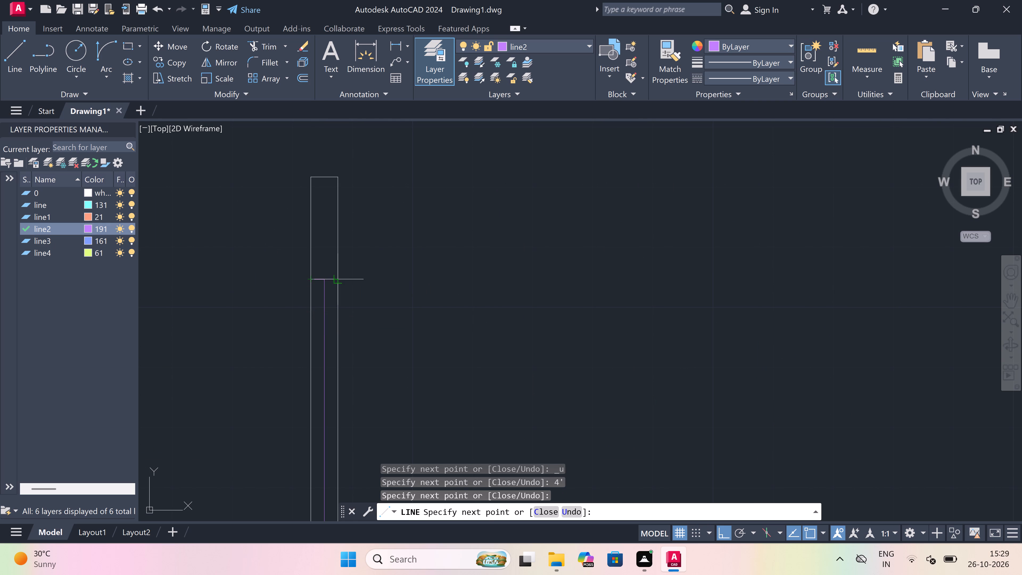
pyautogui.click(334, 276)
pyautogui.press('Escape')
# Trim both faces of the west wall between the window's two end lines, leaving the centre line.
pyautogui.scroll(-4, 331, 280)
pyautogui.scroll(3, 326, 294)
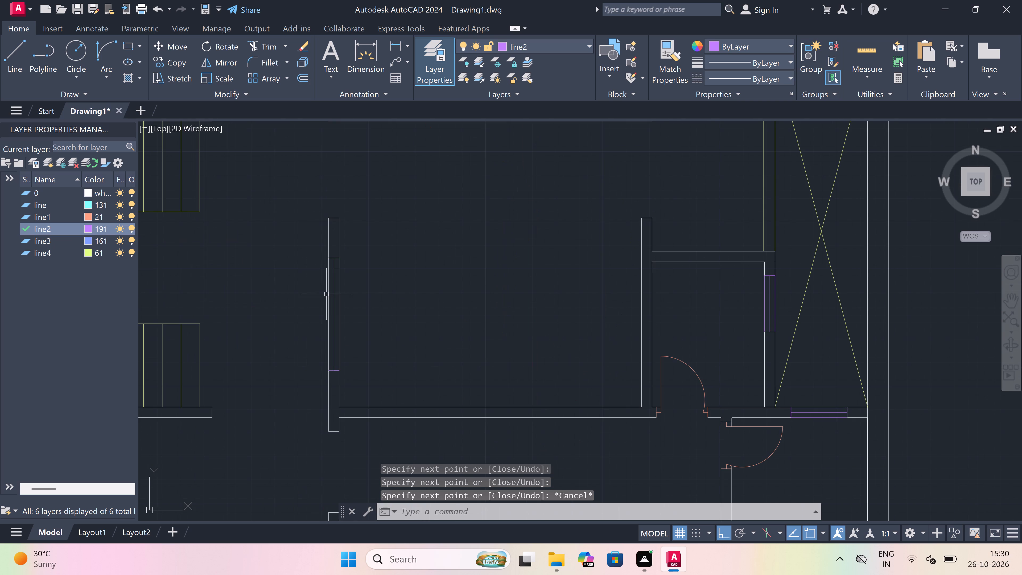
pyautogui.write('tr')
pyautogui.press('space')
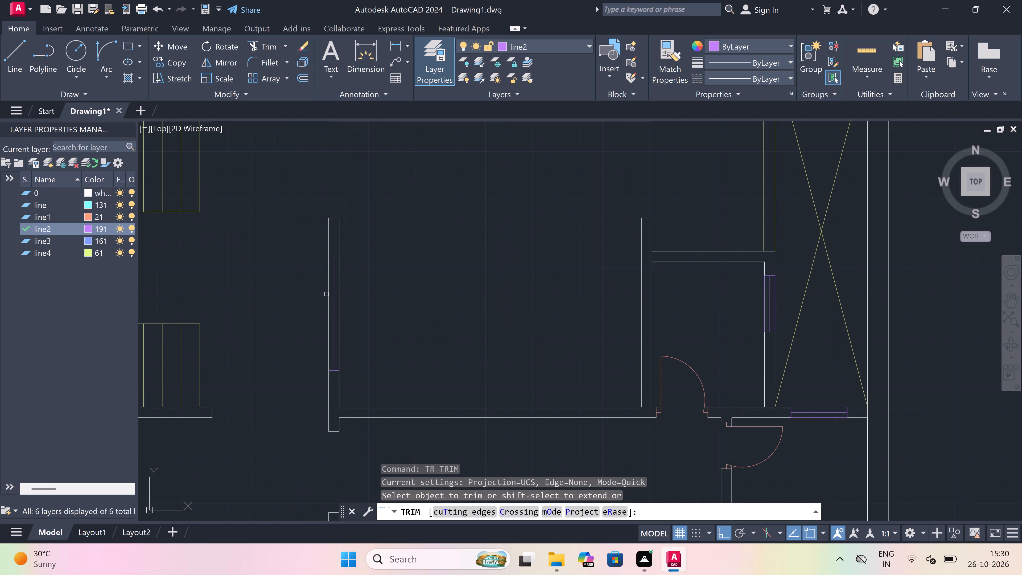
pyautogui.scroll(1, 326, 294)
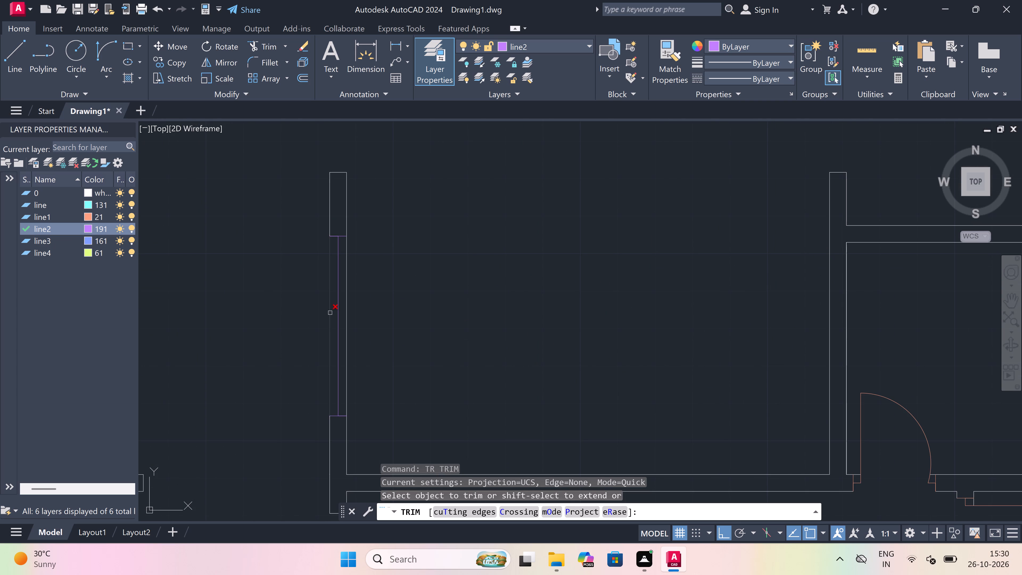
pyautogui.click(330, 313)
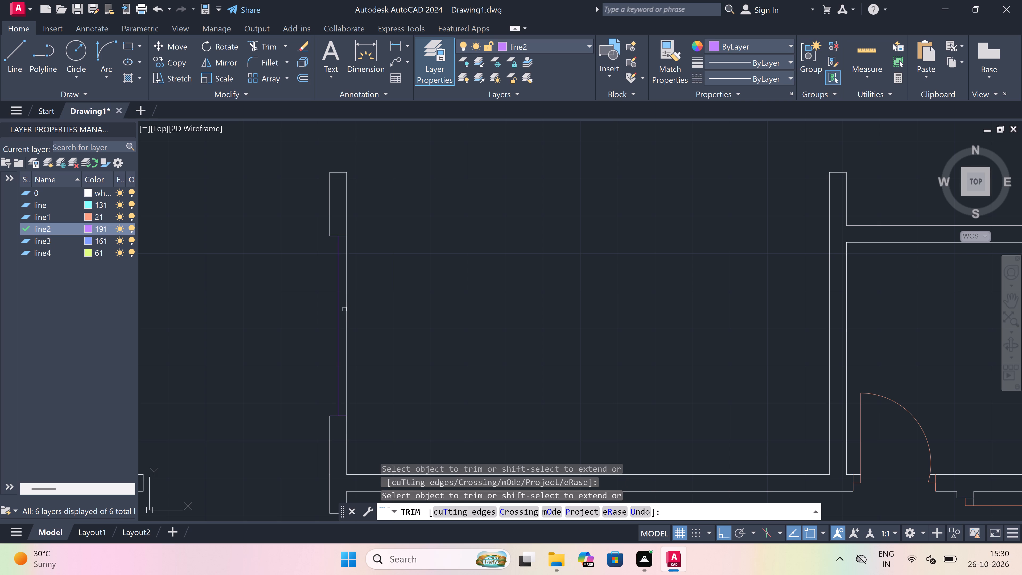
pyautogui.click(344, 309)
pyautogui.click(366, 310)
pyautogui.press('Escape')
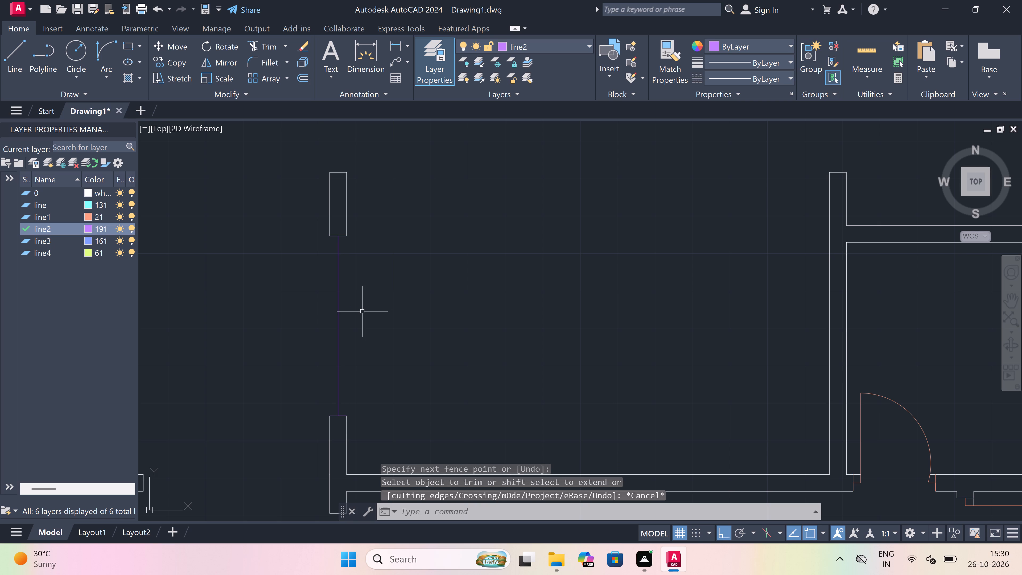
# Draw lines along both wall faces between the end lines of the central room's west window.
pyautogui.write('l')
pyautogui.press('space')
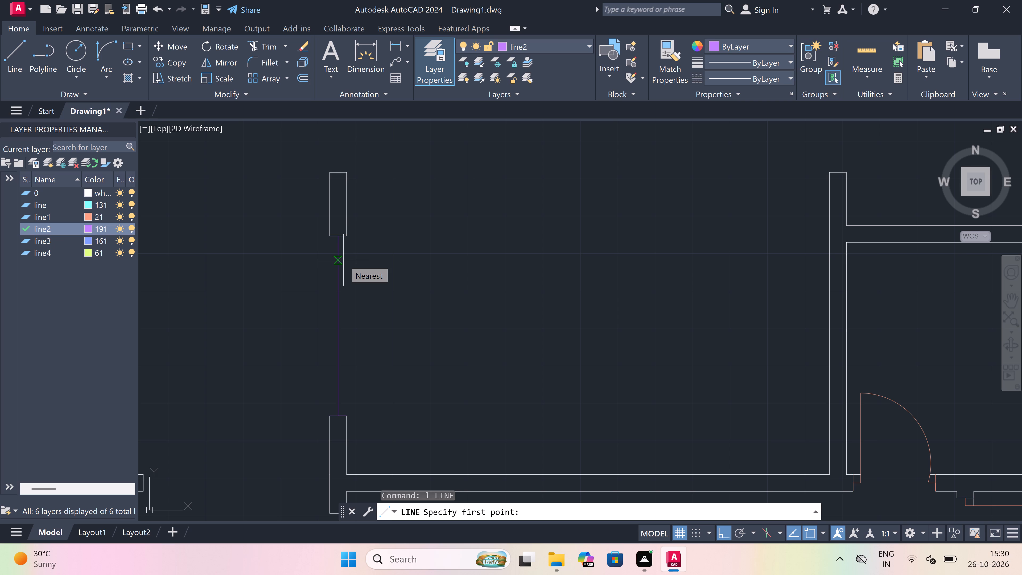
pyautogui.scroll(-1, 342, 261)
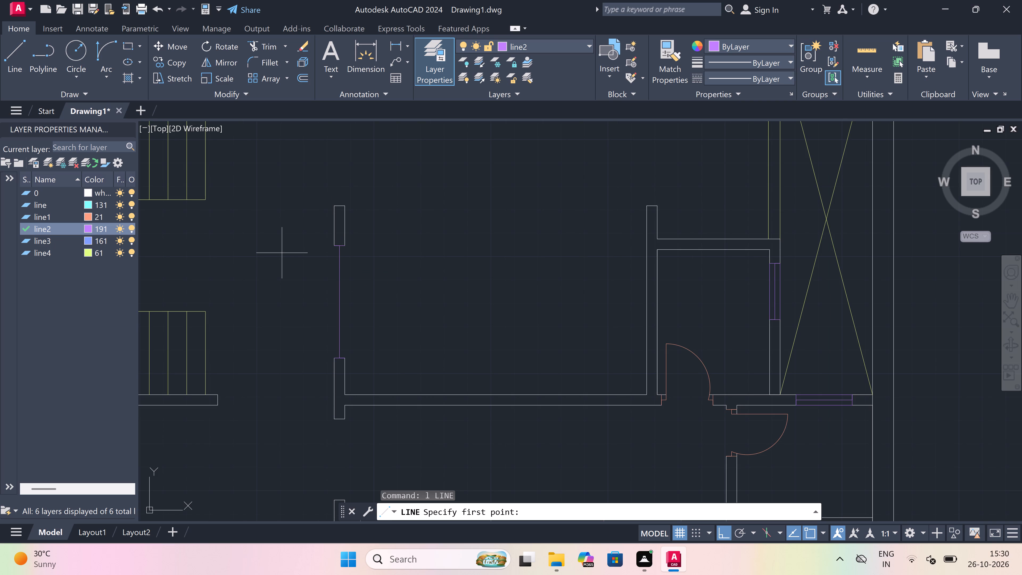
pyautogui.scroll(-1, 276, 265)
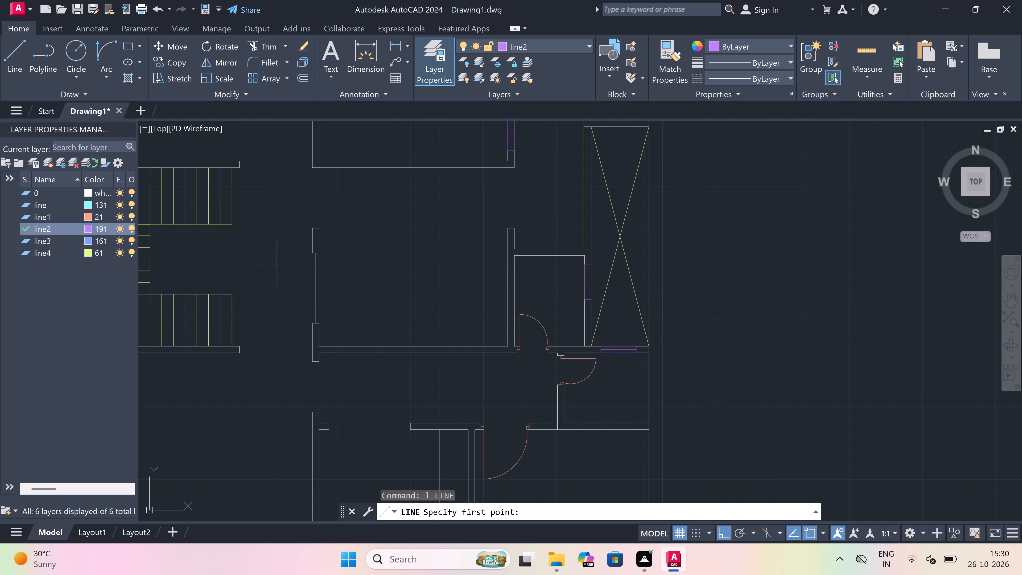
pyautogui.scroll(1, 276, 265)
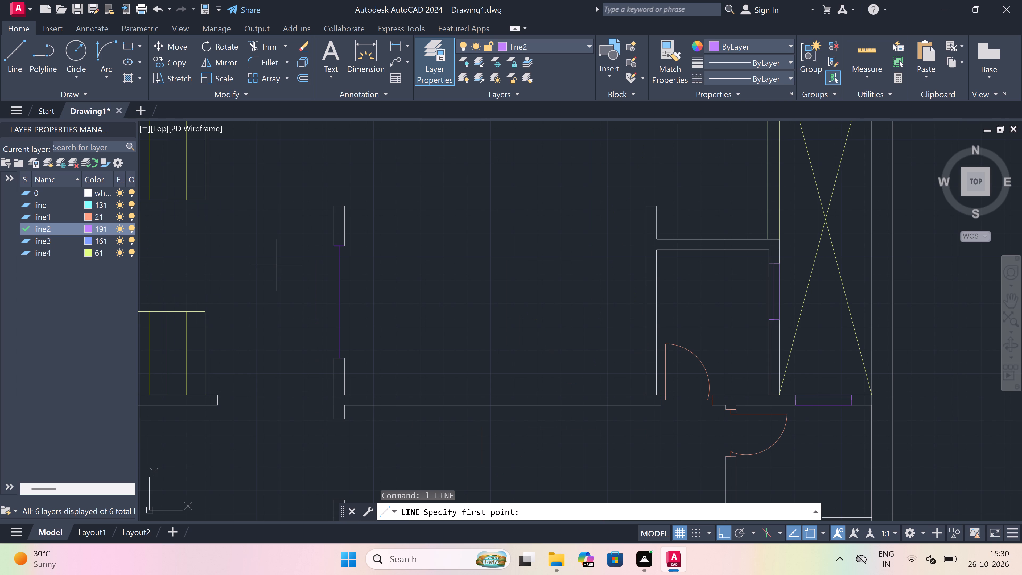
pyautogui.scroll(-1, 276, 265)
pyautogui.scroll(2, 329, 250)
pyautogui.moveTo(305, 259); pyautogui.dragTo(305, 262)
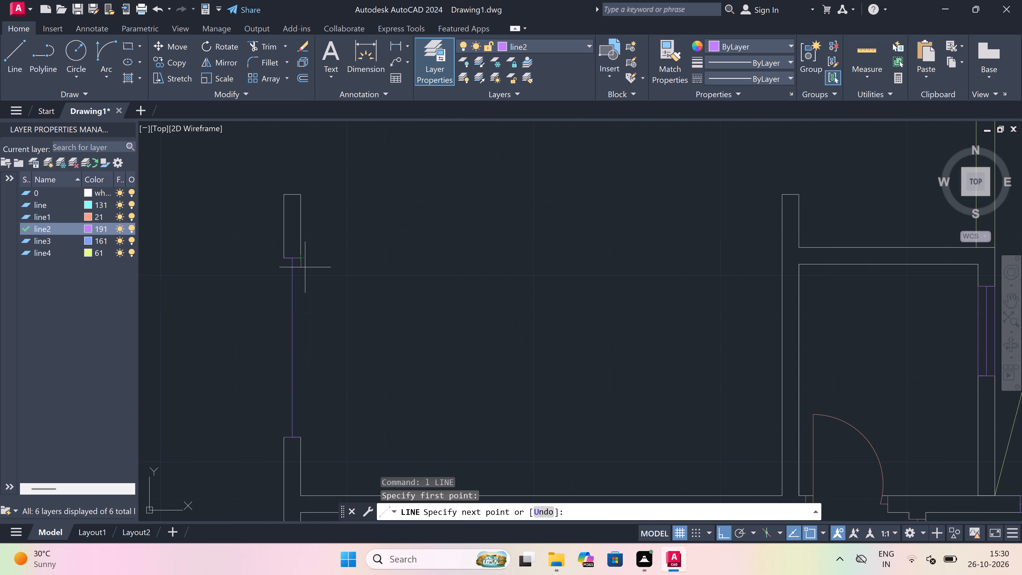
pyautogui.click(302, 438)
pyautogui.press('Escape')
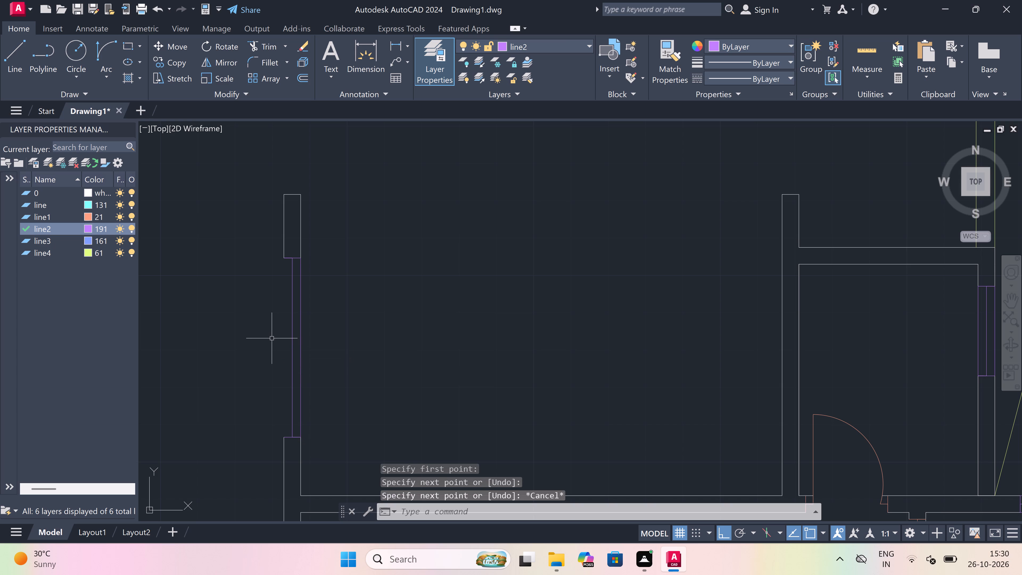
pyautogui.press('space')
pyautogui.moveTo(282, 259); pyautogui.dragTo(278, 274)
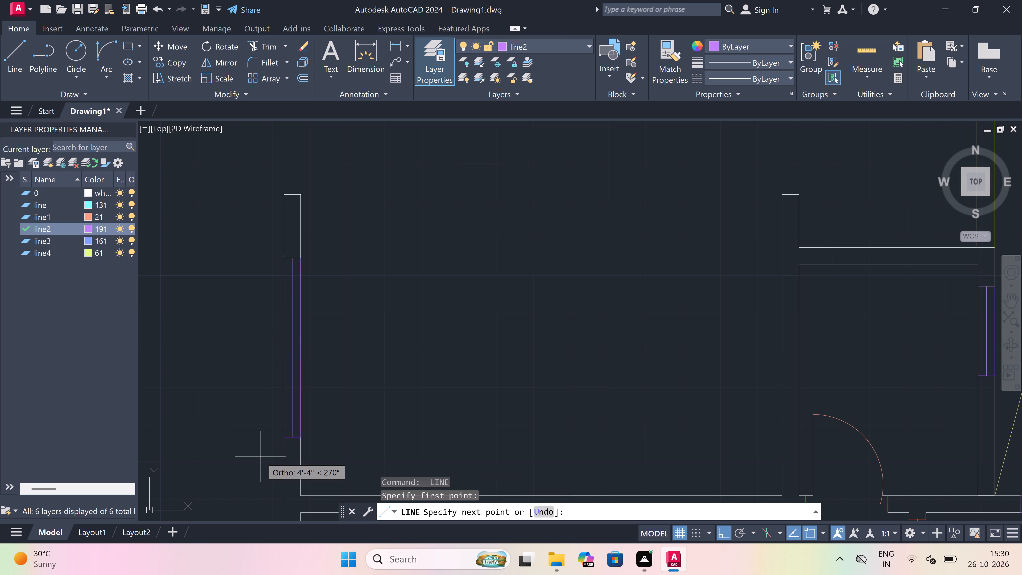
pyautogui.click(283, 433)
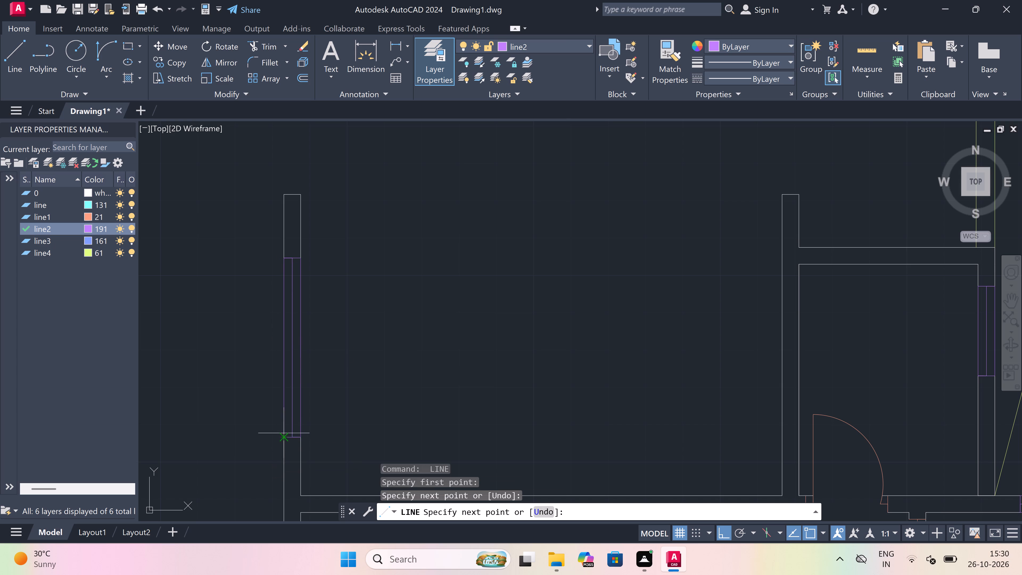
pyautogui.press('Escape')
# Draw a short line across the southeast room's south wall near its west end and continue back to that line's midpoint.
pyautogui.scroll(-5, 281, 338)
pyautogui.scroll(1, 291, 360)
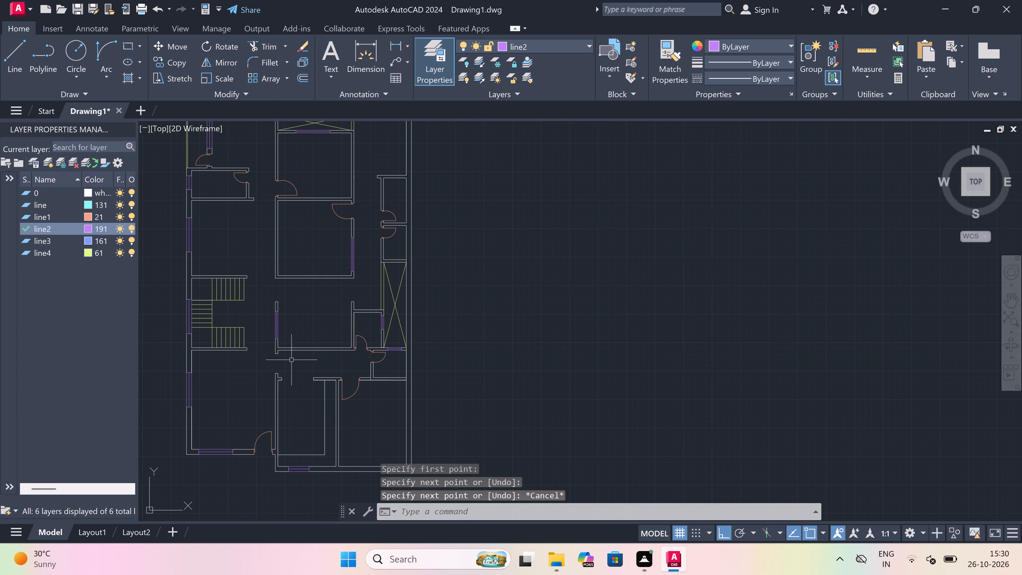
pyautogui.press('space')
pyautogui.scroll(-2, 320, 374)
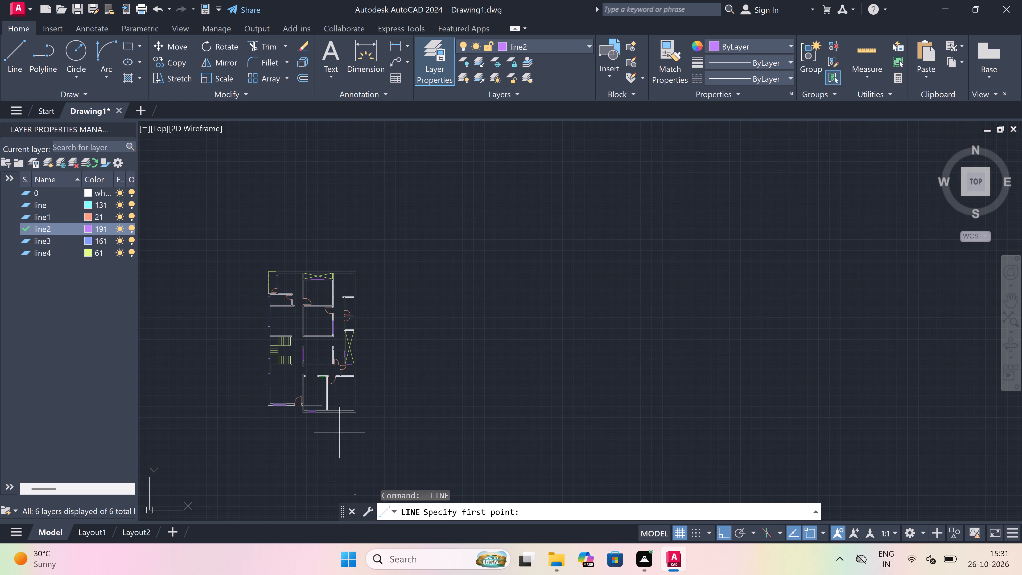
pyautogui.scroll(2, 334, 415)
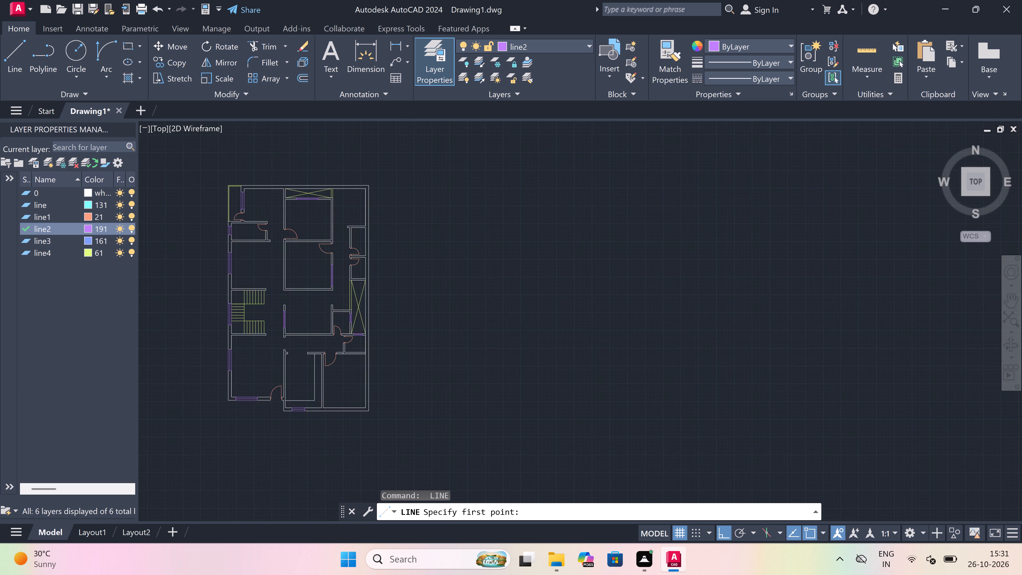
pyautogui.scroll(3, 334, 409)
pyautogui.click(327, 400)
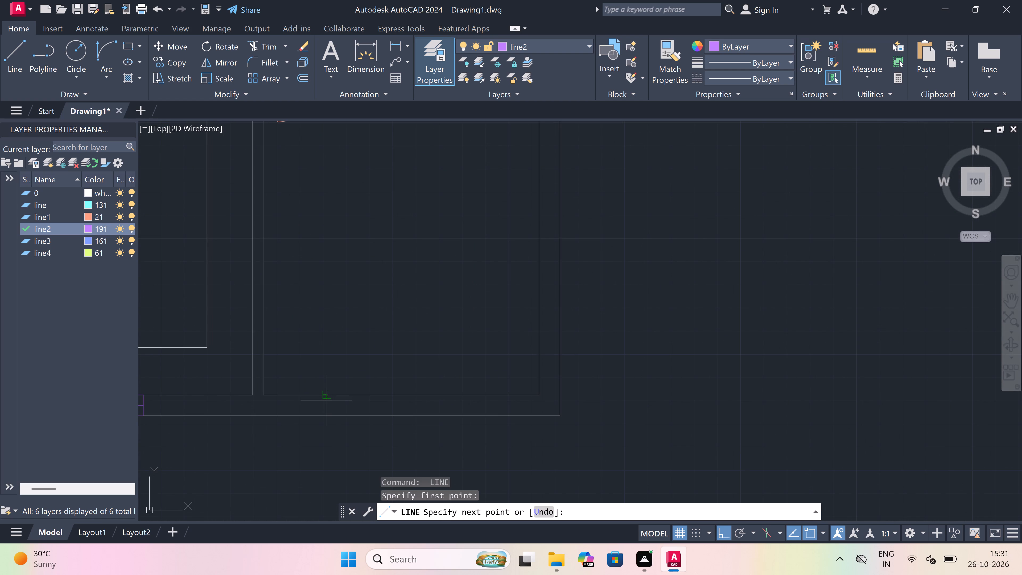
pyautogui.moveTo(324, 420); pyautogui.dragTo(324, 417)
pyautogui.scroll(3, 324, 406)
pyautogui.moveTo(324, 406); pyautogui.dragTo(334, 405)
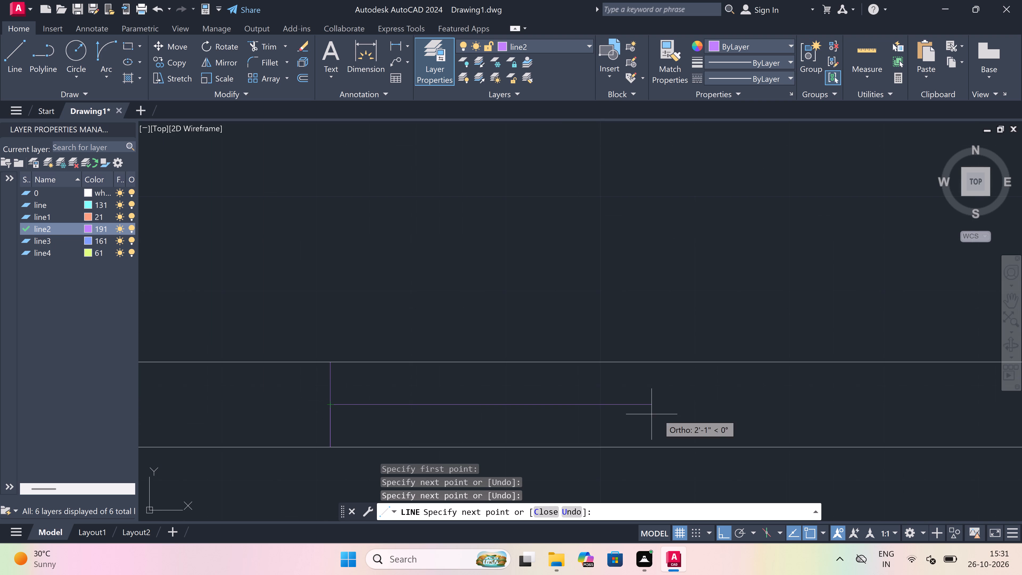
# Draw a 5' window centre line eastward inside the south wall, finishing with a line across both wall faces at its east end.
pyautogui.press('5')
pyautogui.write("'")
pyautogui.press('space')
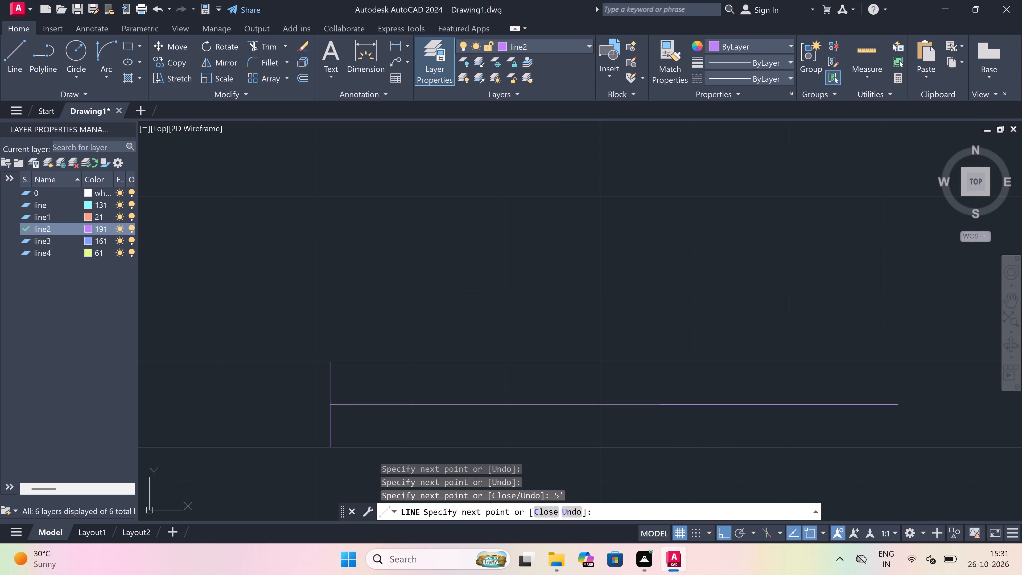
pyautogui.scroll(-3, 660, 415)
pyautogui.scroll(2, 748, 402)
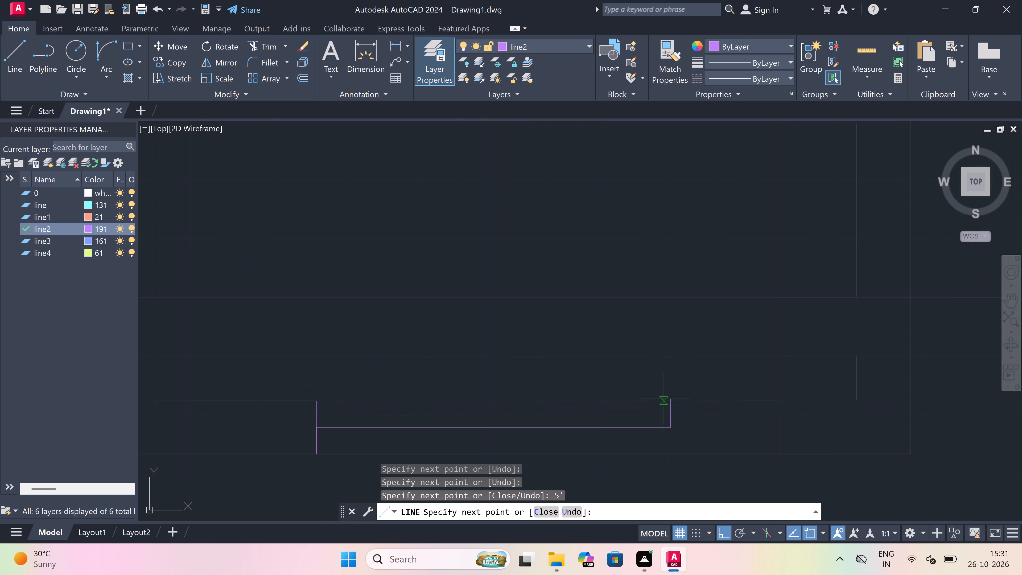
pyautogui.moveTo(669, 399); pyautogui.dragTo(671, 413)
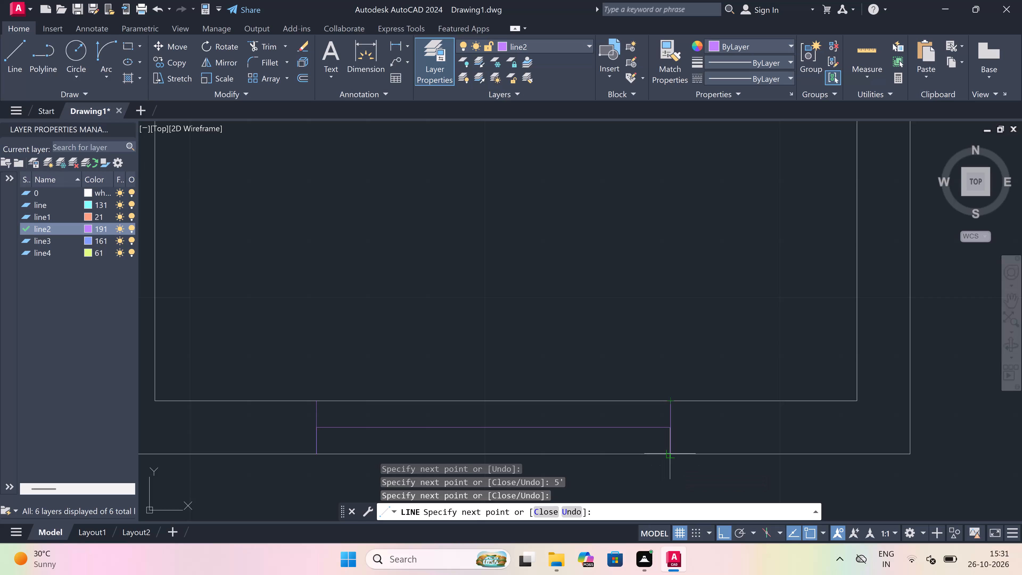
pyautogui.click(671, 454)
pyautogui.press('Escape')
# Trim both faces of the southeast room's south wall between the window's two end lines, leaving the centre line.
pyautogui.press('t')
pyautogui.press('r')
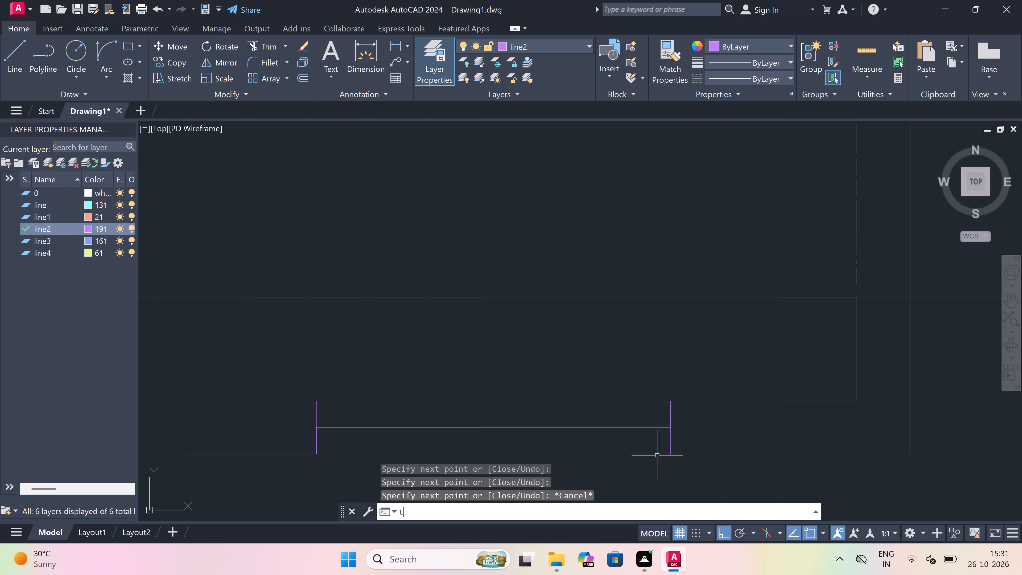
pyautogui.press('space')
pyautogui.click(630, 454)
pyautogui.click(546, 391)
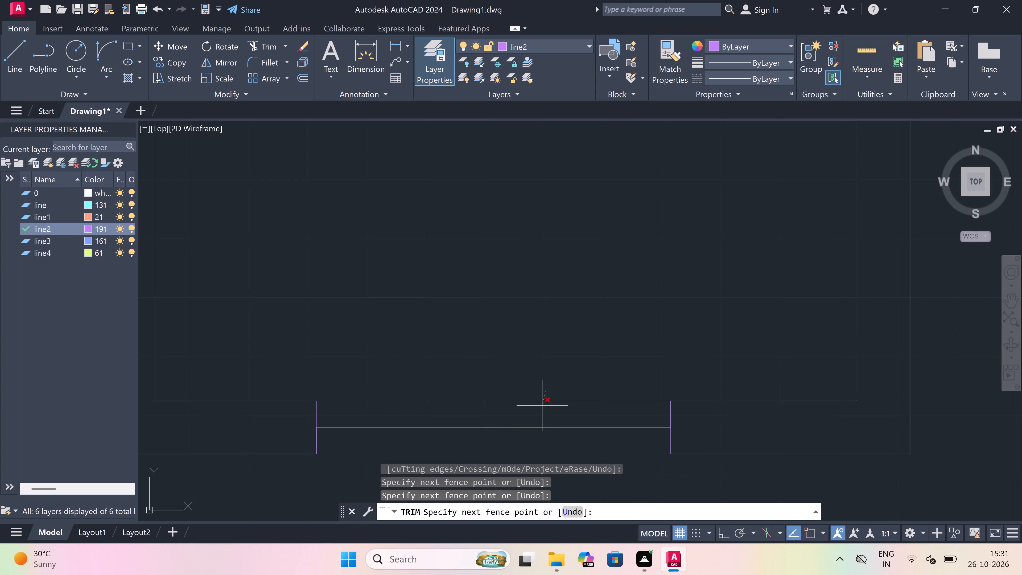
pyautogui.click(542, 405)
pyautogui.press('Escape')
# Draw lines along both wall faces between the end lines of the southeast room's south window.
pyautogui.write('l')
pyautogui.press('space')
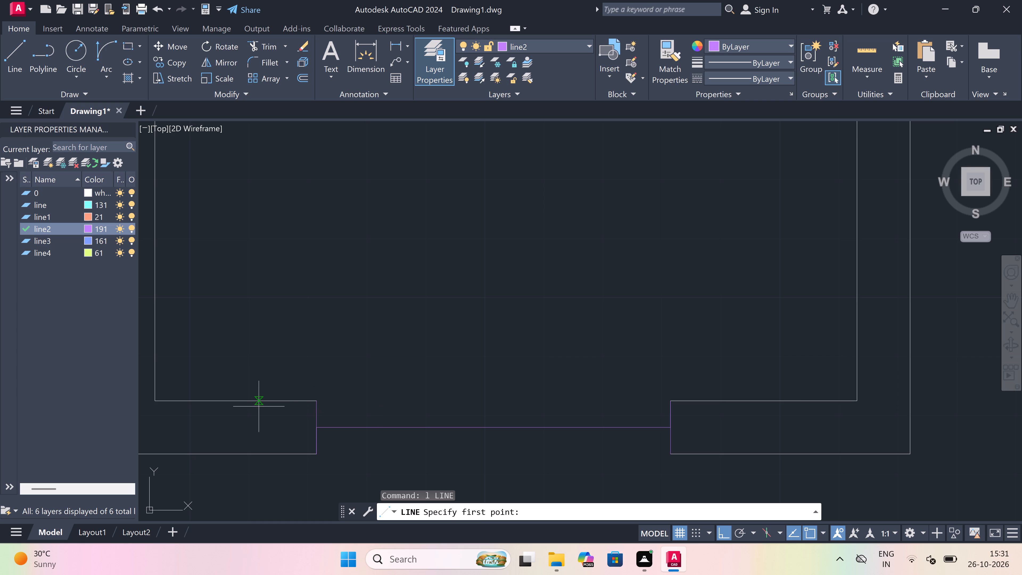
pyautogui.moveTo(314, 402); pyautogui.dragTo(324, 402)
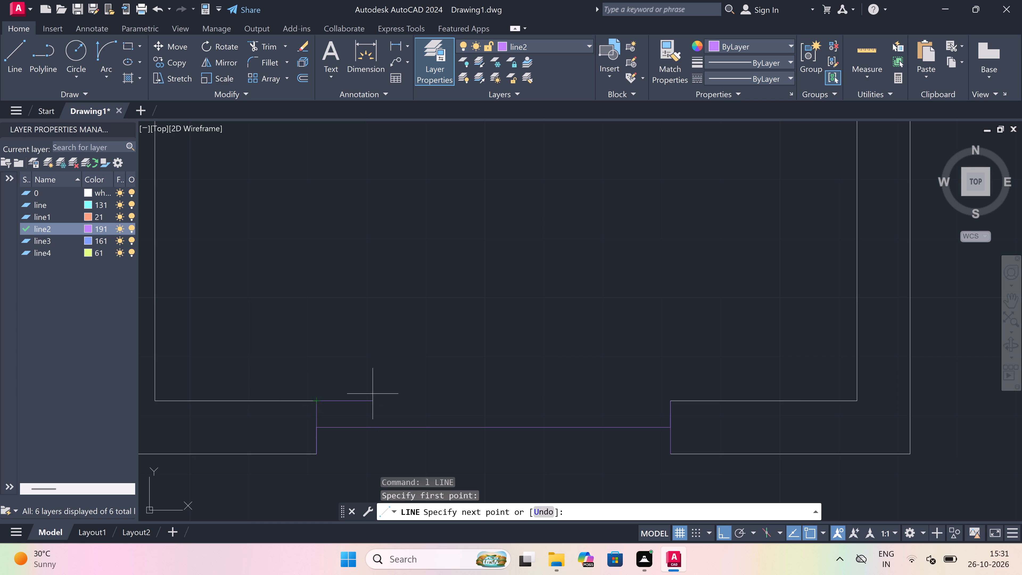
pyautogui.click(667, 401)
pyautogui.press('Escape')
pyautogui.press('space')
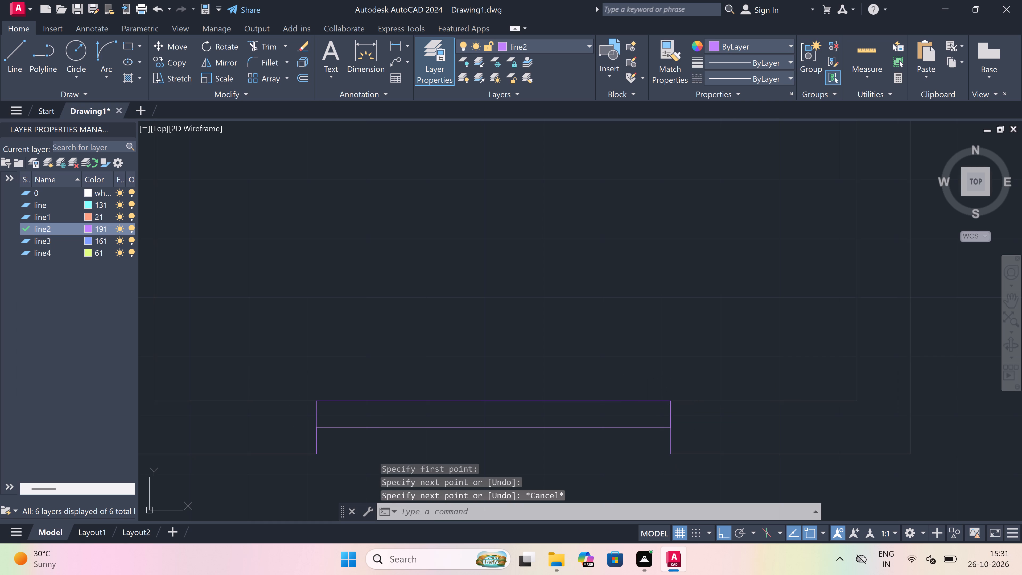
pyautogui.click(673, 456)
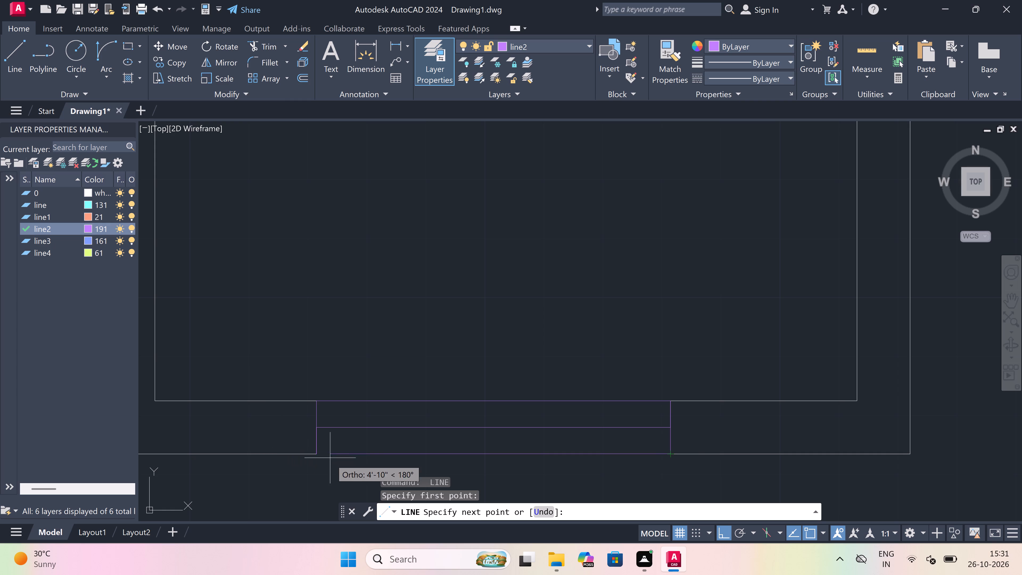
pyautogui.click(317, 454)
pyautogui.press('Escape')
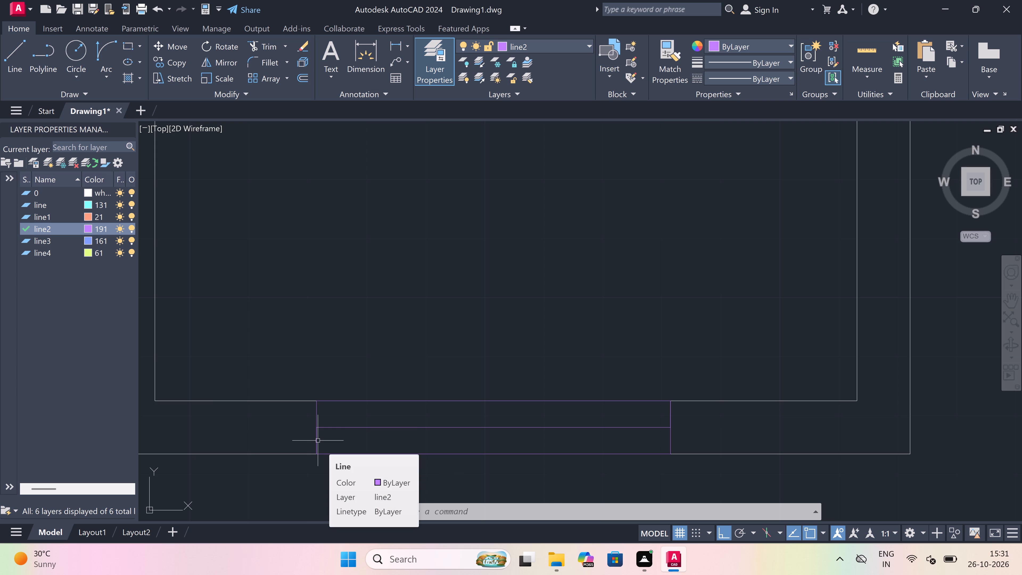
# Draw a short line across the southeast room's east wall in its northern part and continue back to that line's midpoint.
pyautogui.scroll(-3, 317, 440)
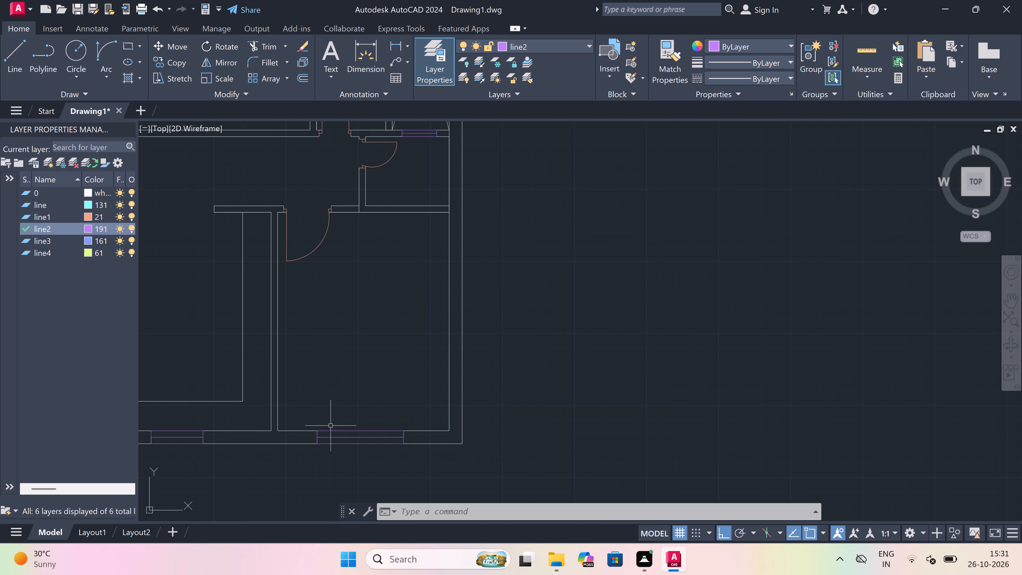
pyautogui.scroll(-2, 362, 382)
pyautogui.scroll(2, 393, 337)
pyautogui.press('space')
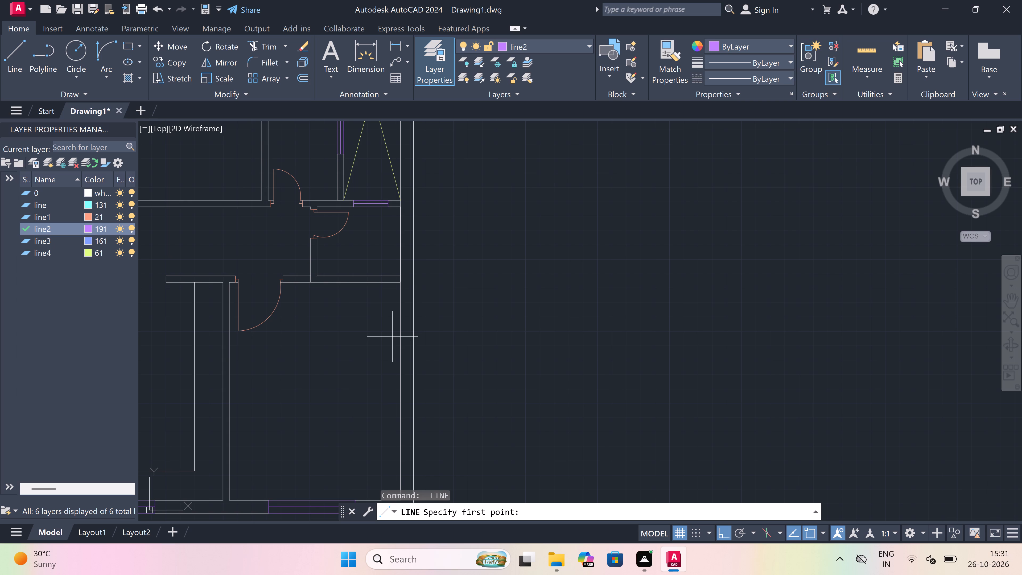
pyautogui.scroll(-1, 392, 336)
pyautogui.click(397, 341)
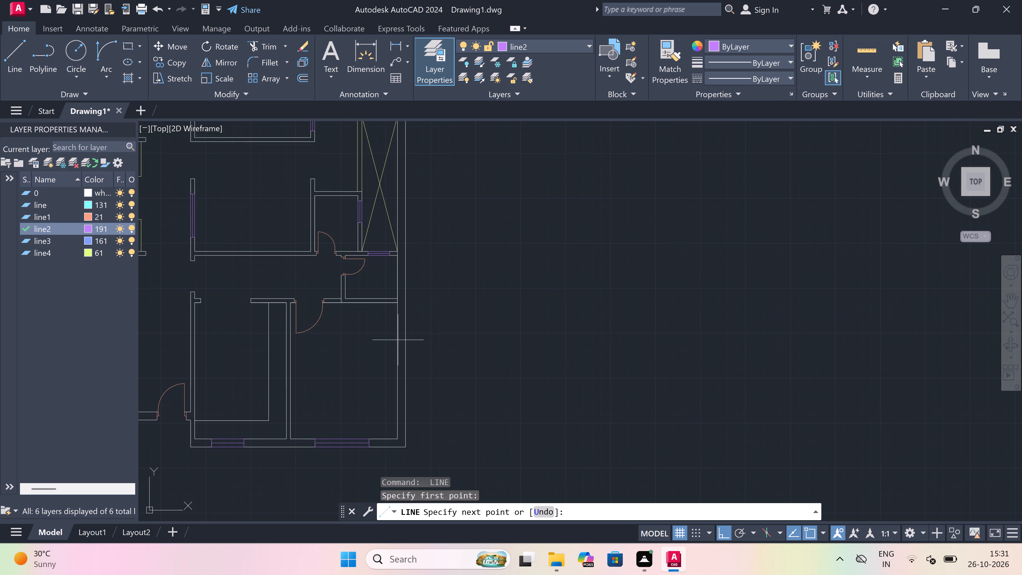
pyautogui.scroll(2, 401, 338)
pyautogui.click(407, 349)
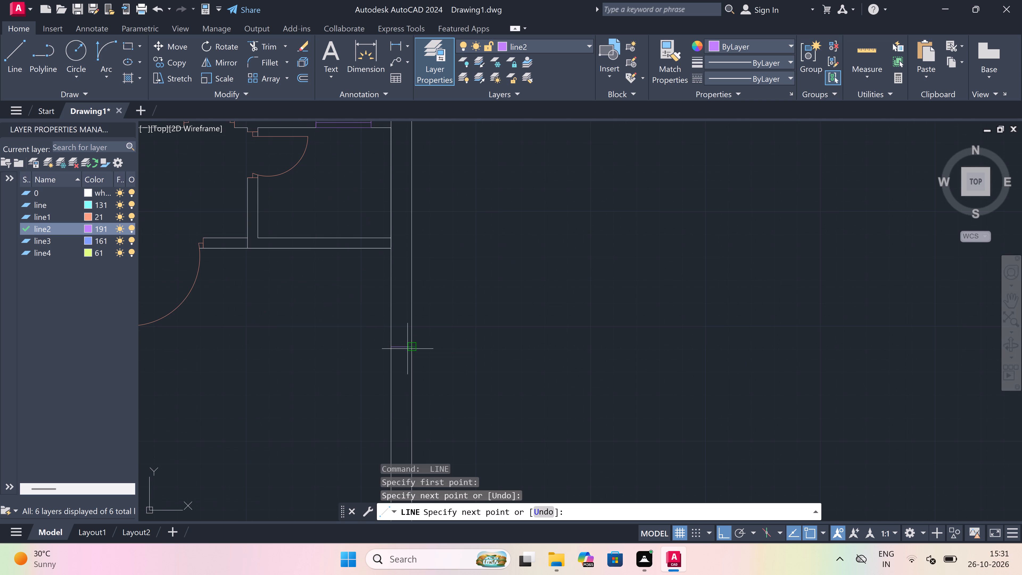
pyautogui.scroll(2, 385, 345)
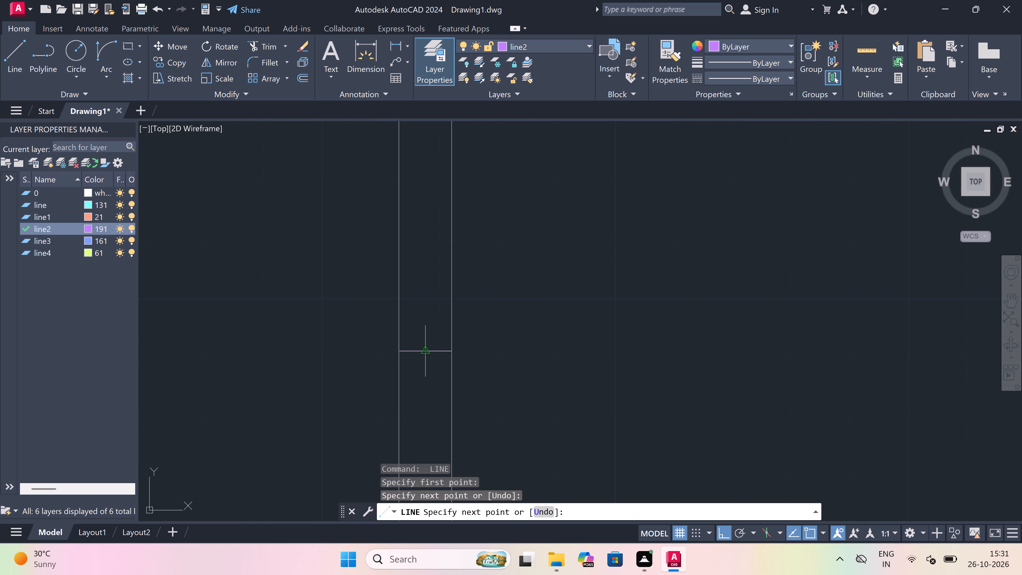
pyautogui.click(428, 350)
# Draw a 5' window centre line southward inside the southeast room's east wall, finishing with a line across both wall faces at its south end.
pyautogui.scroll(-3, 428, 350)
pyautogui.scroll(3, 425, 381)
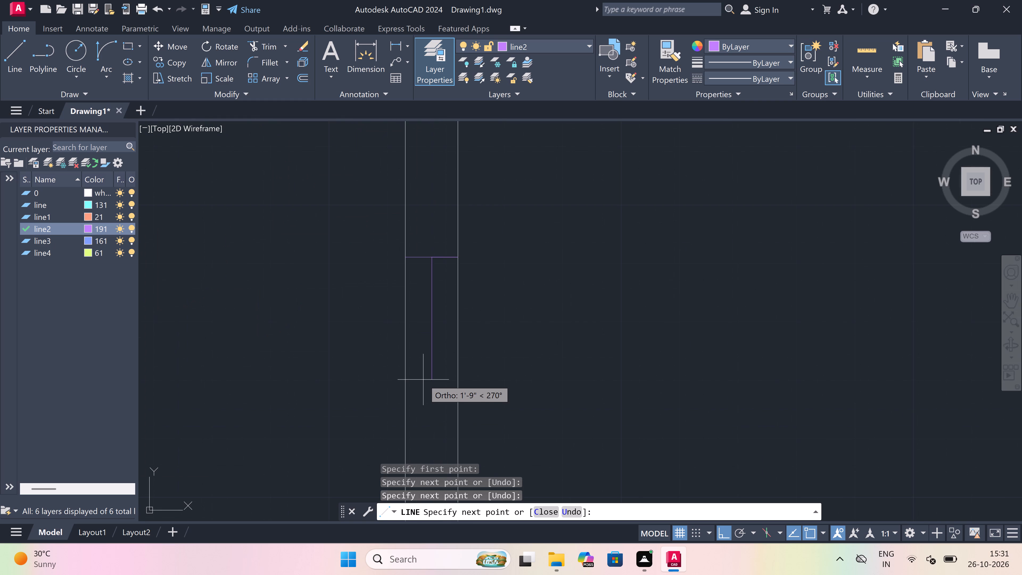
pyautogui.press('5')
pyautogui.press("'")
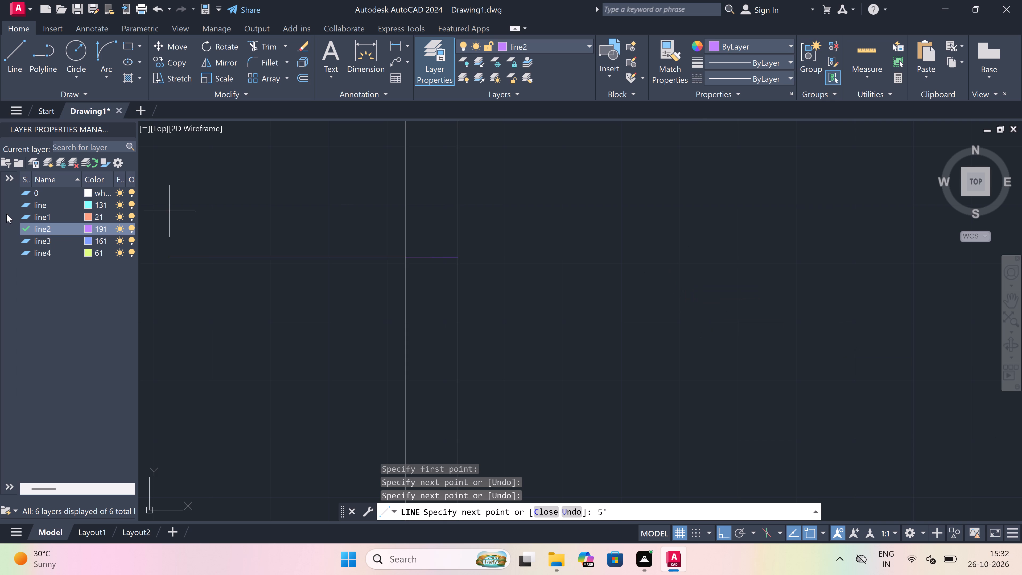
pyautogui.scroll(-3, 422, 246)
pyautogui.scroll(3, 422, 293)
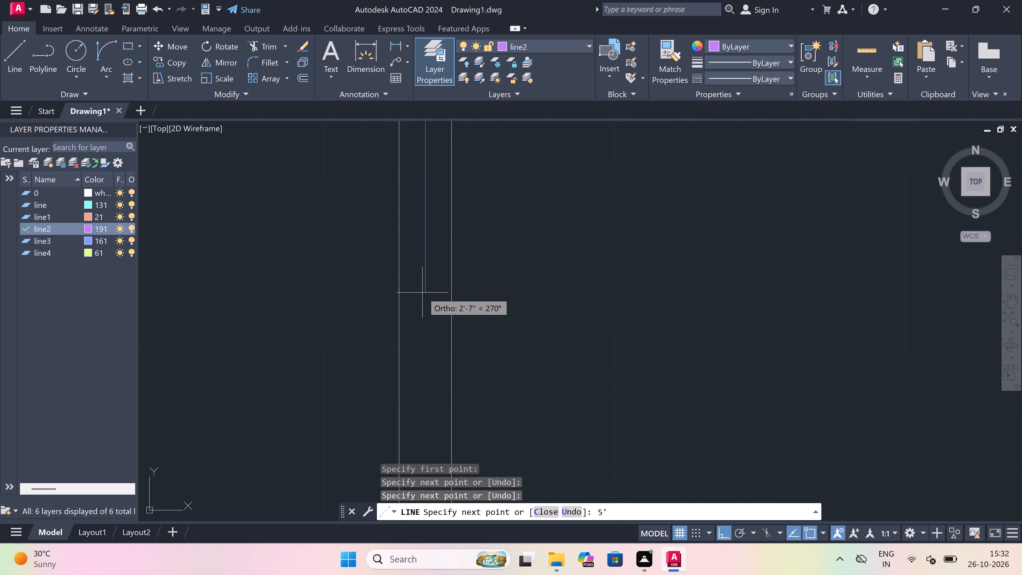
pyautogui.write("5'")
pyautogui.press('space')
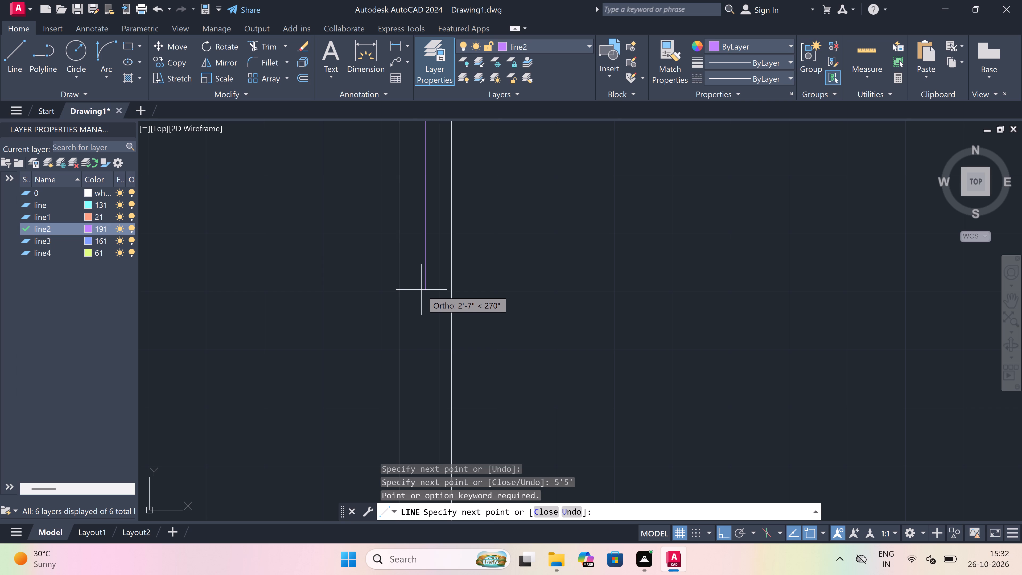
pyautogui.scroll(-2, 421, 288)
pyautogui.scroll(3, 419, 303)
pyautogui.scroll(-2, 419, 303)
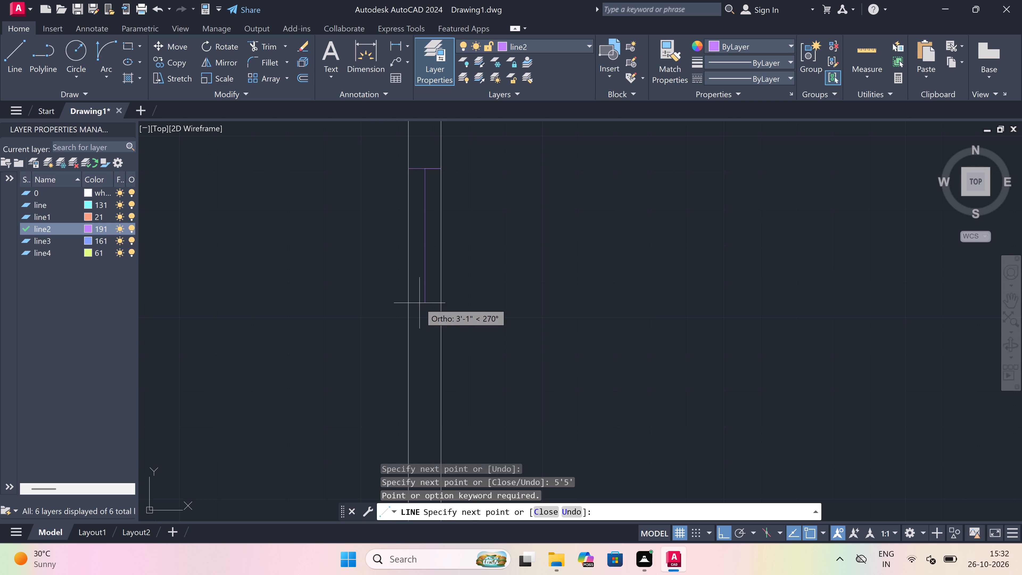
pyautogui.write("5'")
pyautogui.press('space')
pyautogui.scroll(-2, 419, 303)
pyautogui.scroll(2, 411, 359)
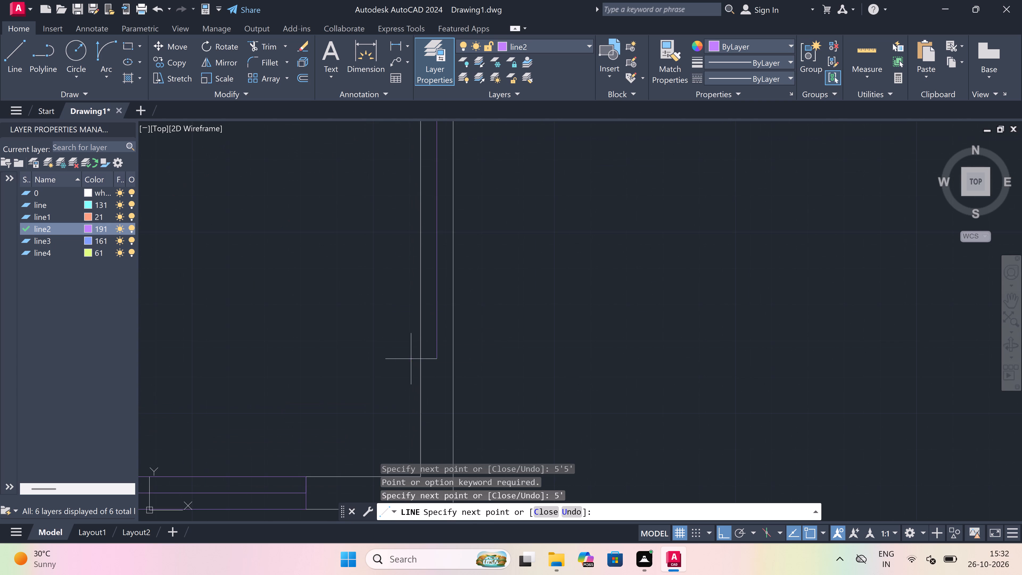
pyautogui.click(417, 302)
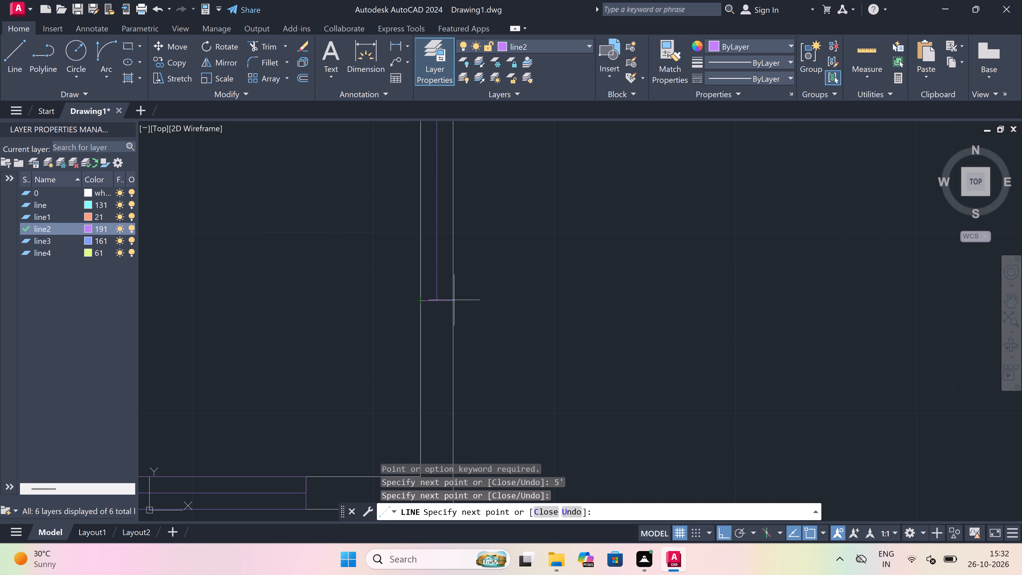
pyautogui.click(459, 300)
pyautogui.press('Escape')
# Trim both faces of the southeast room's east wall between the window's two end lines, leaving the centre line.
pyautogui.scroll(-4, 438, 314)
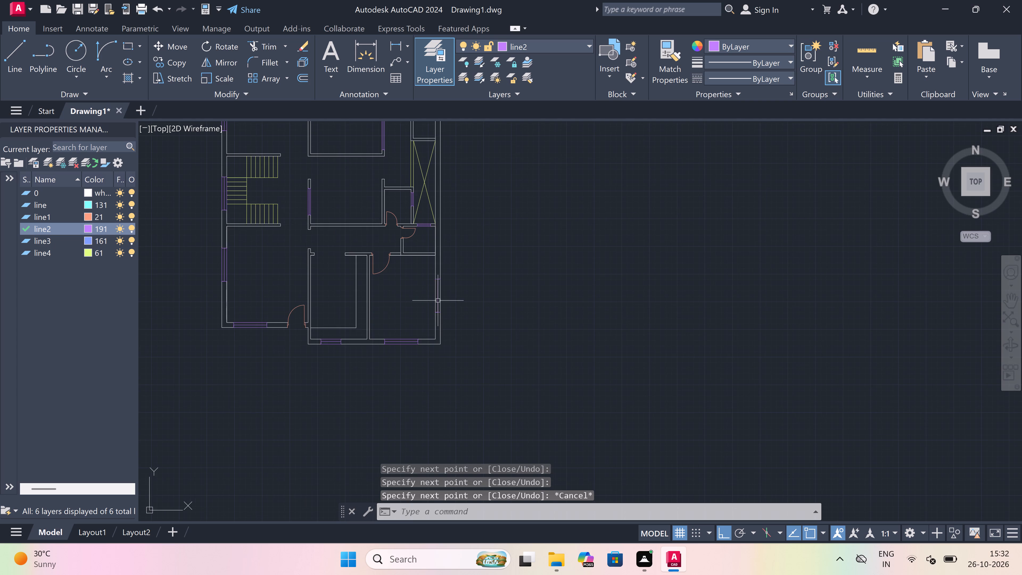
pyautogui.scroll(4, 438, 298)
pyautogui.scroll(-3, 438, 298)
pyautogui.scroll(2, 436, 290)
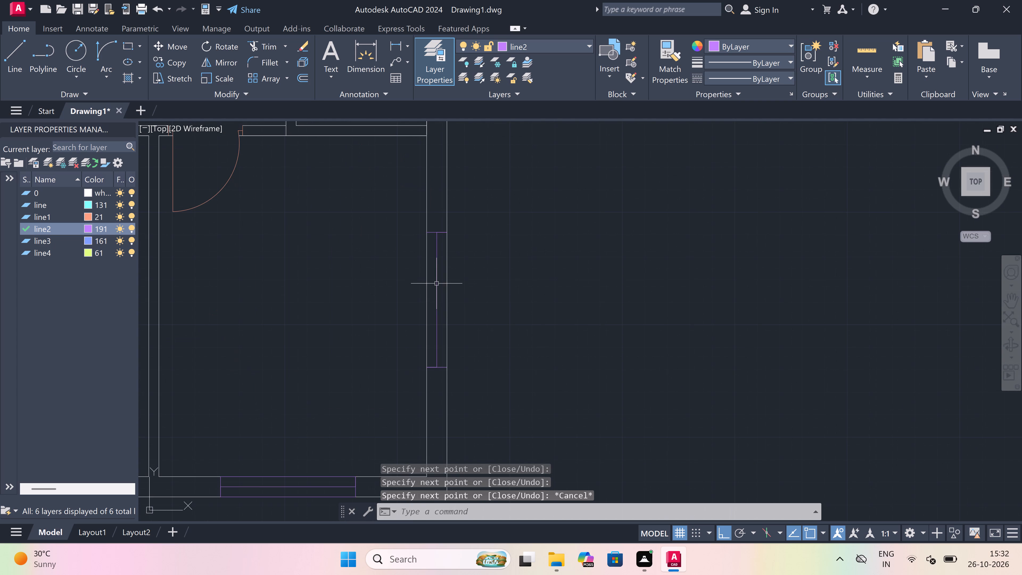
pyautogui.write('tr')
pyautogui.press('space')
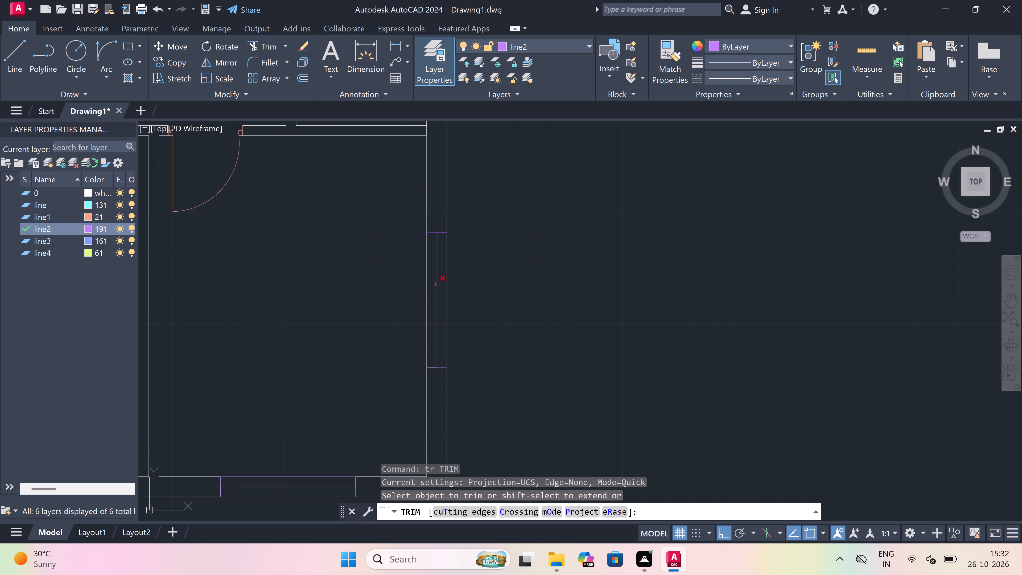
pyautogui.moveTo(442, 285); pyautogui.dragTo(449, 285)
pyautogui.click(464, 287)
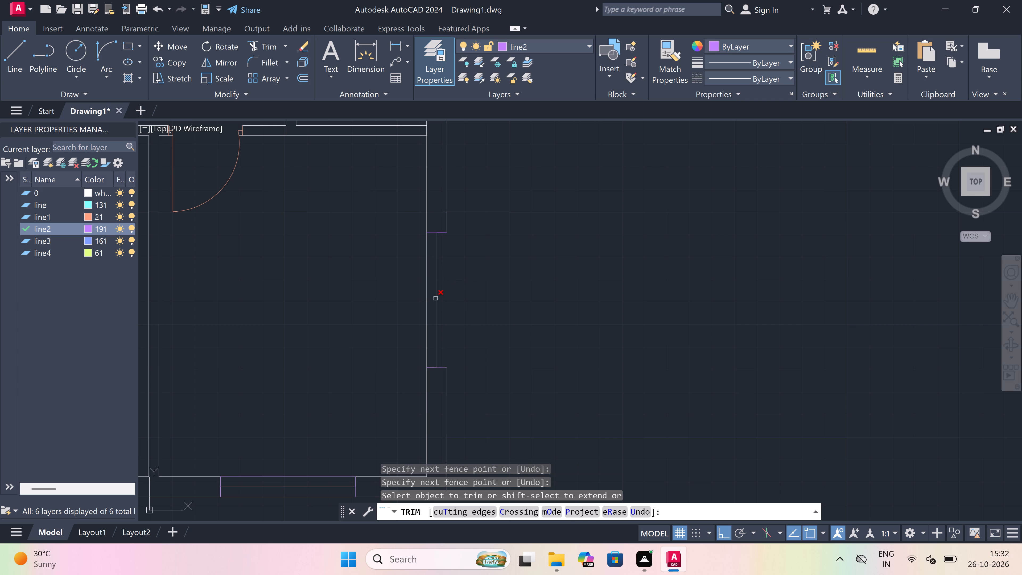
pyautogui.click(431, 295)
pyautogui.click(406, 314)
pyautogui.press('Escape')
# Draw lines along both wall faces between the end lines of the southeast room's east window.
pyautogui.write('l')
pyautogui.press('space')
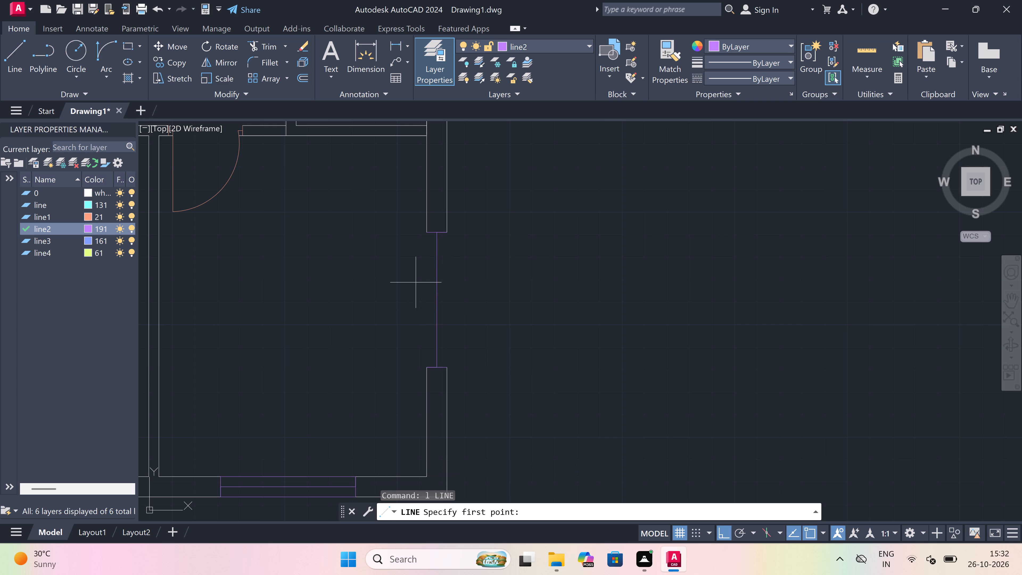
pyautogui.click(424, 229)
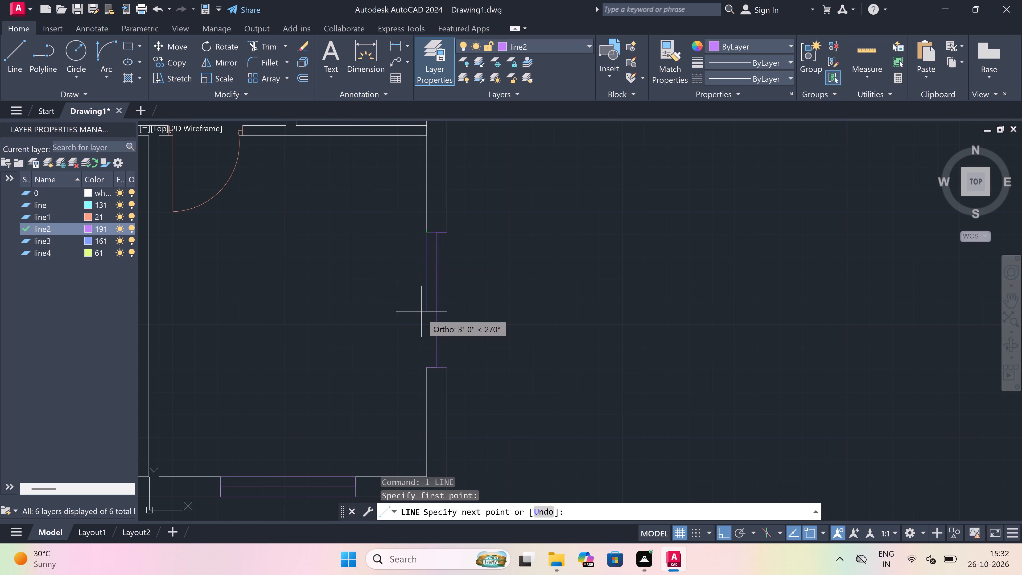
pyautogui.moveTo(426, 368); pyautogui.dragTo(426, 361)
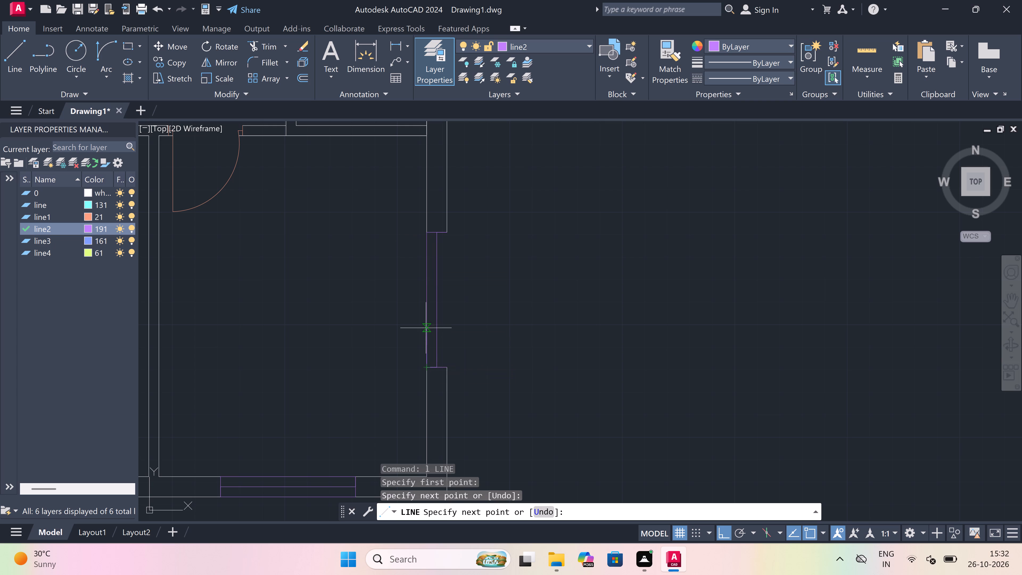
pyautogui.press('Escape')
pyautogui.press('space')
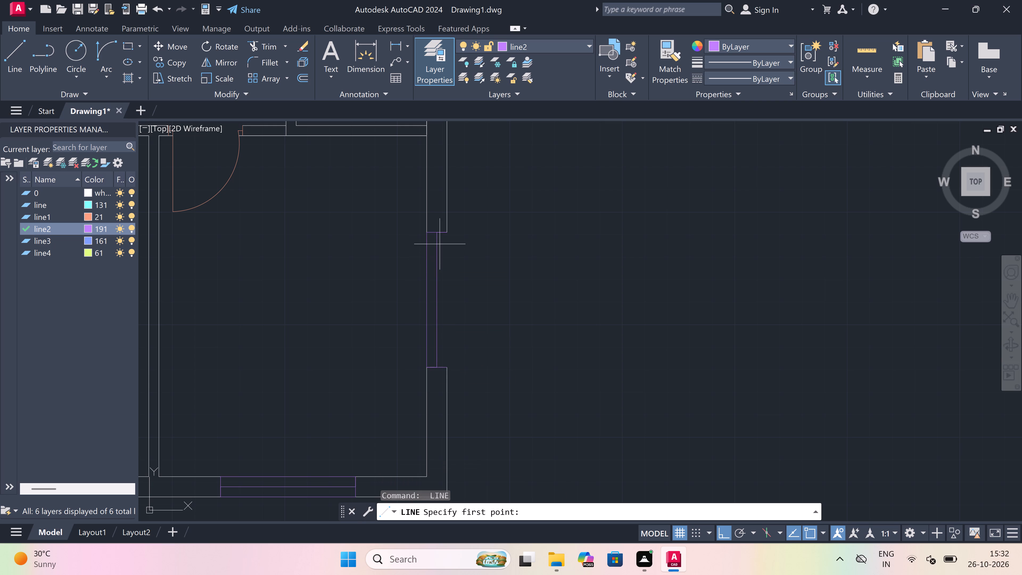
pyautogui.click(450, 234)
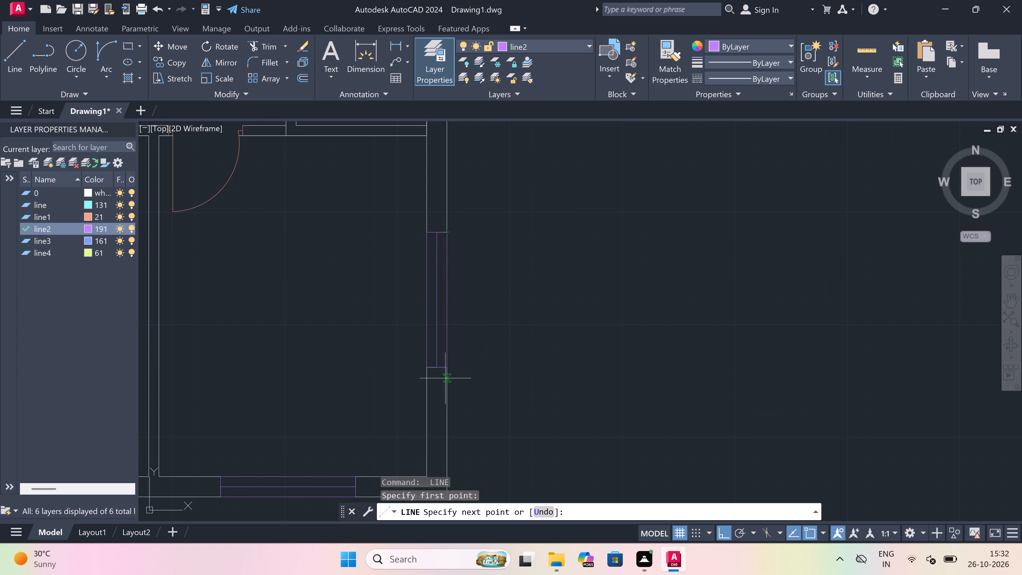
pyautogui.moveTo(445, 370); pyautogui.dragTo(446, 367)
pyautogui.press('Escape')
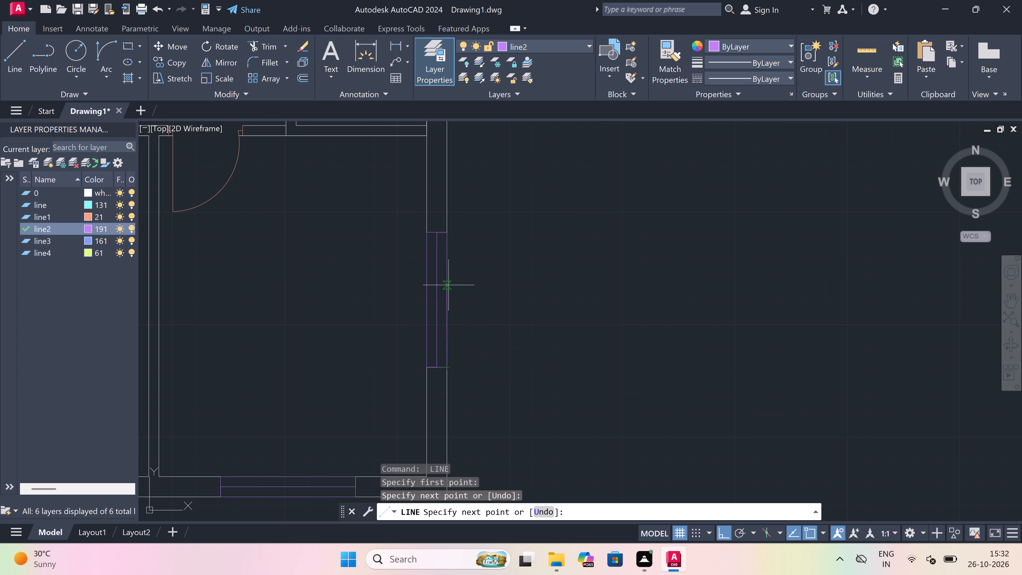
# Draw window lines along the west face, south end and east face of the short wall section east of the crossed northern shaft.
pyautogui.scroll(-4, 452, 322)
pyautogui.scroll(-2, 507, 367)
pyautogui.scroll(4, 476, 351)
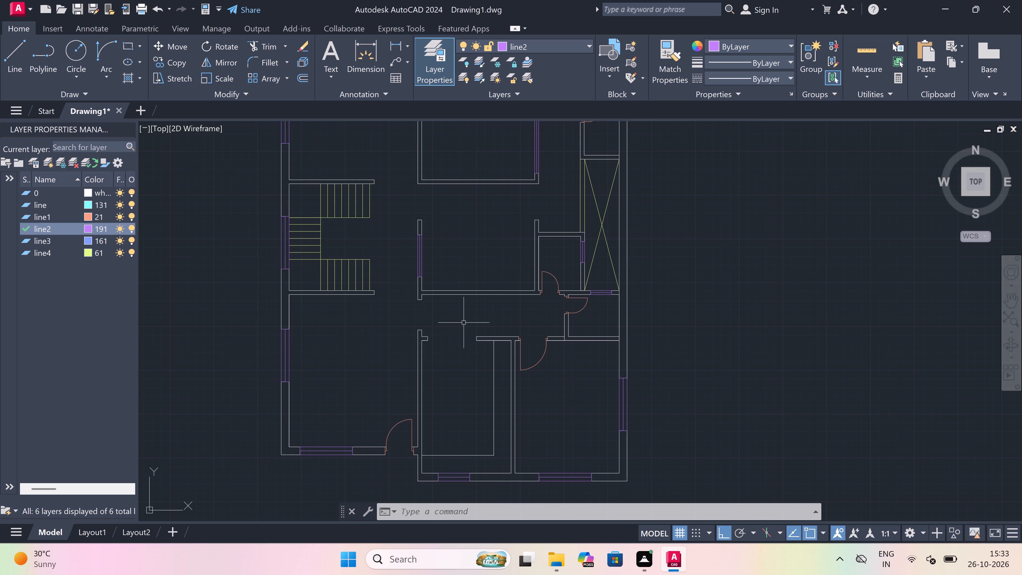
pyautogui.scroll(-2, 494, 322)
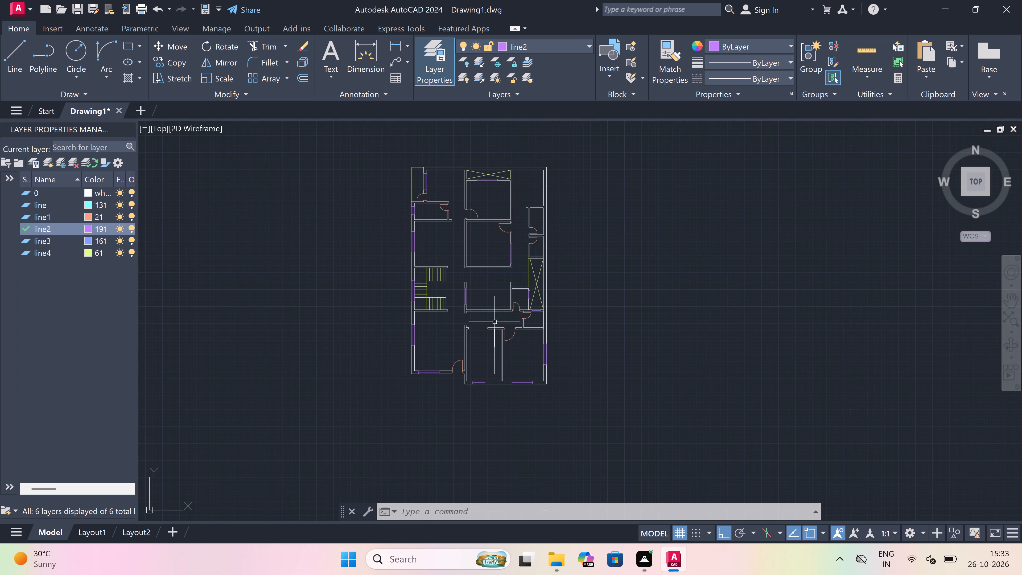
pyautogui.scroll(3, 513, 172)
pyautogui.scroll(-4, 513, 172)
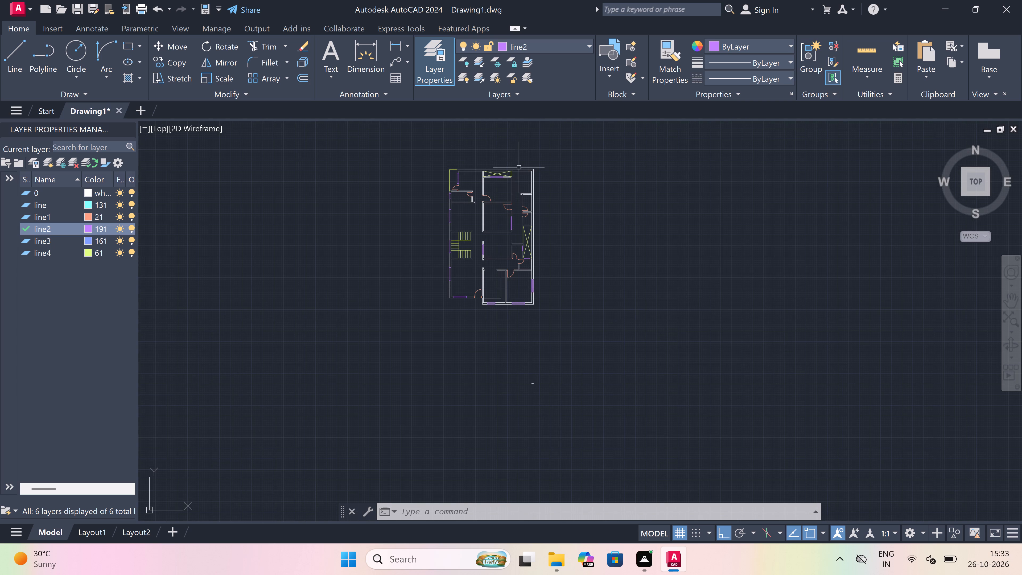
pyautogui.scroll(3, 530, 154)
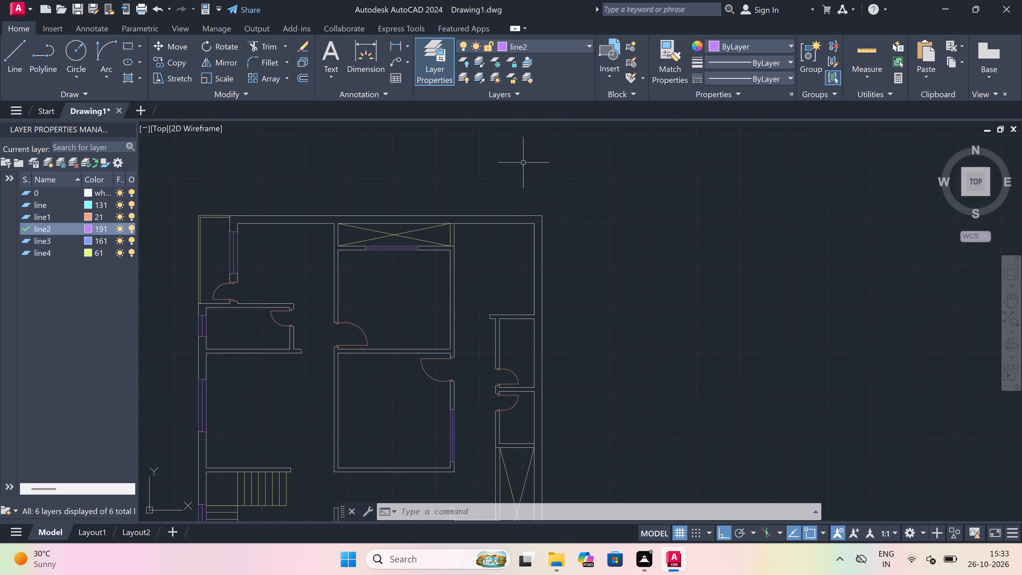
pyautogui.scroll(3, 460, 218)
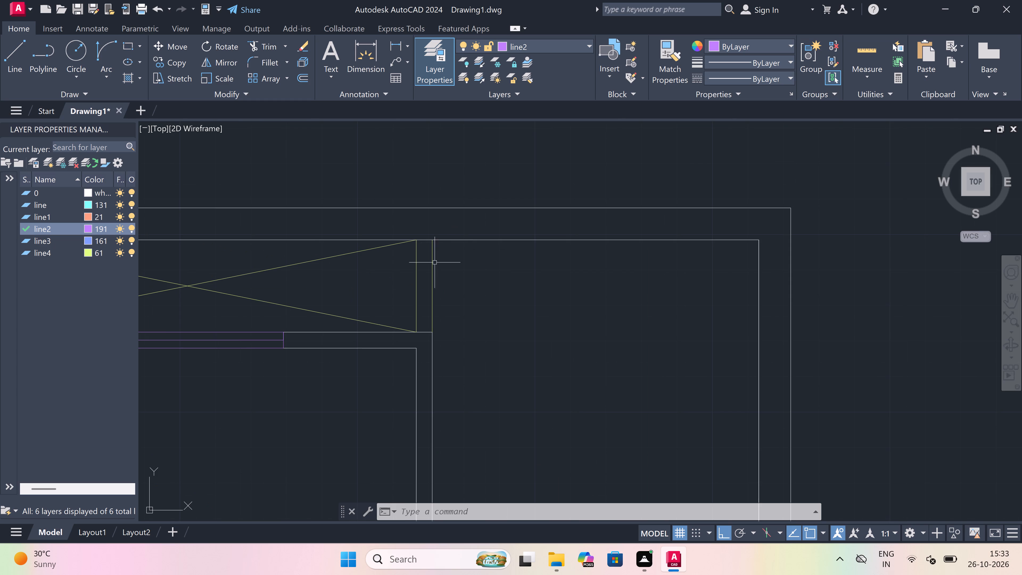
pyautogui.scroll(1, 435, 262)
pyautogui.press('space')
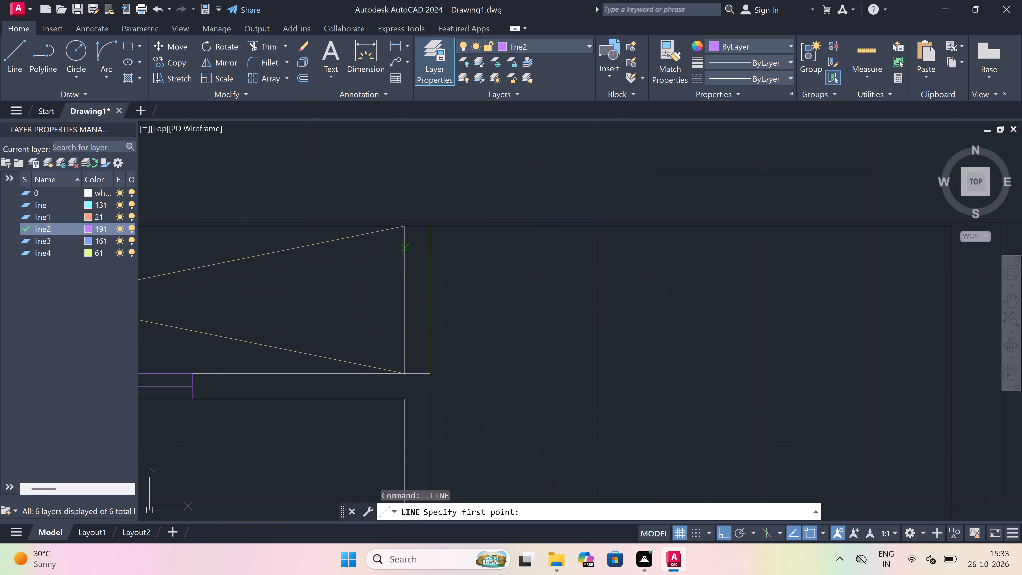
pyautogui.click(405, 223)
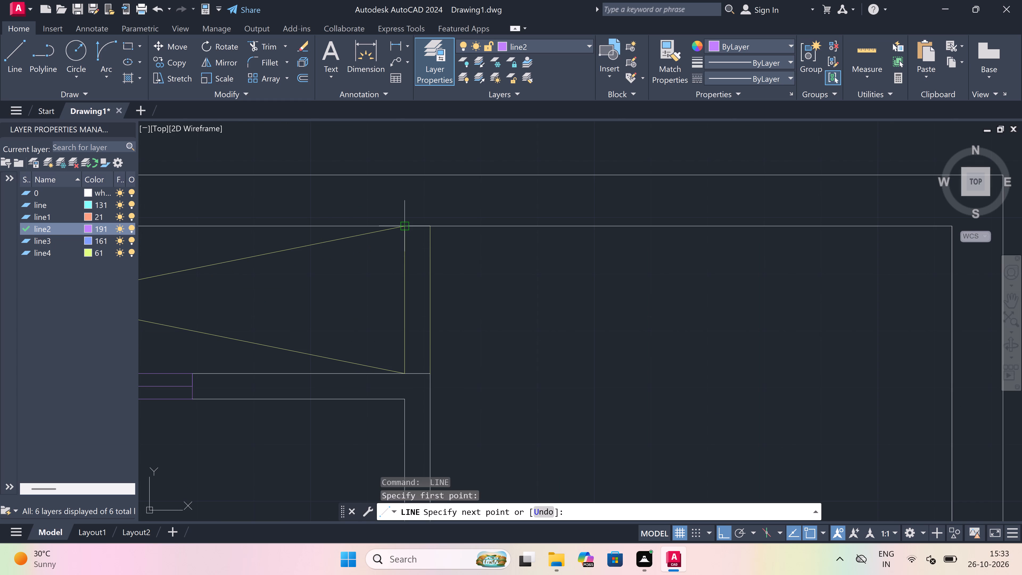
pyautogui.moveTo(405, 371); pyautogui.dragTo(405, 372)
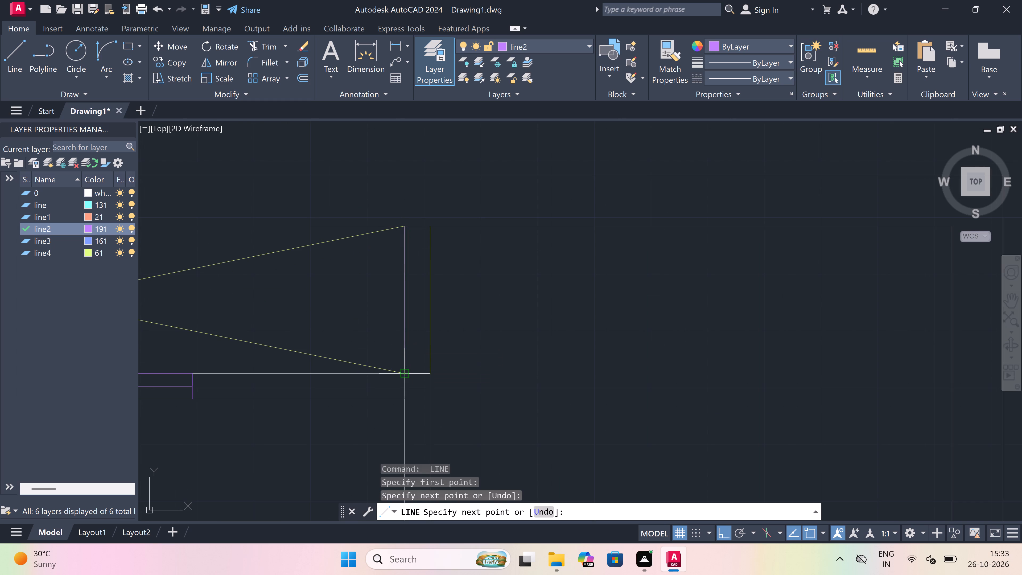
pyautogui.moveTo(405, 372); pyautogui.dragTo(407, 372)
pyautogui.moveTo(429, 371); pyautogui.dragTo(428, 355)
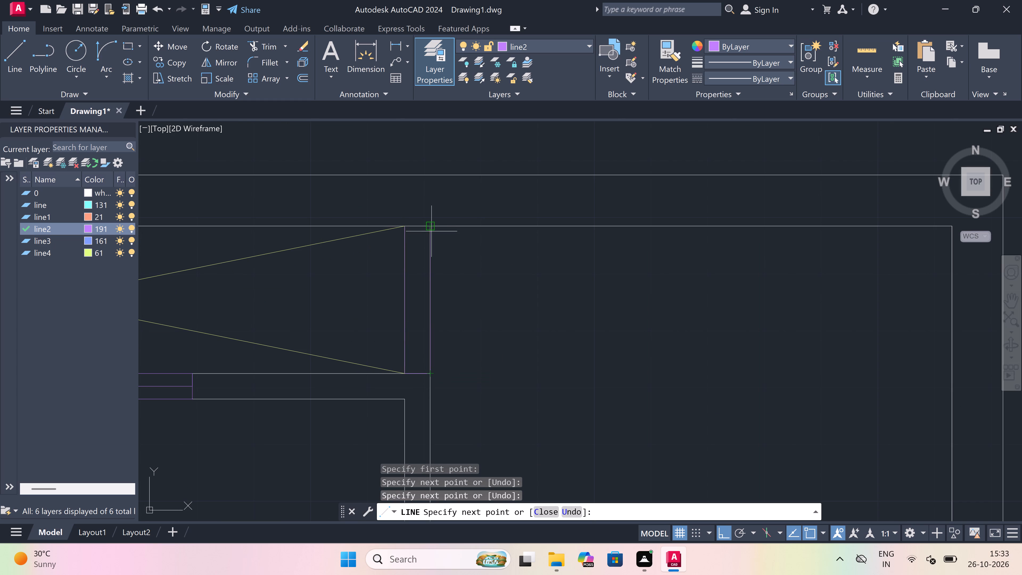
pyautogui.click(431, 231)
# Continue to the midpoint of that window's north end and draw its centre line south to the opposite end line.
pyautogui.moveTo(408, 225); pyautogui.dragTo(412, 225)
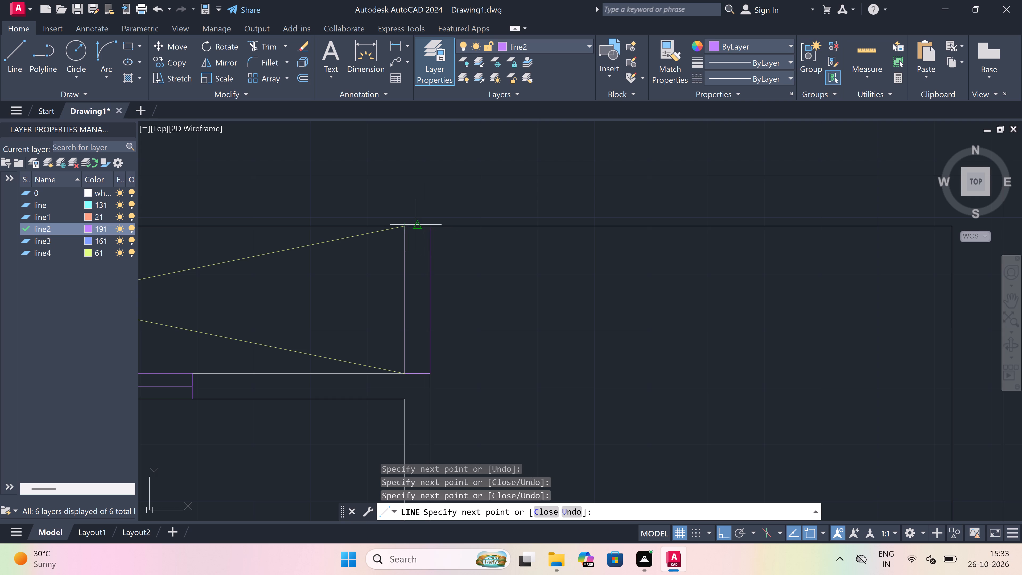
pyautogui.moveTo(420, 224); pyautogui.dragTo(435, 340)
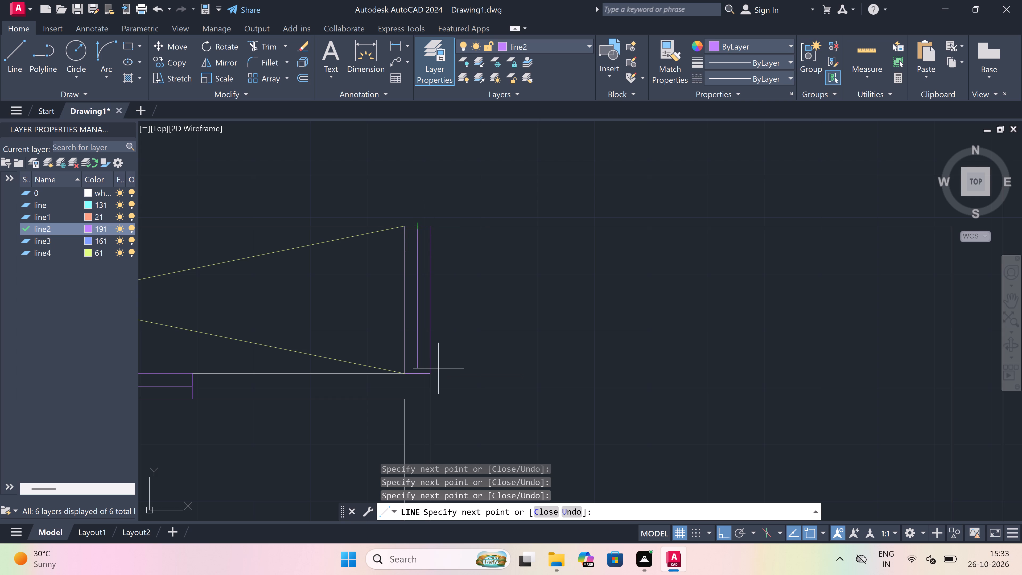
pyautogui.click(415, 369)
pyautogui.press('Escape')
# On layer 0, draw an inner outline in the northeast room: about 0'-11" south from the north wall, east, and south to the short cross wall.
pyautogui.doubleClick(531, 41)
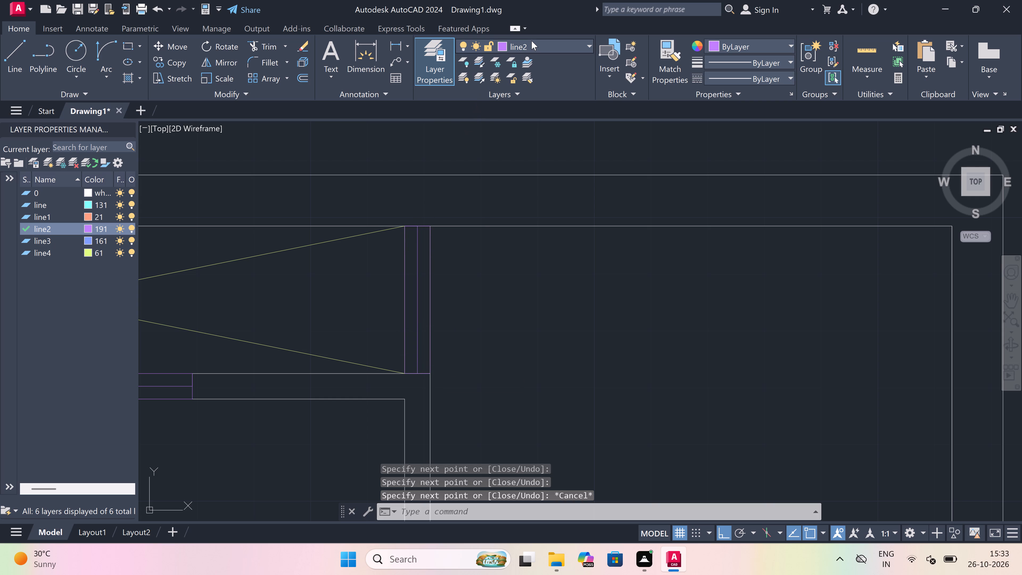
pyautogui.click(540, 49)
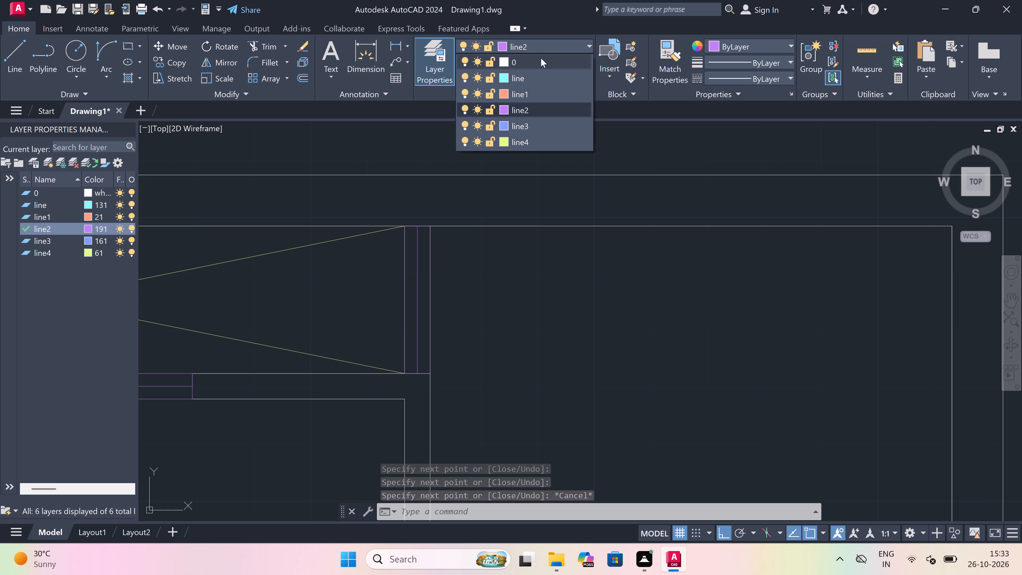
pyautogui.click(540, 58)
pyautogui.scroll(-3, 472, 167)
pyautogui.scroll(1, 505, 190)
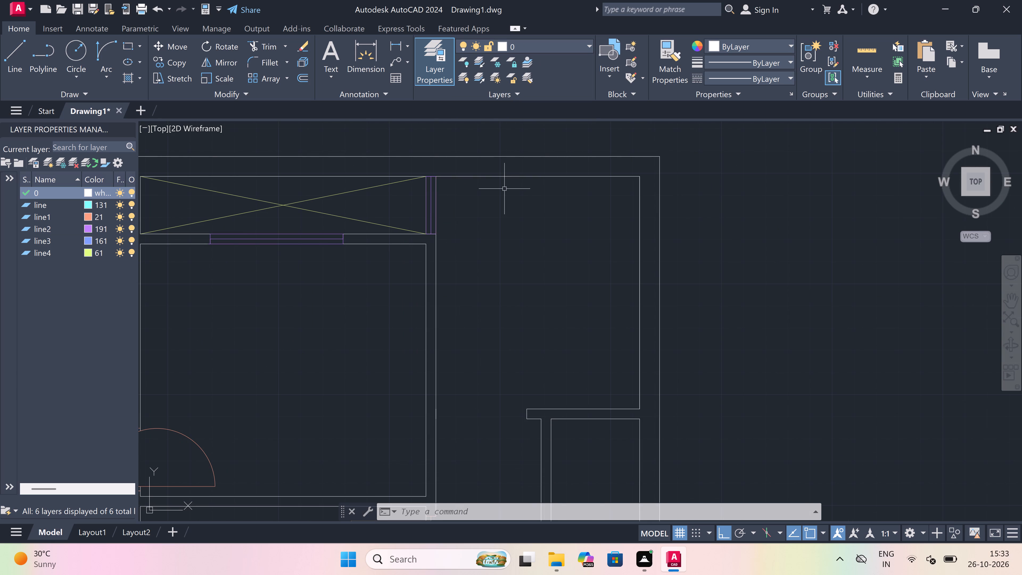
pyautogui.press('l')
pyautogui.press('space')
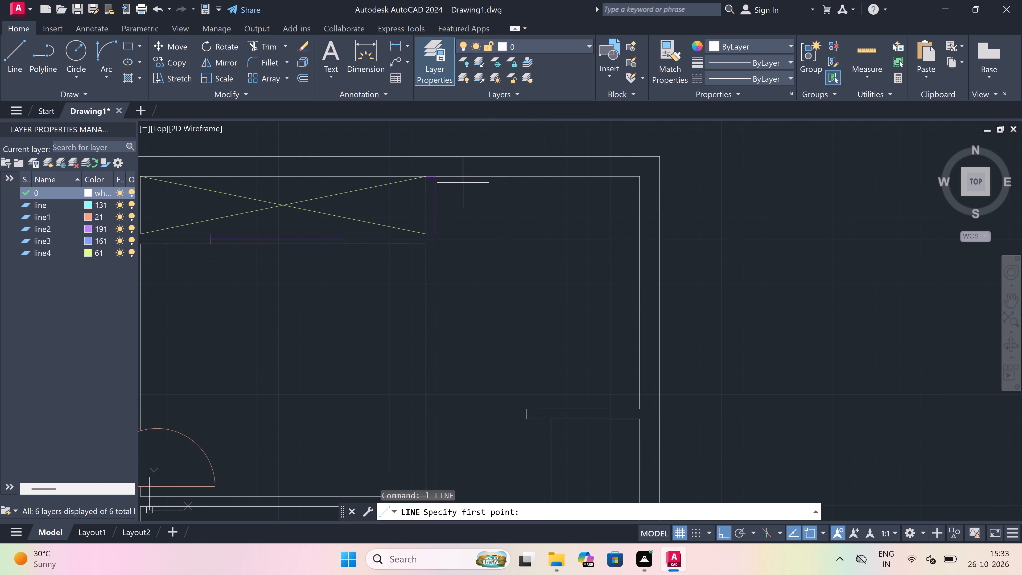
pyautogui.click(487, 175)
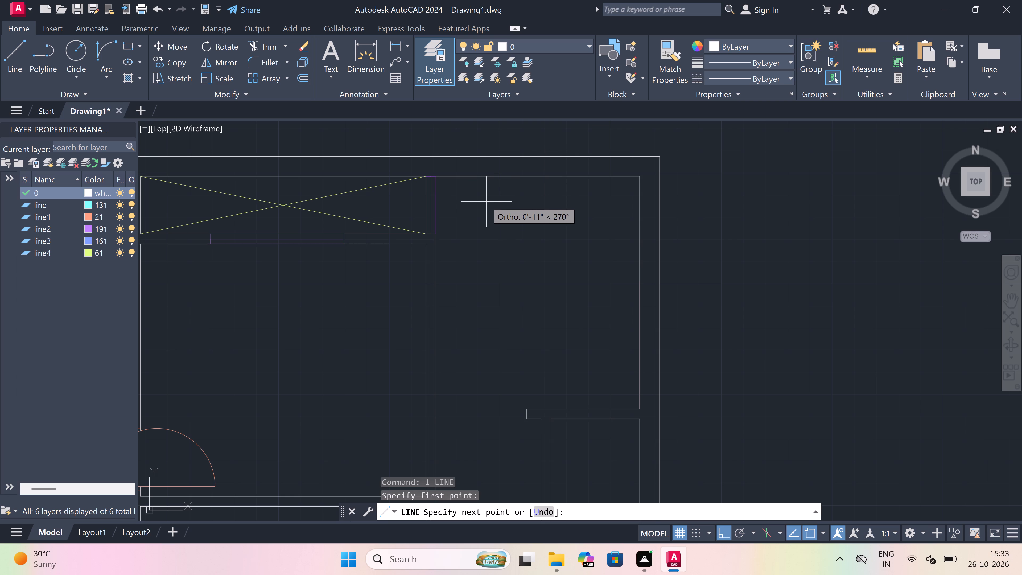
pyautogui.moveTo(486, 202); pyautogui.dragTo(512, 200)
pyautogui.click(614, 206)
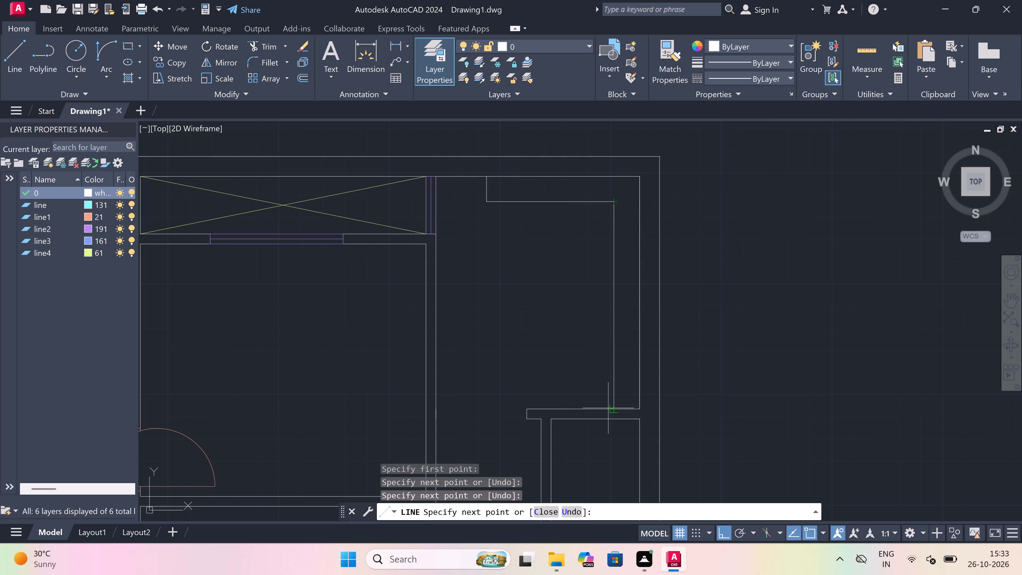
pyautogui.moveTo(608, 408); pyautogui.dragTo(608, 389)
pyautogui.press('Escape')
# Draw an inner outline in the northwest room from the wall stub's midpoint below the window: east, north, and east to the opposite wall.
pyautogui.scroll(-4, 550, 289)
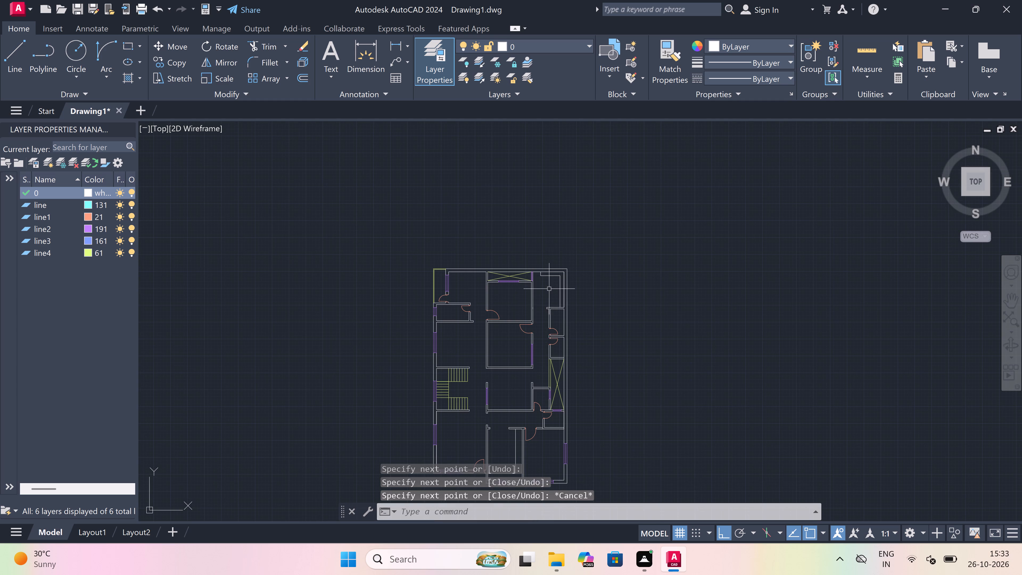
pyautogui.scroll(2, 547, 307)
pyautogui.scroll(-2, 547, 306)
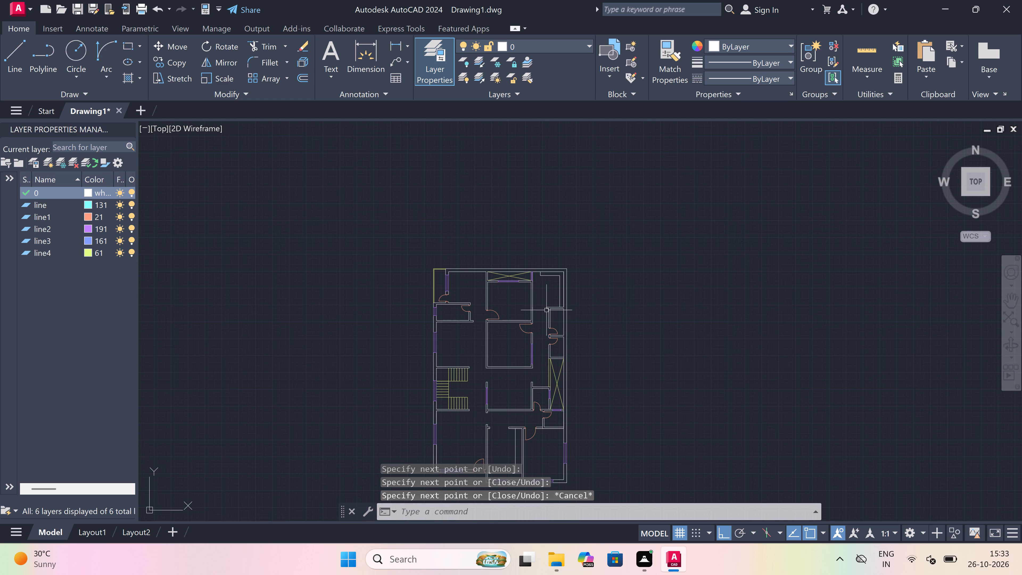
pyautogui.scroll(3, 519, 348)
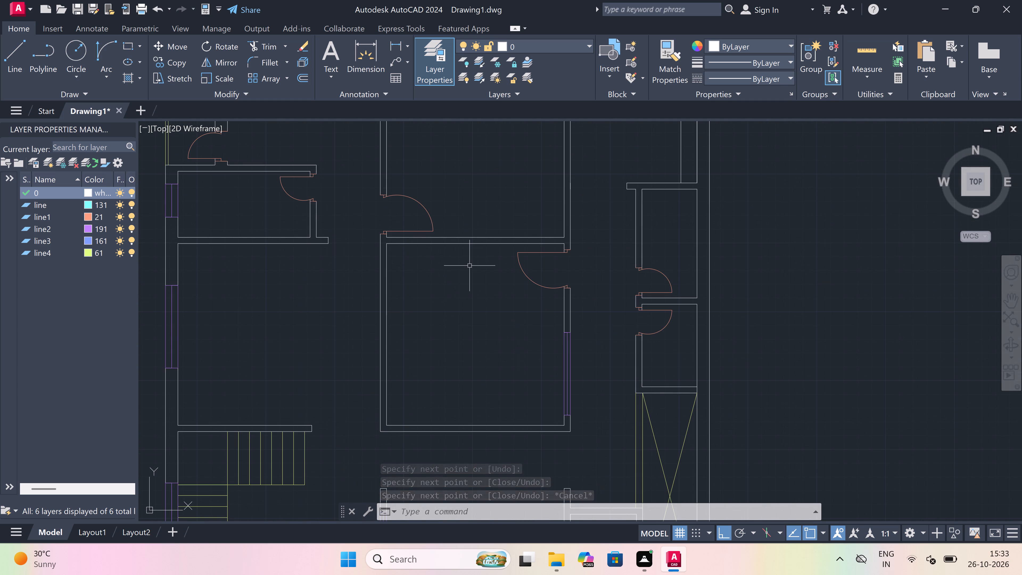
pyautogui.scroll(-2, 469, 266)
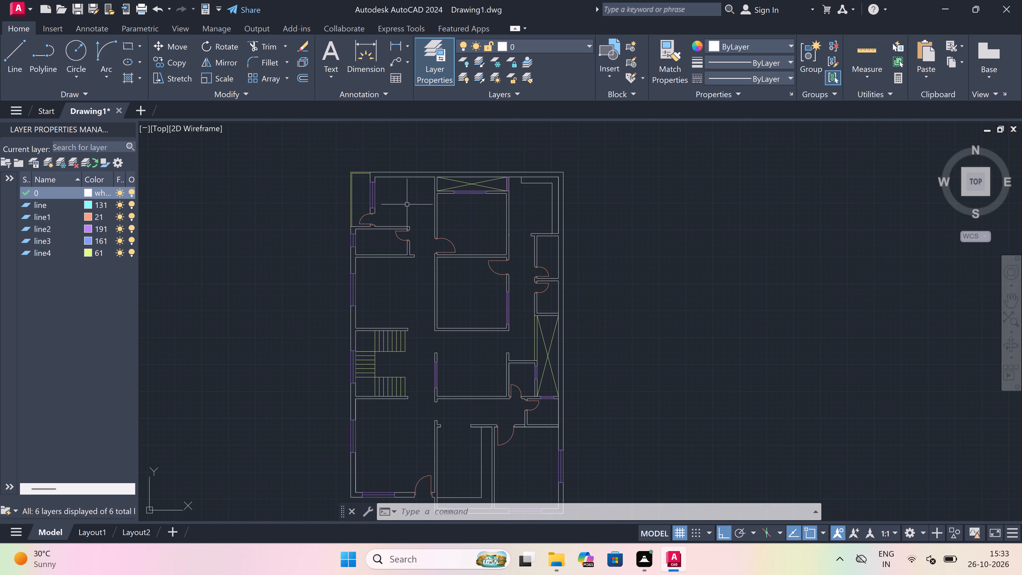
pyautogui.scroll(2, 406, 200)
pyautogui.scroll(-3, 370, 170)
pyautogui.scroll(4, 363, 163)
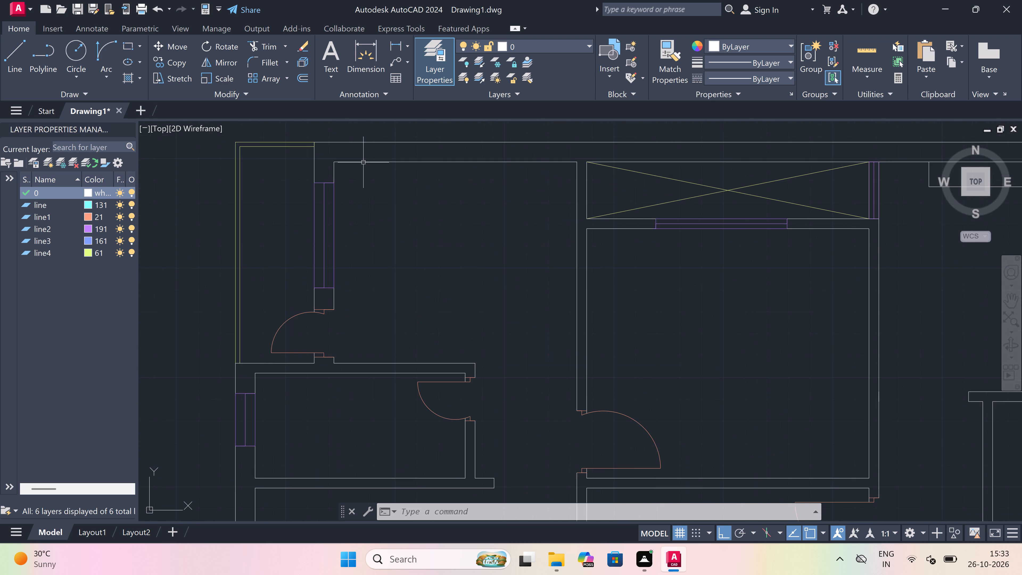
pyautogui.press('space')
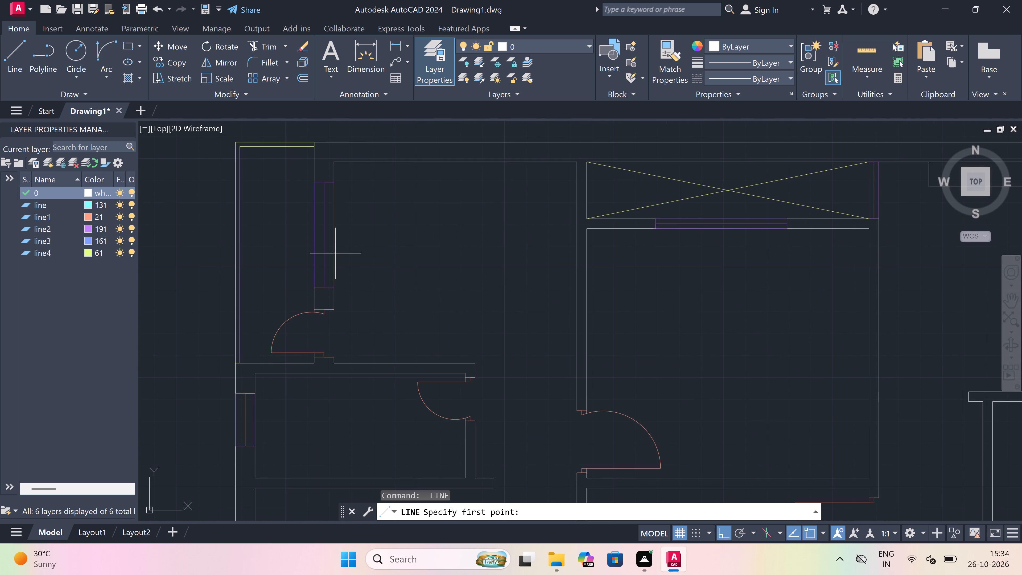
pyautogui.click(339, 298)
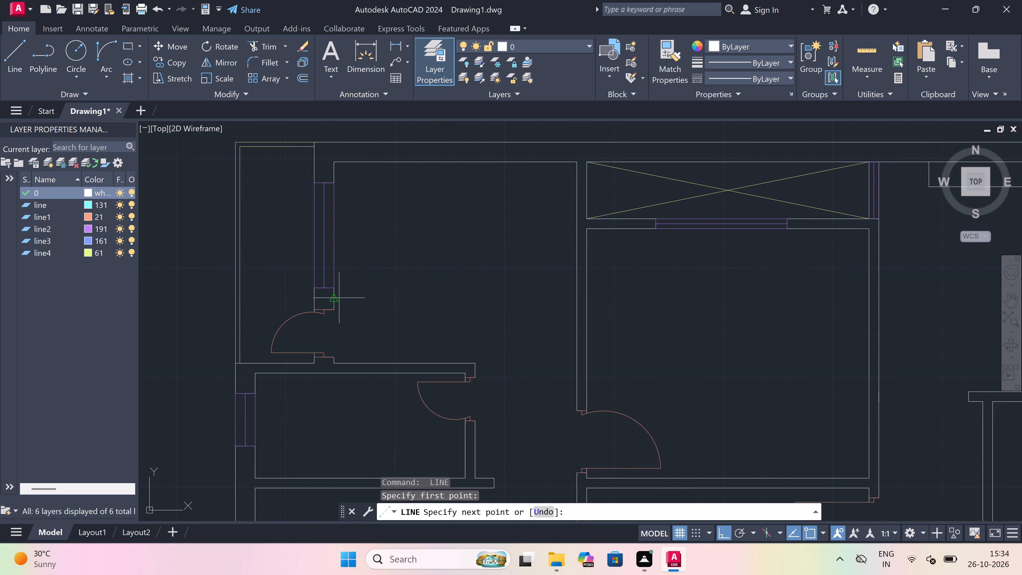
pyautogui.moveTo(360, 296); pyautogui.dragTo(357, 276)
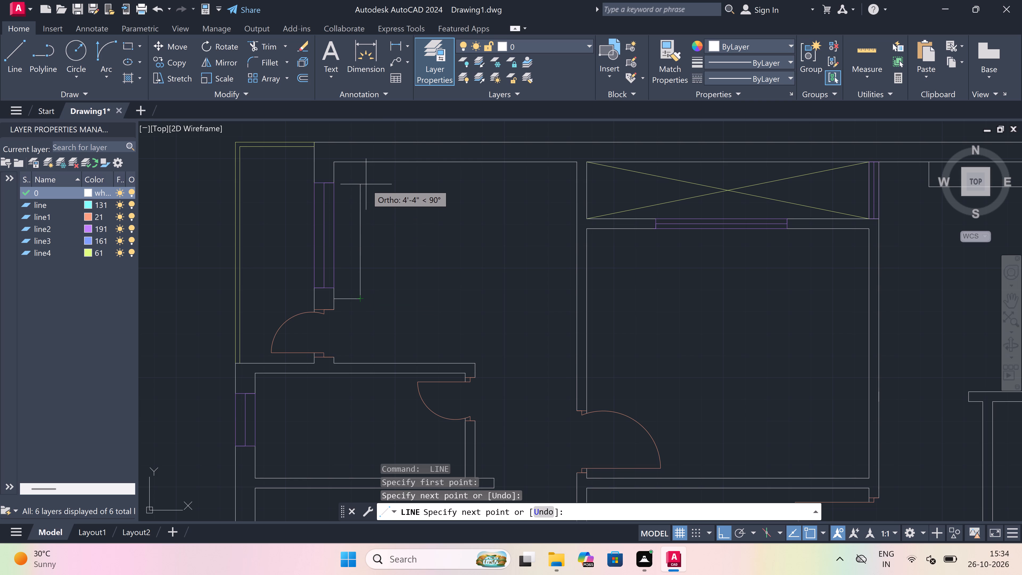
pyautogui.moveTo(366, 188); pyautogui.dragTo(383, 188)
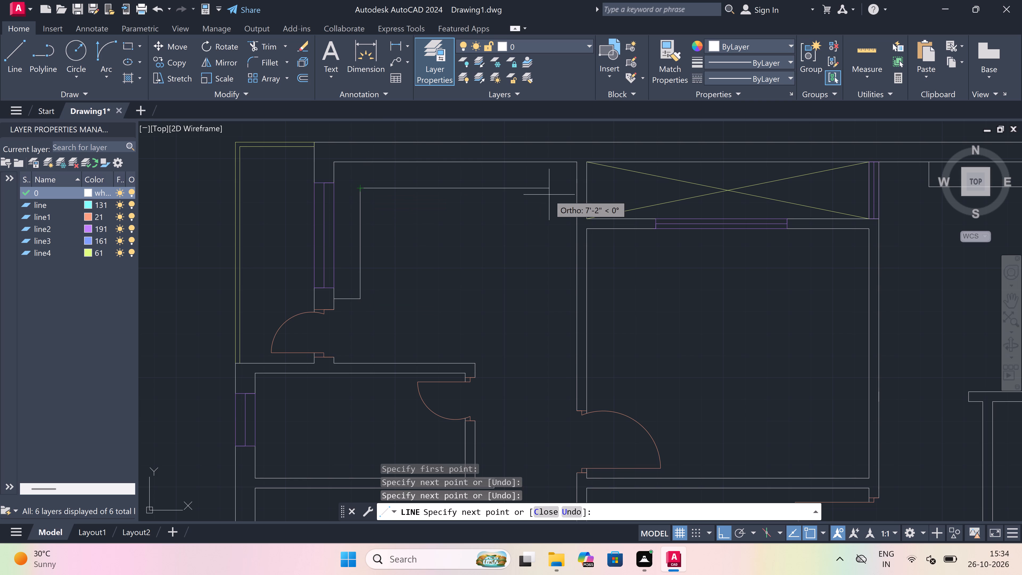
pyautogui.click(577, 193)
pyautogui.press('Escape')
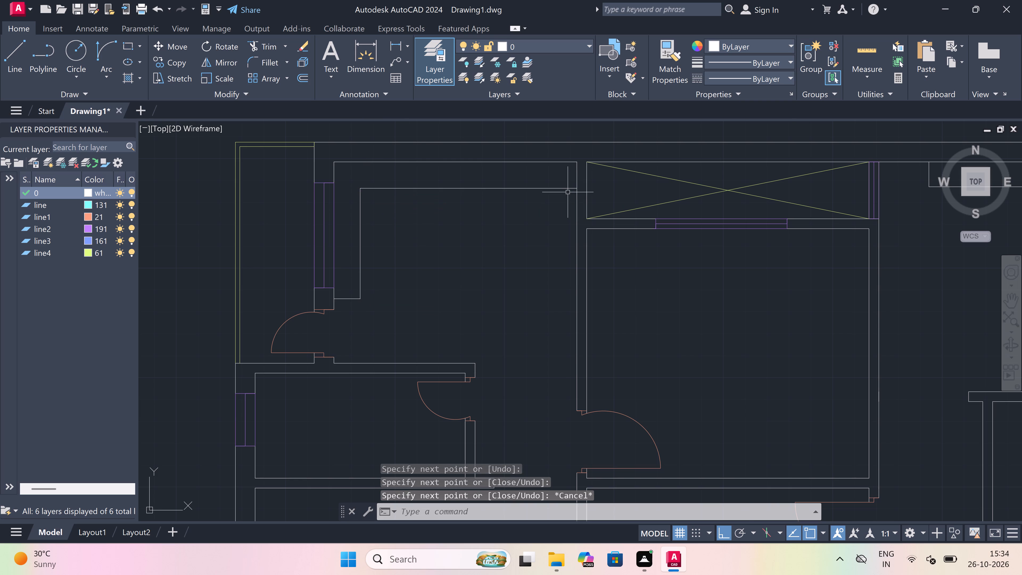
# Examine the whole floor plan and its northern rooms for remaining work.
pyautogui.scroll(-2, 540, 195)
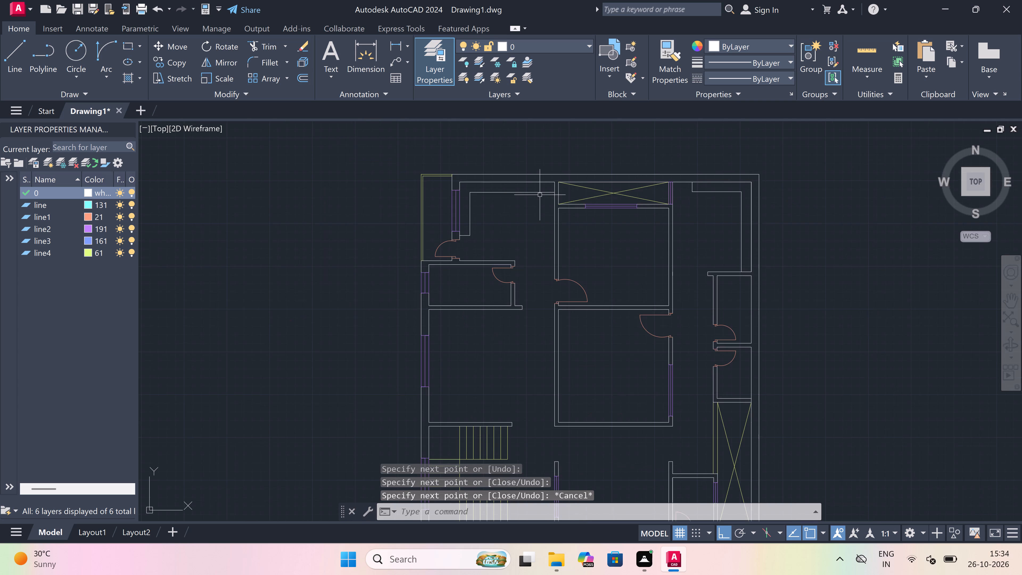
pyautogui.scroll(1, 540, 195)
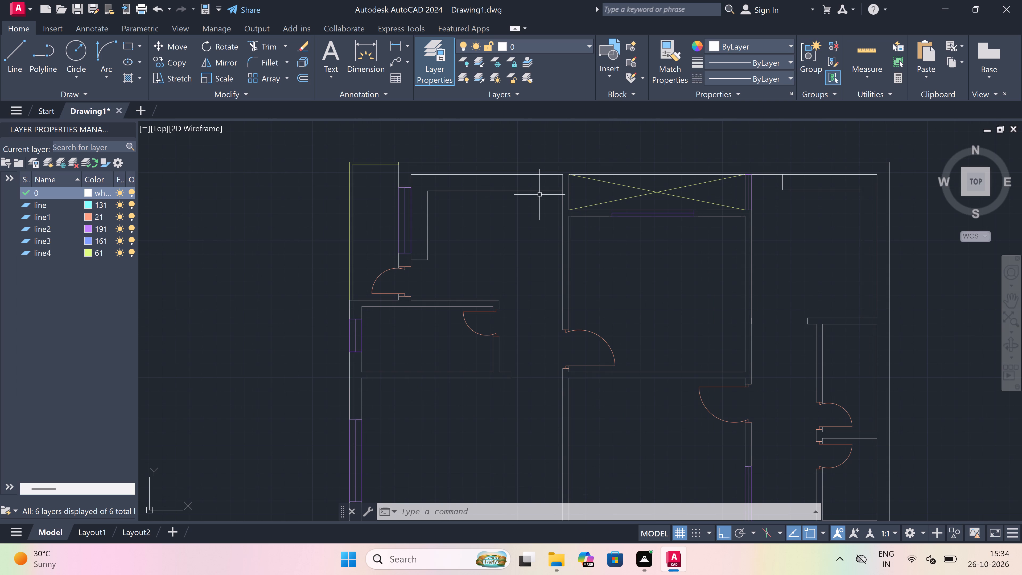
pyautogui.scroll(-3, 539, 195)
pyautogui.scroll(2, 524, 236)
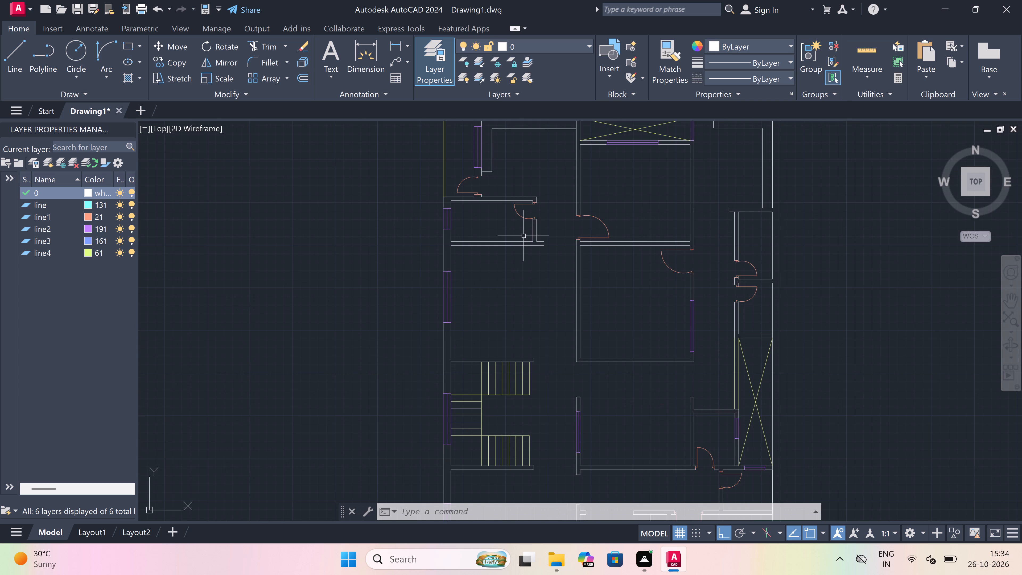
pyautogui.scroll(-1, 524, 236)
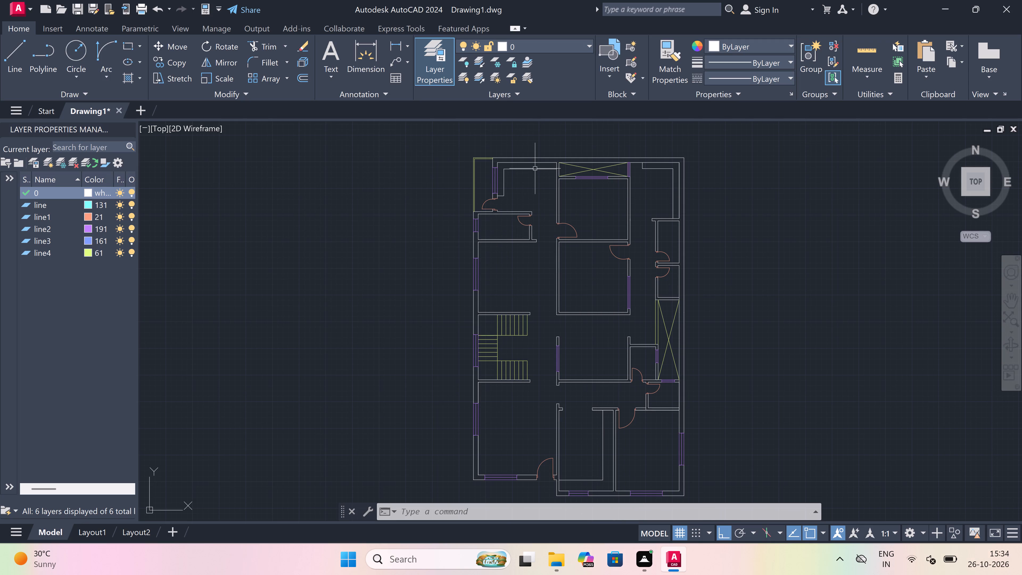
pyautogui.scroll(1, 526, 139)
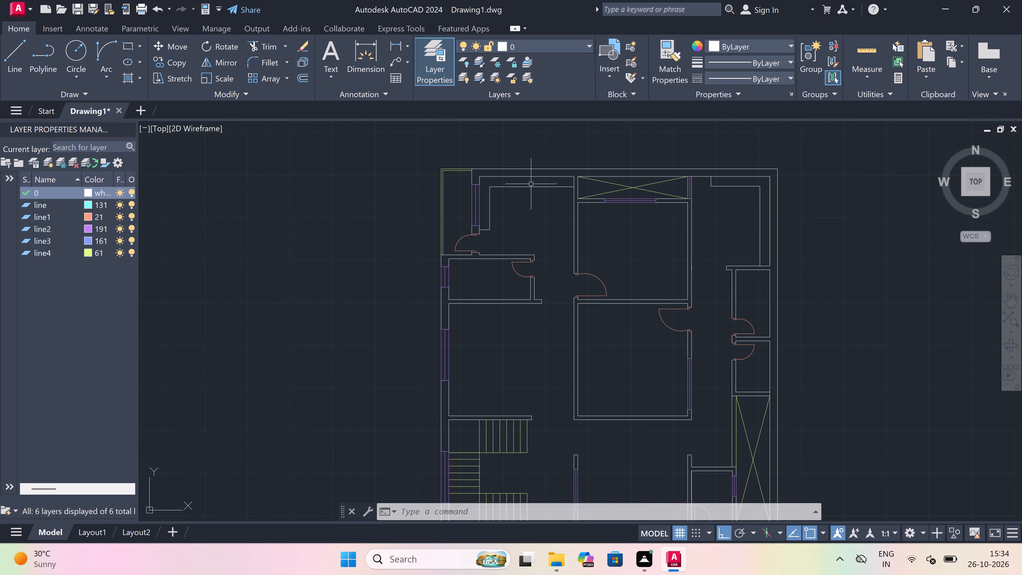
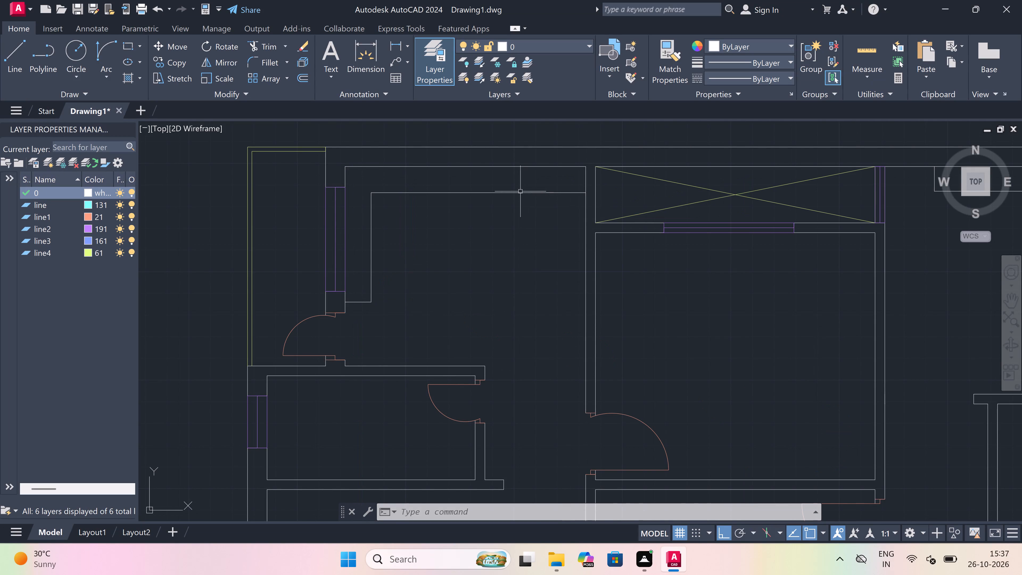
# Add a multiline text label reading KITCHEN with 9'3"x7'8" on a second line inside the northwest room's inner outline.
pyautogui.press('m')
pyautogui.press('t')
pyautogui.press('space')
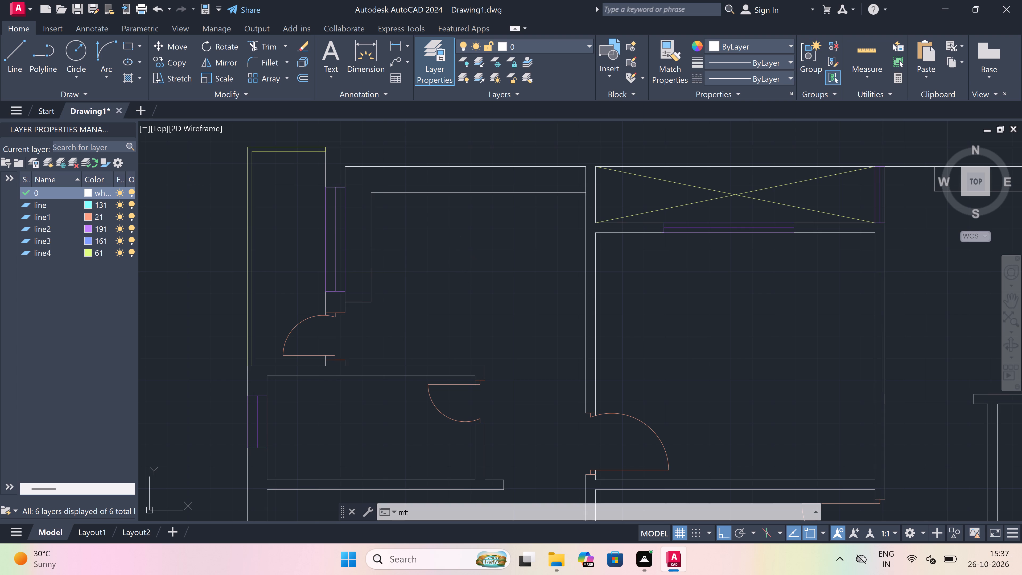
pyautogui.moveTo(397, 261); pyautogui.dragTo(404, 262)
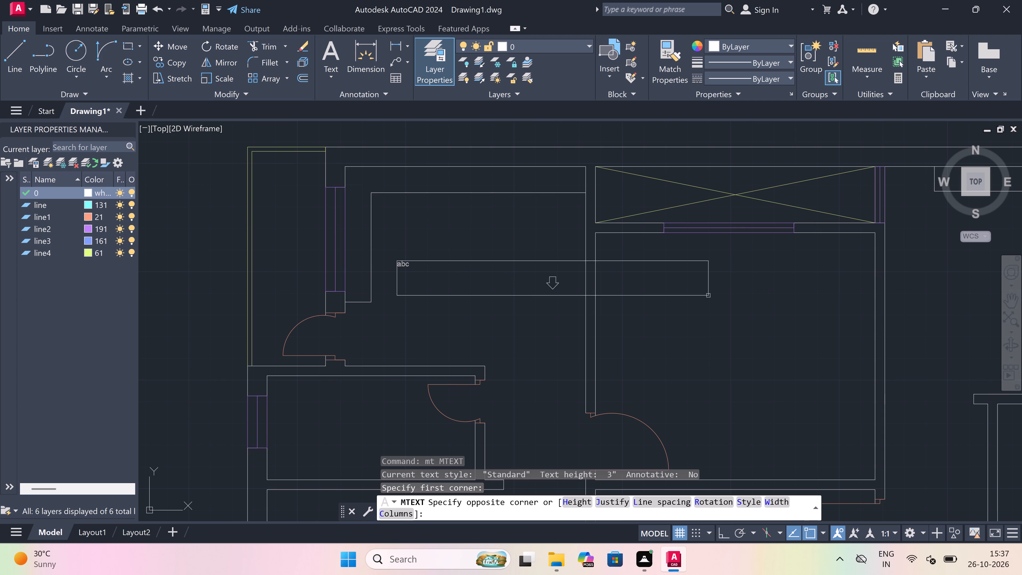
pyautogui.click(746, 290)
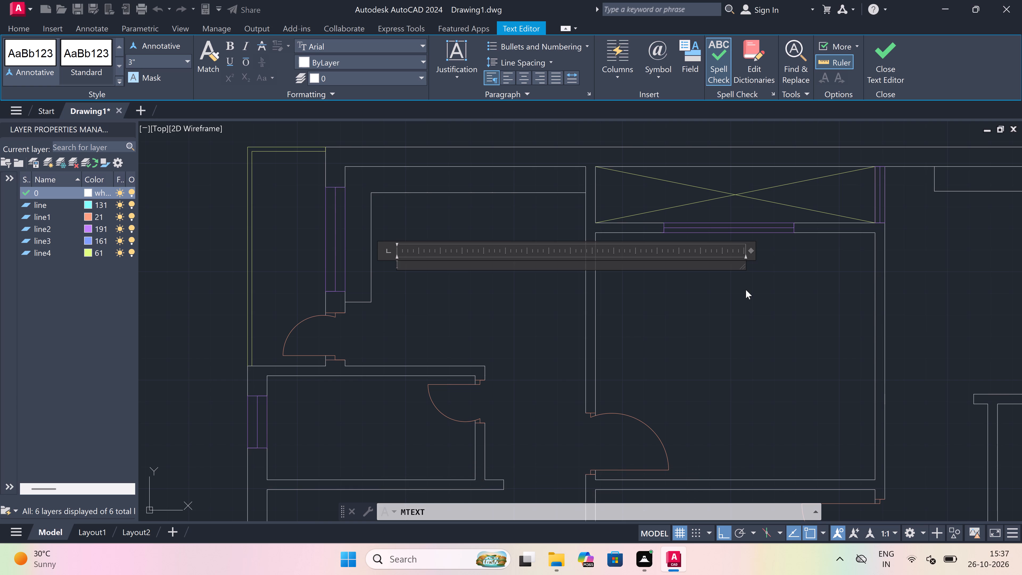
pyautogui.write('KITCHEN')
pyautogui.press('Return')
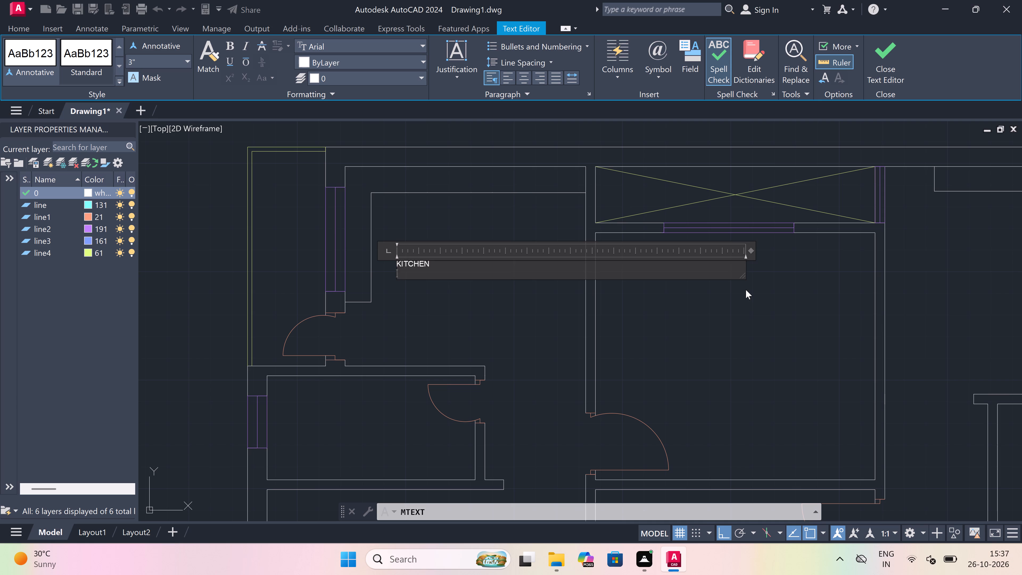
pyautogui.write("9'")
pyautogui.press('3')
pyautogui.write('"x')
pyautogui.write("7'")
pyautogui.write('8"')
pyautogui.click(482, 303)
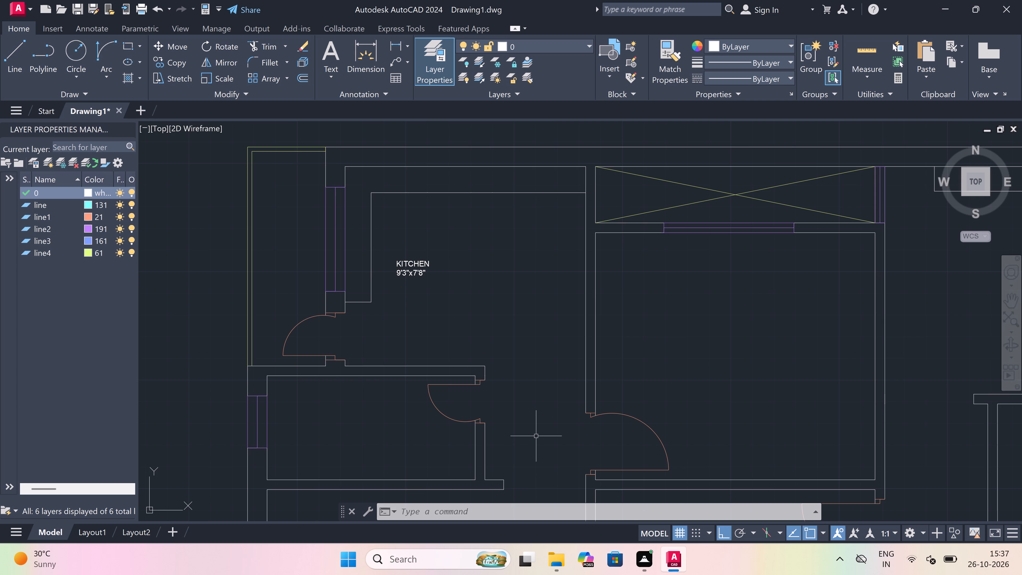
# Add a multiline text label reading BALCONY with 3'0" on a second line in the narrow strip west of the kitchen.
pyautogui.press('space')
pyautogui.moveTo(262, 257); pyautogui.dragTo(270, 257)
pyautogui.click(554, 261)
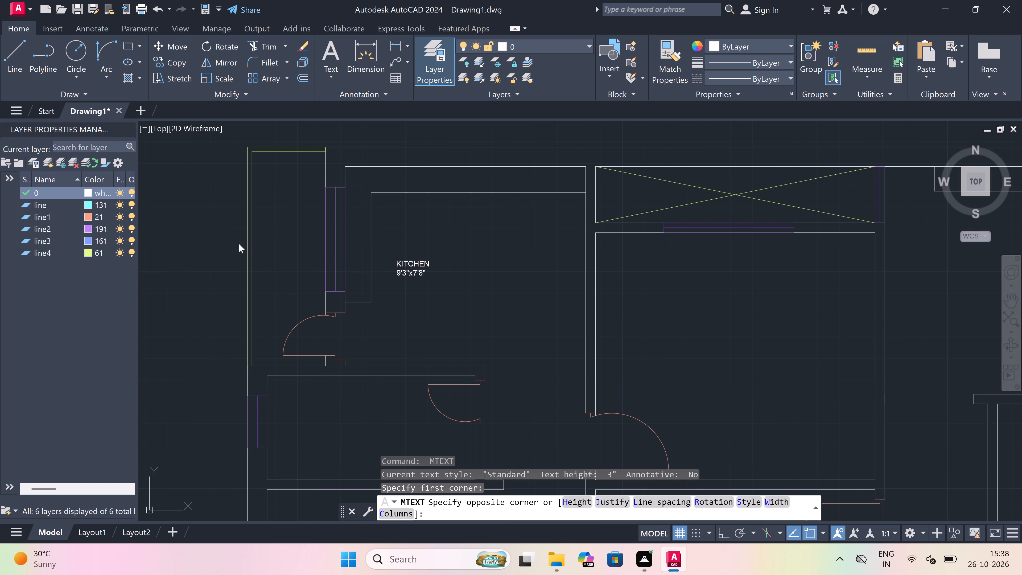
pyautogui.scroll(2, 249, 232)
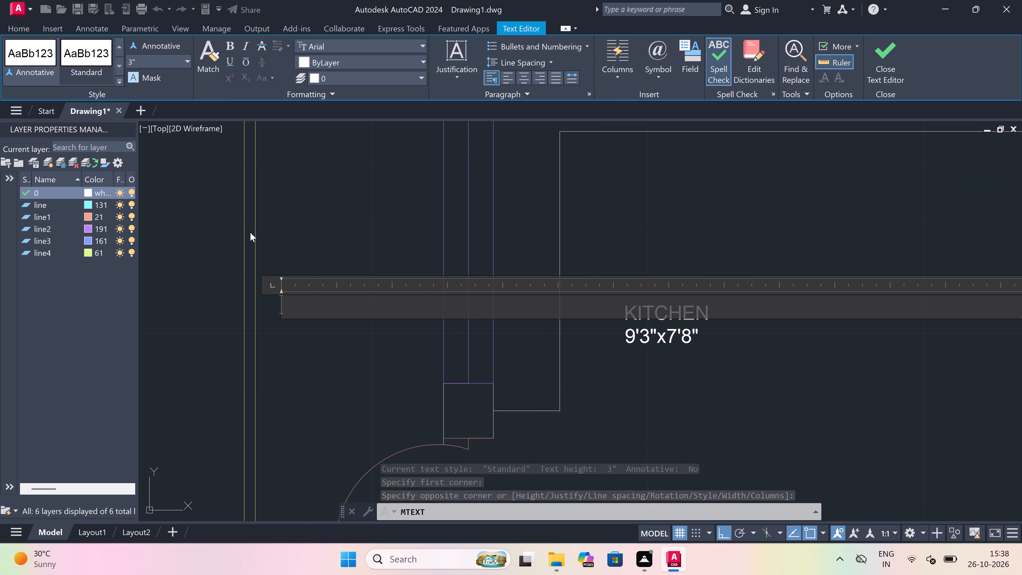
pyautogui.write('BALCONY')
pyautogui.press('Return')
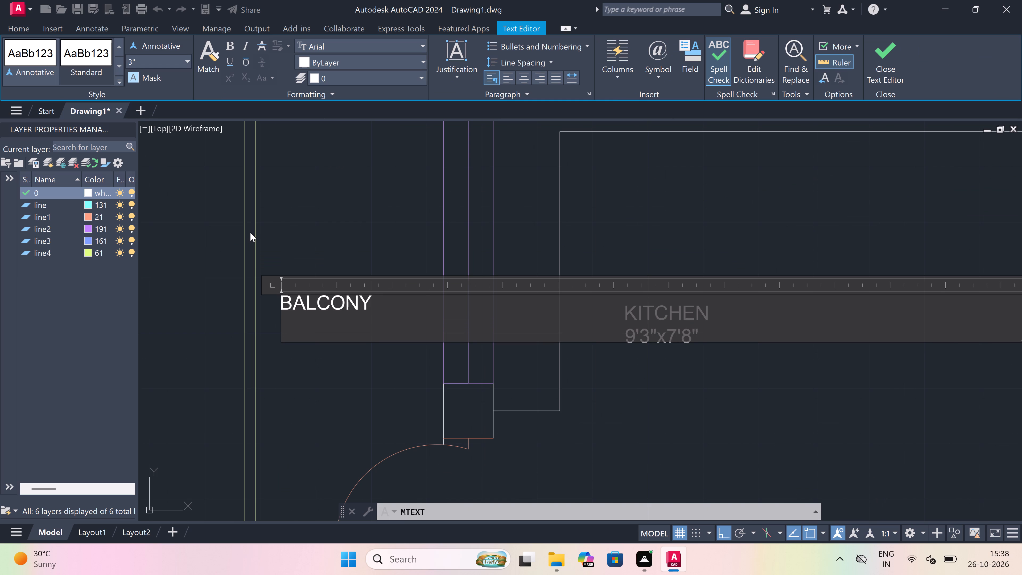
pyautogui.write("3'0")
pyautogui.hotkey('shift', '"')
pyautogui.click(307, 365)
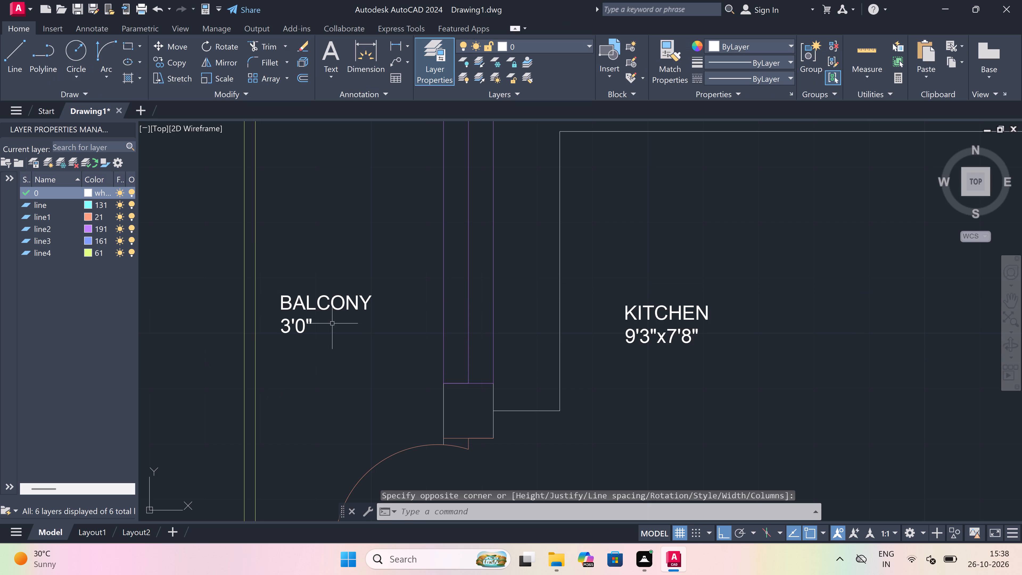
# Label the north middle room BEDROOM with 10'9"x9'2" on a second line, placing the multiline text beside its southwest door.
pyautogui.scroll(-5, 331, 322)
pyautogui.scroll(2, 436, 331)
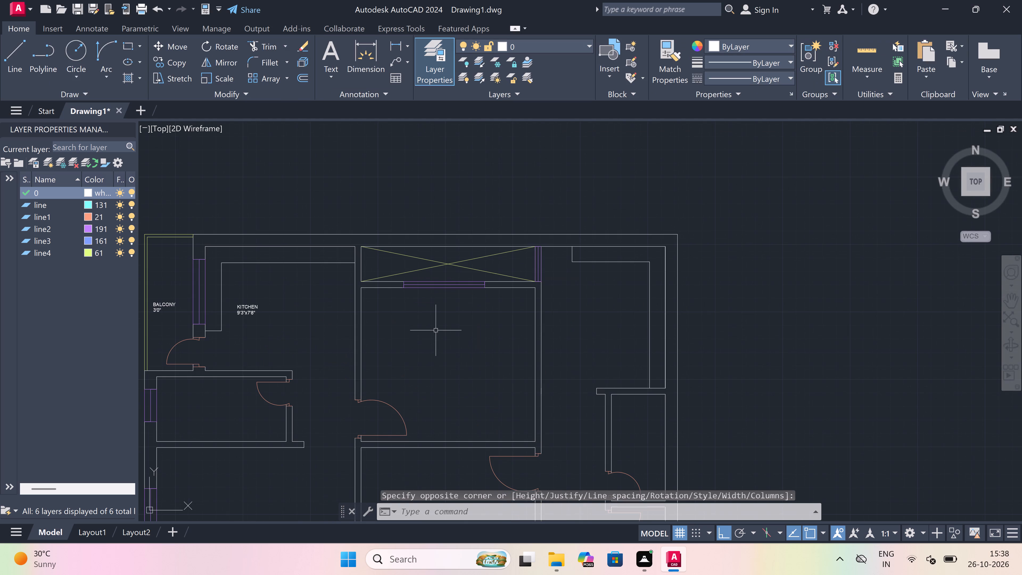
pyautogui.press('space')
pyautogui.scroll(-3, 411, 348)
pyautogui.scroll(1, 413, 420)
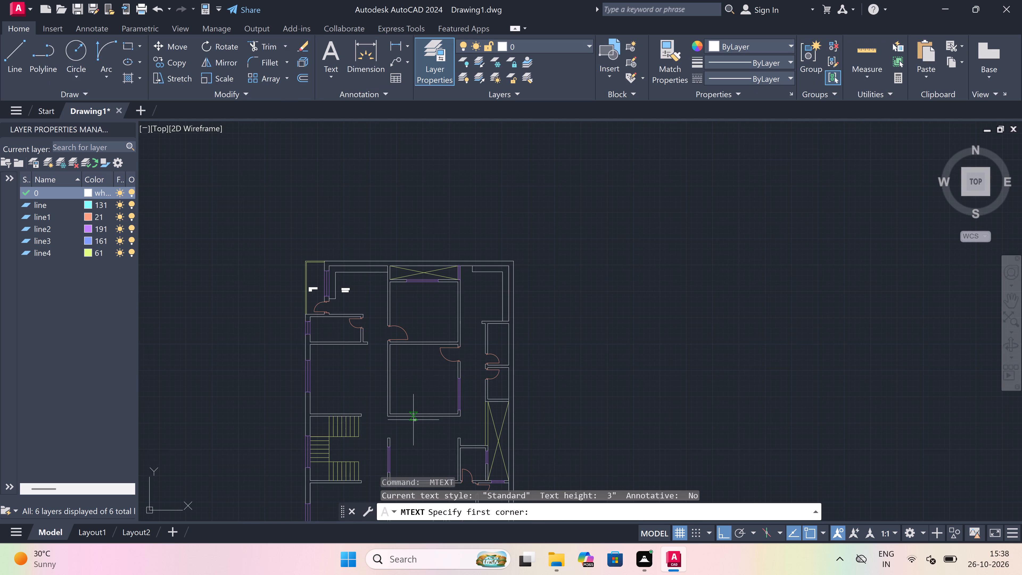
pyautogui.scroll(2, 453, 326)
pyautogui.scroll(1, 341, 358)
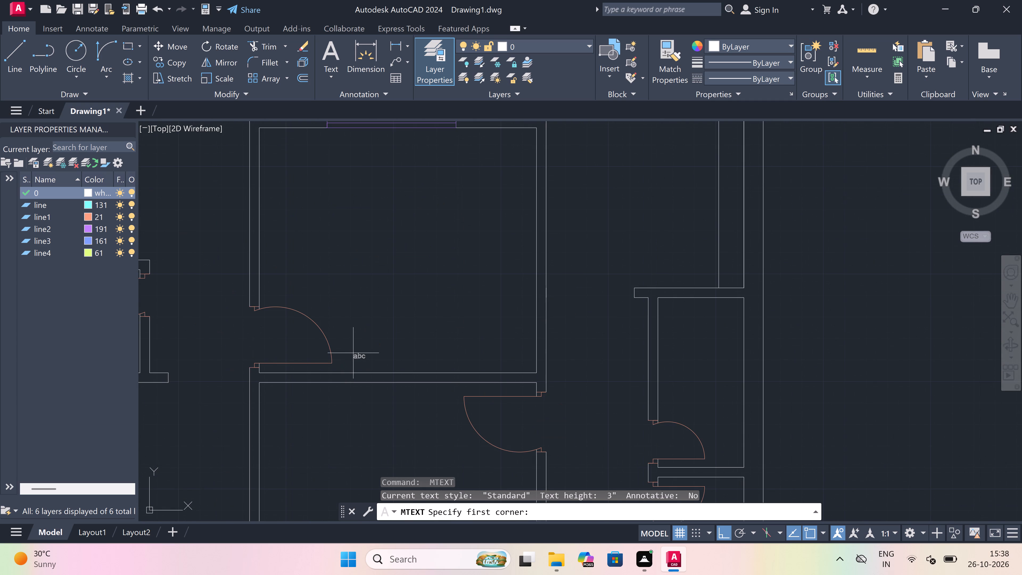
pyautogui.moveTo(353, 353); pyautogui.dragTo(357, 353)
pyautogui.click(648, 344)
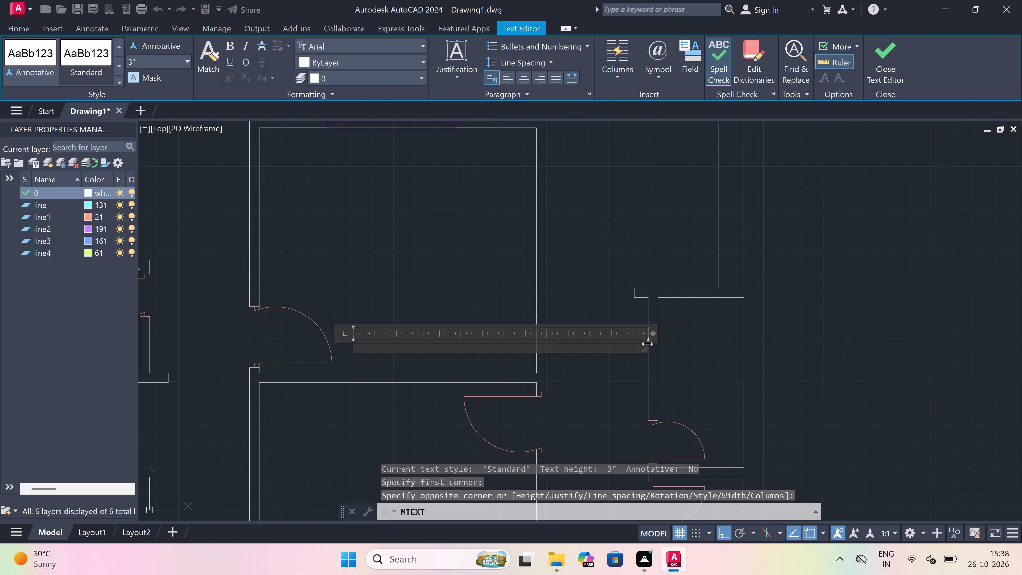
pyautogui.write('BEDROOM')
pyautogui.press('Return')
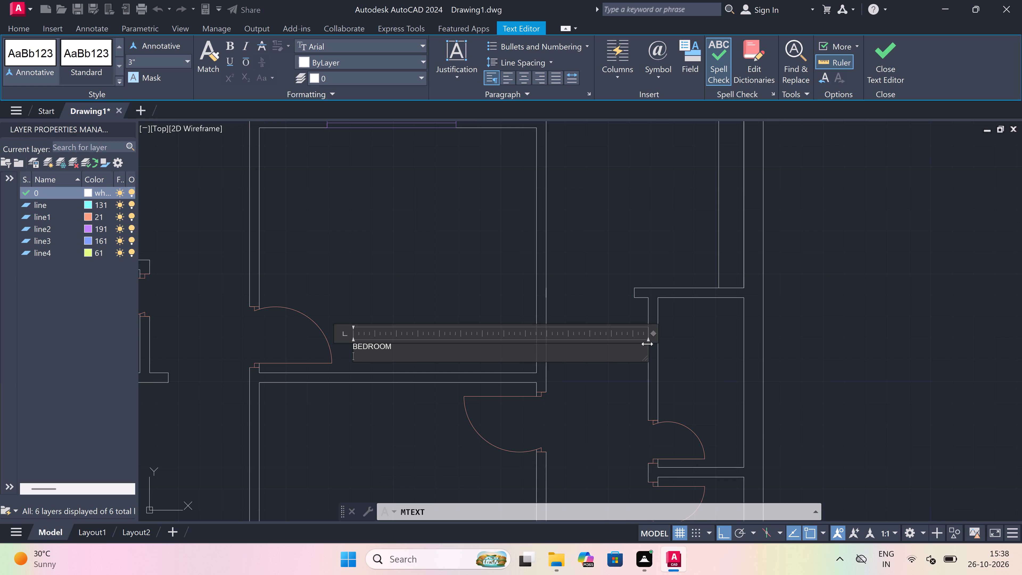
pyautogui.write("10'")
pyautogui.press('9')
pyautogui.write('"x')
pyautogui.write('9\'2"')
pyautogui.click(437, 284)
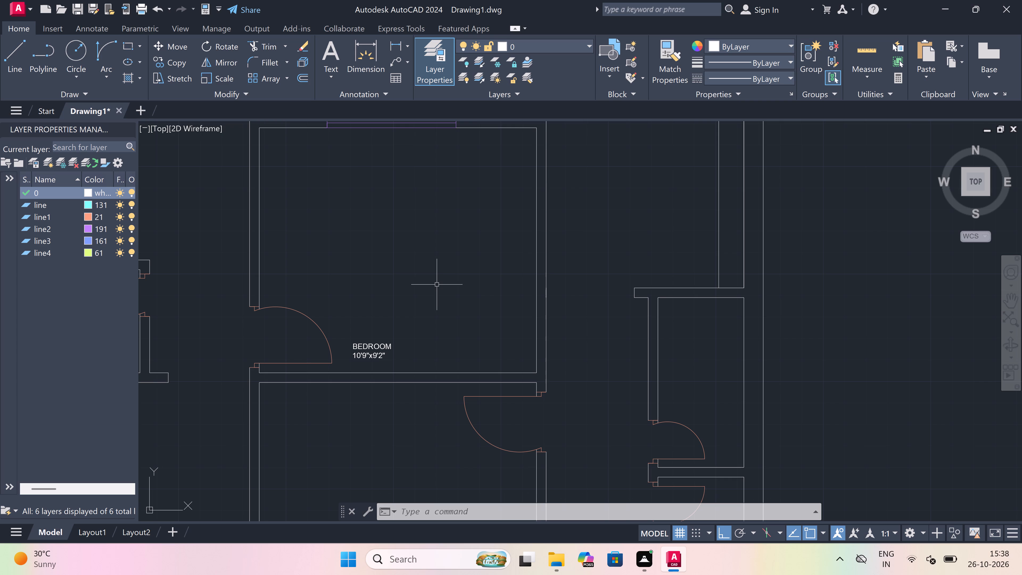
pyautogui.press('Escape')
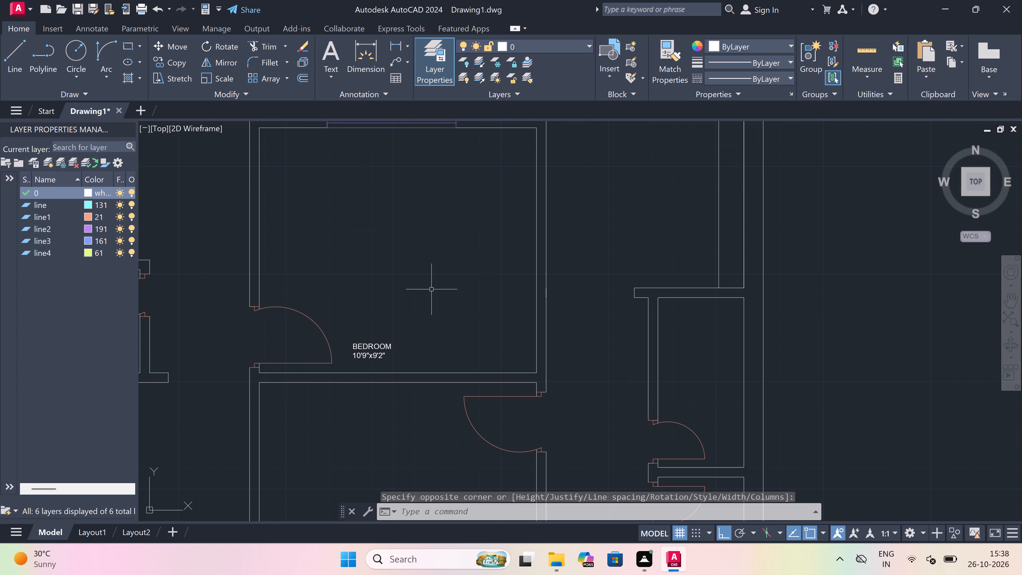
# Label the middle room directly south BEDROOM with 10'9"x11'0" on a second line, placing the multiline text near its north wall.
pyautogui.scroll(-3, 431, 289)
pyautogui.scroll(1, 439, 319)
pyautogui.press('space')
pyautogui.scroll(2, 394, 327)
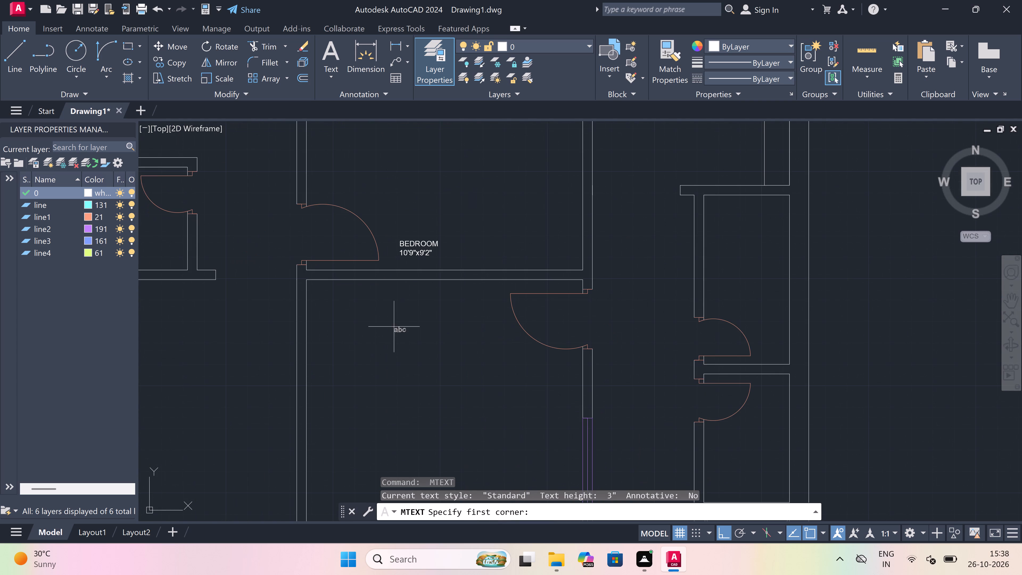
pyautogui.scroll(1, 357, 300)
pyautogui.scroll(-3, 357, 300)
pyautogui.scroll(3, 357, 300)
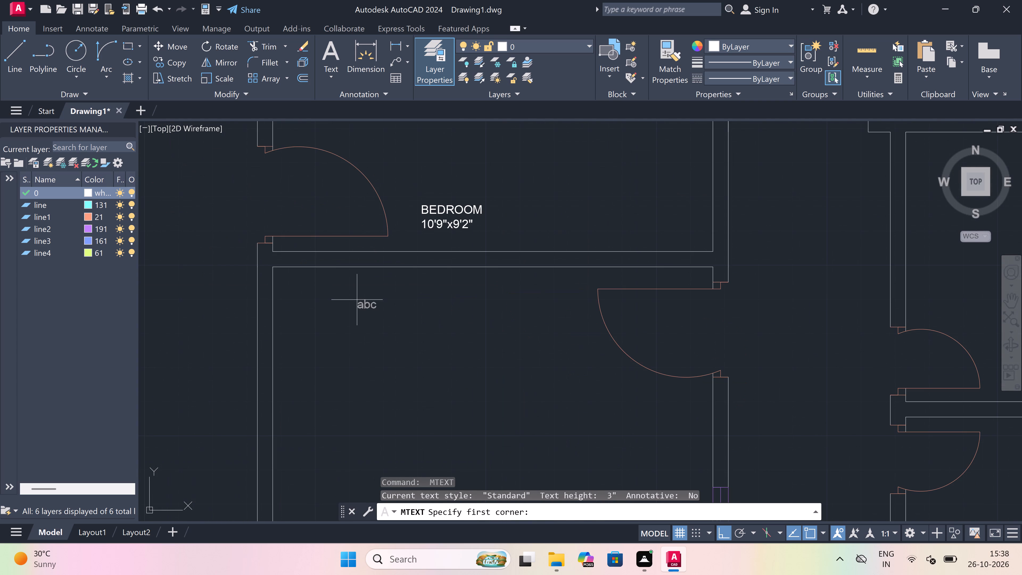
pyautogui.moveTo(342, 290); pyautogui.dragTo(415, 288)
pyautogui.click(813, 287)
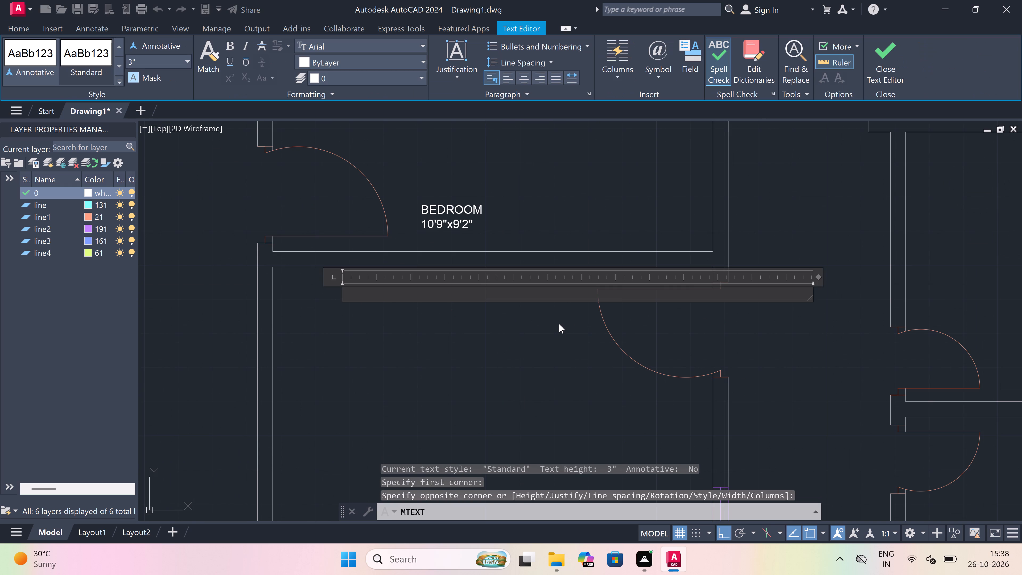
pyautogui.write('BEDROOM')
pyautogui.press('Return')
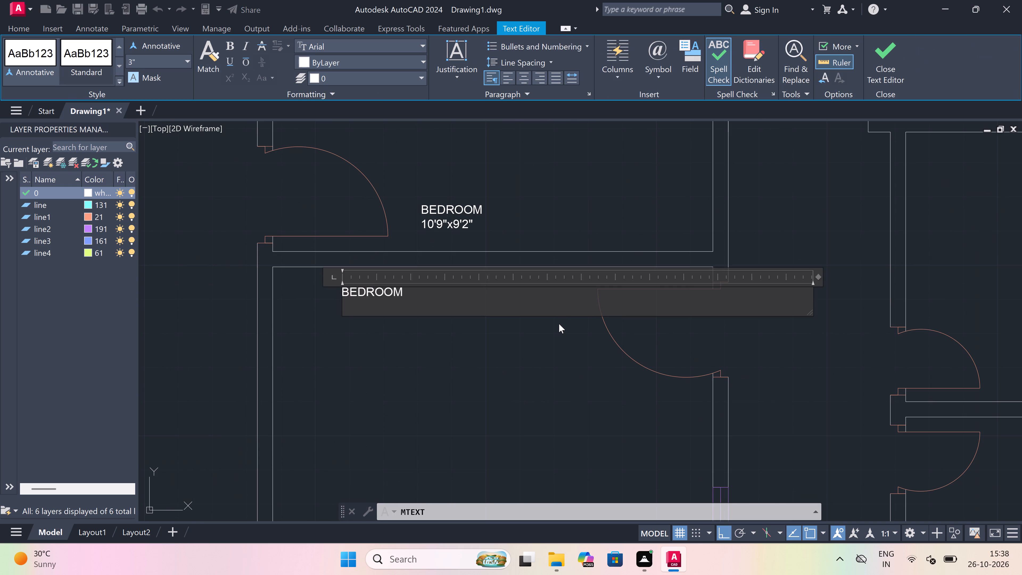
pyautogui.write("10'9")
pyautogui.write('"x')
pyautogui.write('11\'0"')
pyautogui.moveTo(419, 346); pyautogui.dragTo(419, 343)
# Add a multiline text label reading KITCHEN with 7'8"x8'9" on a second line inside the northeast room's inner outline.
pyautogui.scroll(-7, 390, 270)
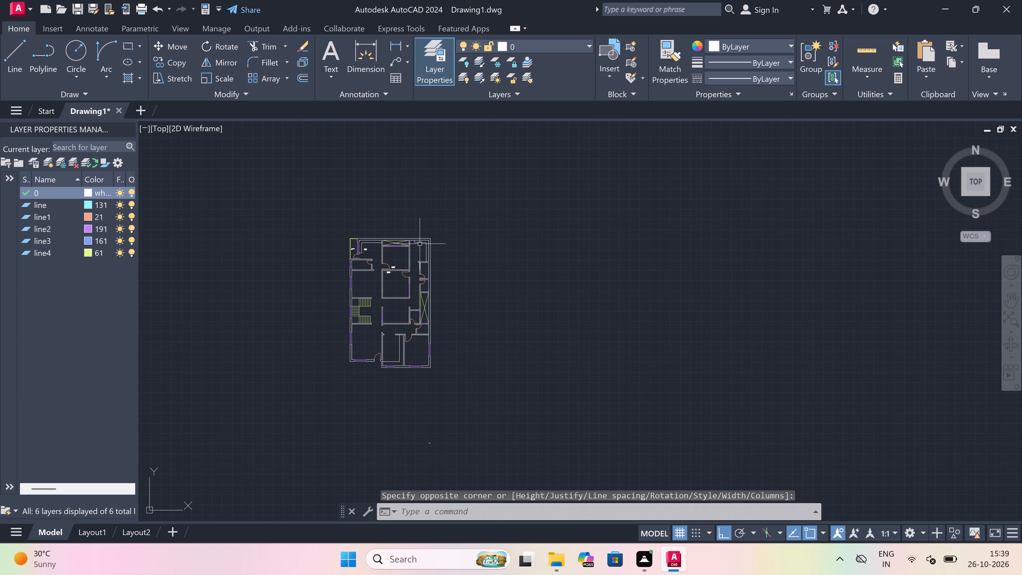
pyautogui.scroll(6, 418, 244)
pyautogui.press('space')
pyautogui.scroll(-3, 375, 297)
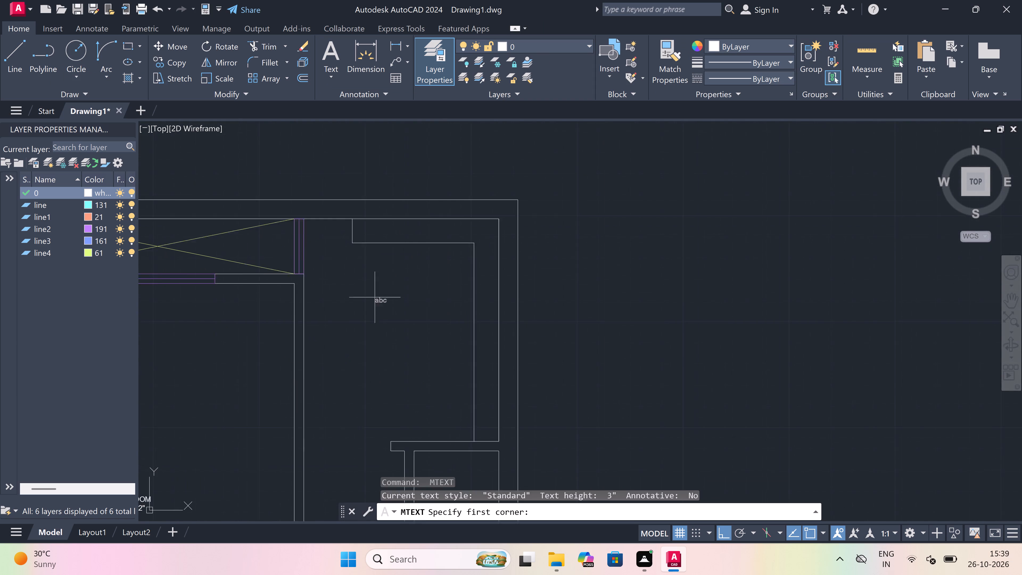
pyautogui.scroll(2, 372, 313)
pyautogui.moveTo(336, 325); pyautogui.dragTo(396, 330)
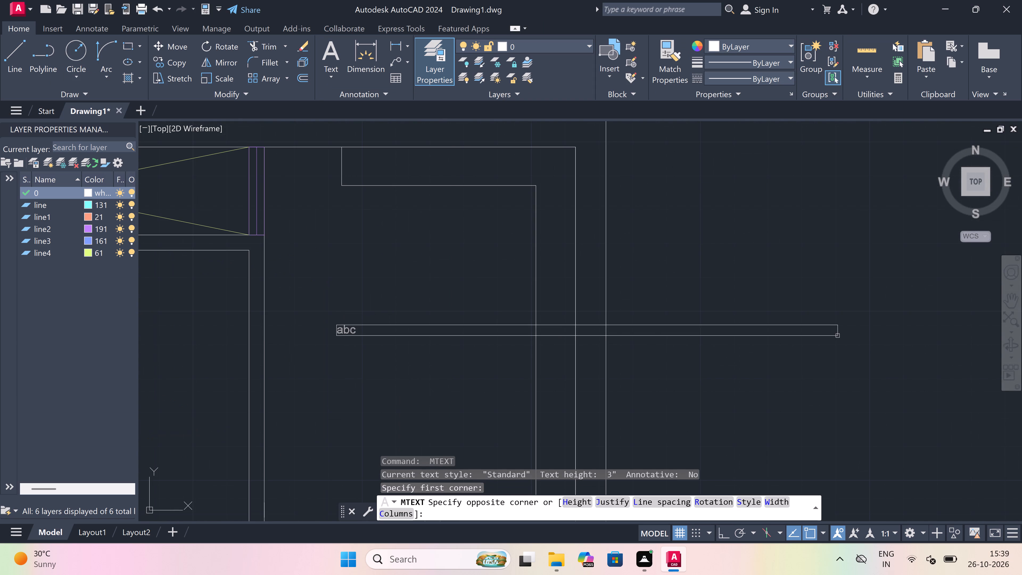
pyautogui.click(838, 335)
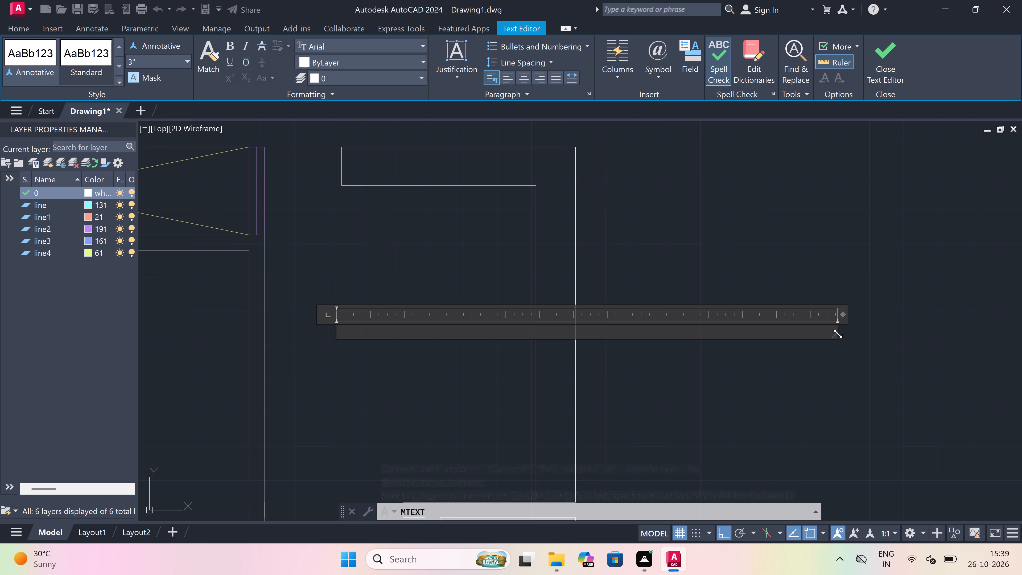
pyautogui.write('KITCHEN')
pyautogui.press('space')
pyautogui.press('Return')
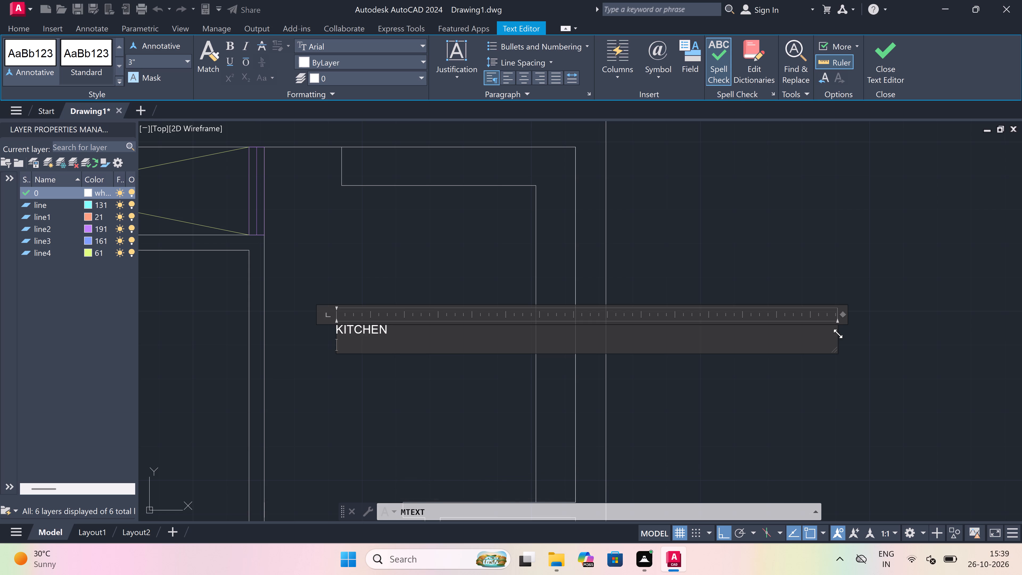
pyautogui.write("7'8")
pyautogui.write('"x')
pyautogui.write("8'9")
pyautogui.hotkey('shift', '"')
pyautogui.moveTo(360, 409); pyautogui.dragTo(382, 389)
# Label the narrow east room south of the northeast kitchen TOILET with 3'4"x6'7" on a second line, placing the multiline text above its door.
pyautogui.scroll(-3, 460, 285)
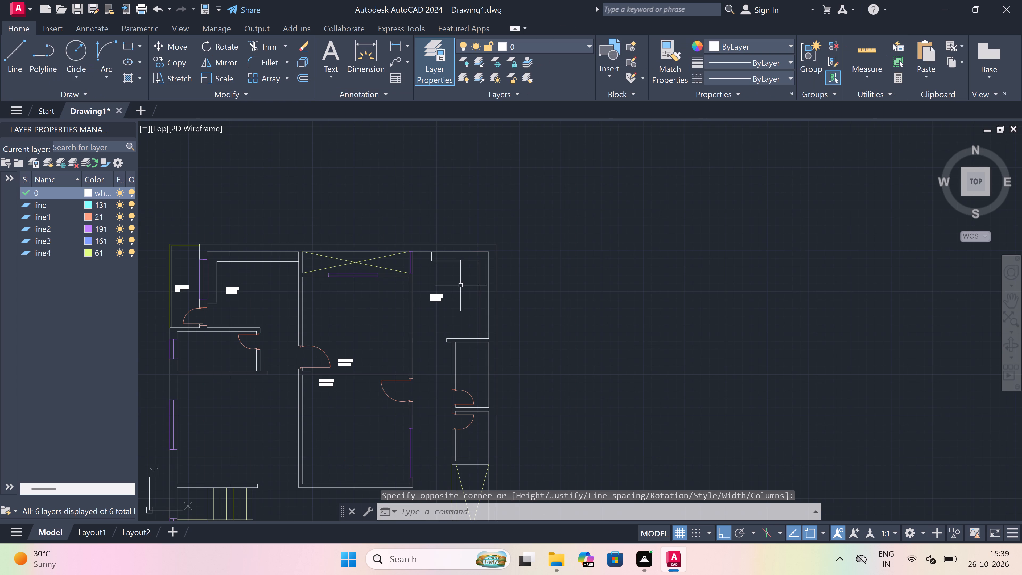
pyautogui.scroll(3, 471, 246)
pyautogui.scroll(-4, 471, 245)
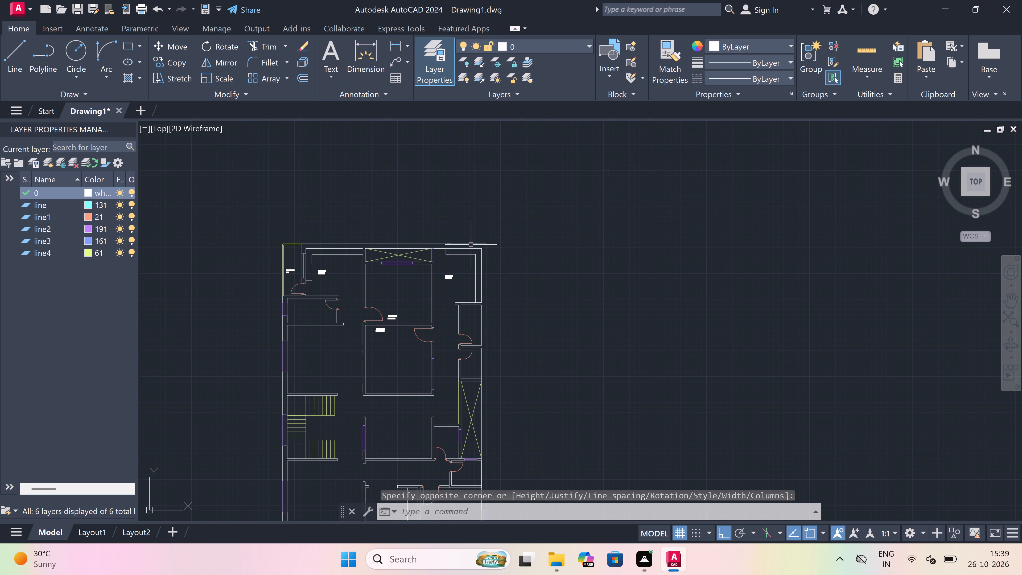
pyautogui.scroll(3, 462, 348)
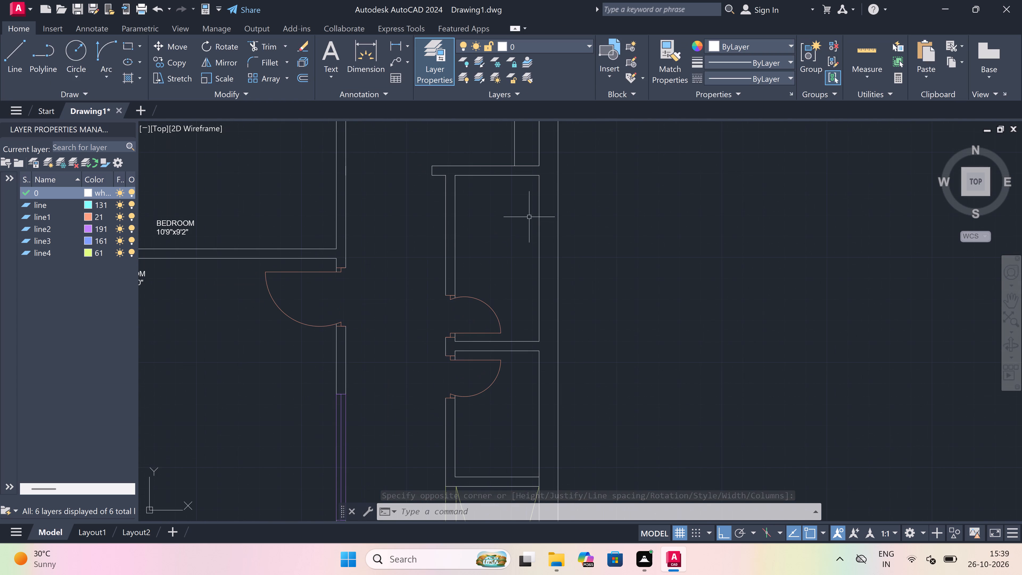
pyautogui.press('space')
pyautogui.moveTo(465, 261); pyautogui.dragTo(469, 261)
pyautogui.click(777, 268)
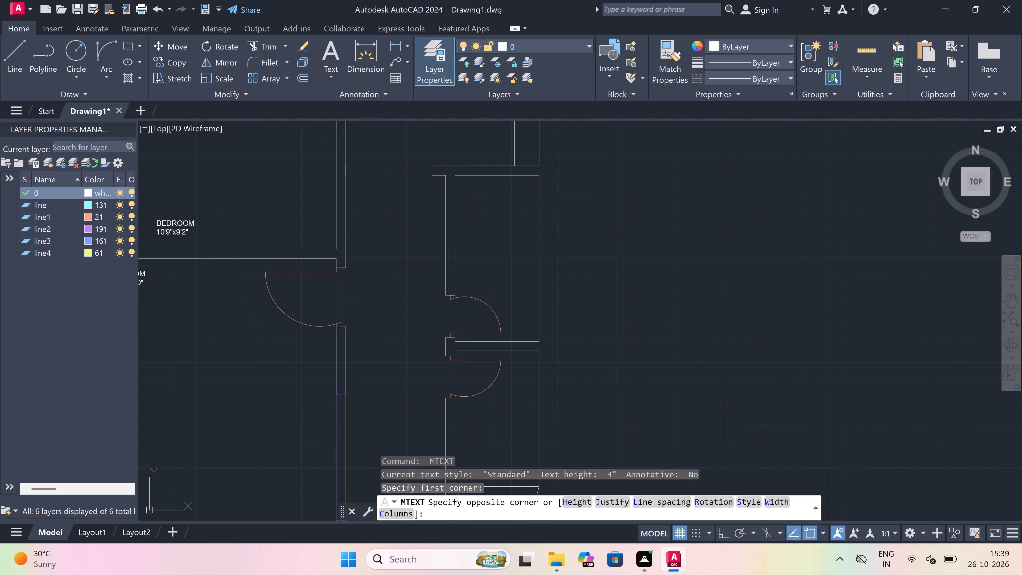
pyautogui.scroll(2, 556, 231)
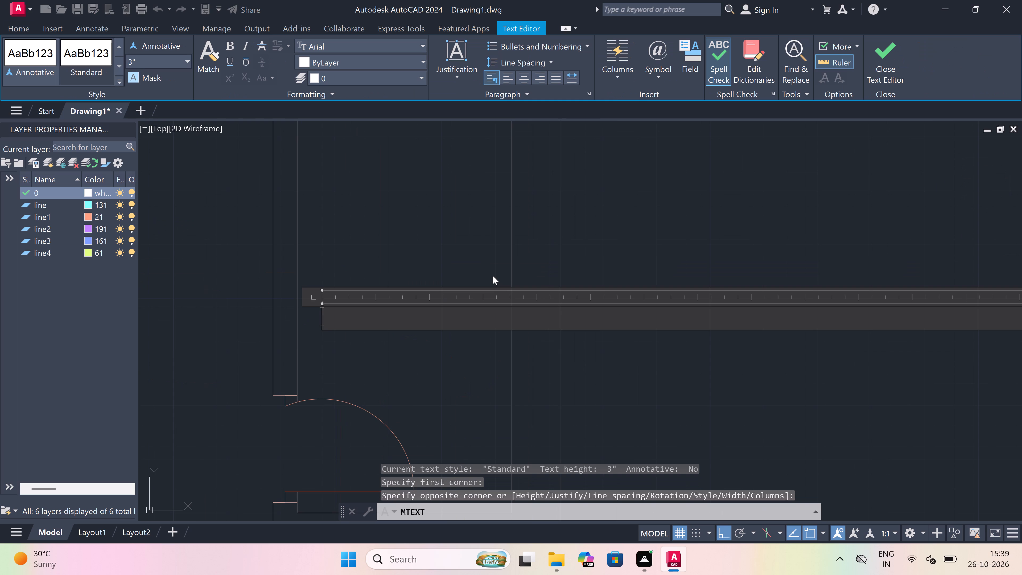
pyautogui.write('TOILET')
pyautogui.press('Return')
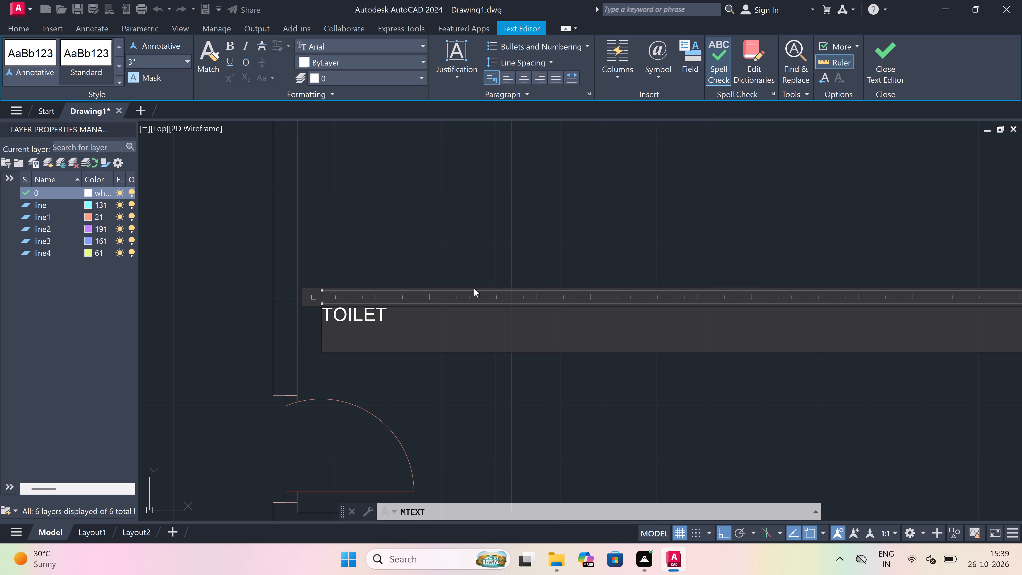
pyautogui.scroll(-3, 469, 291)
pyautogui.scroll(3, 467, 291)
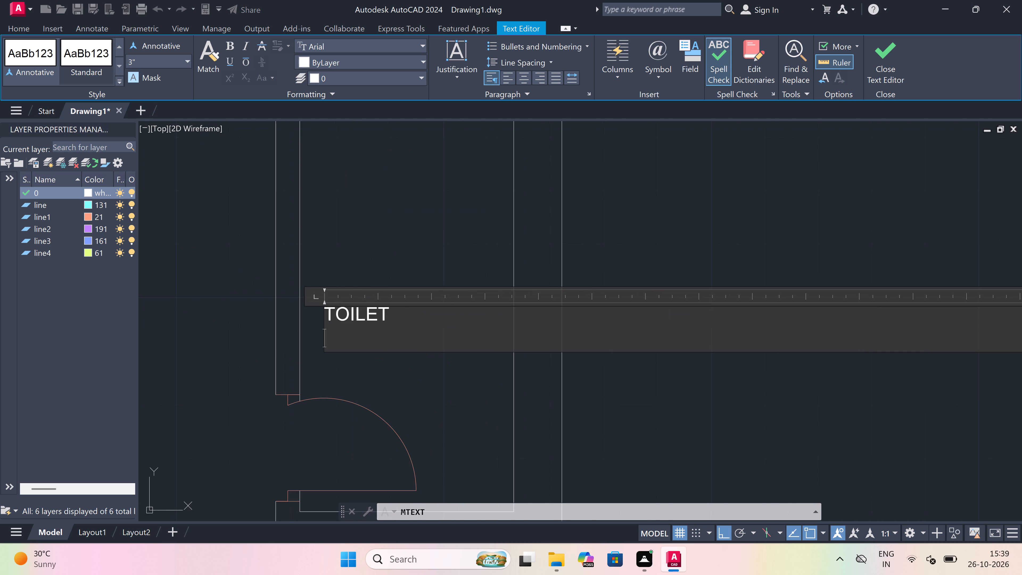
pyautogui.scroll(1, 419, 308)
pyautogui.scroll(-1, 372, 345)
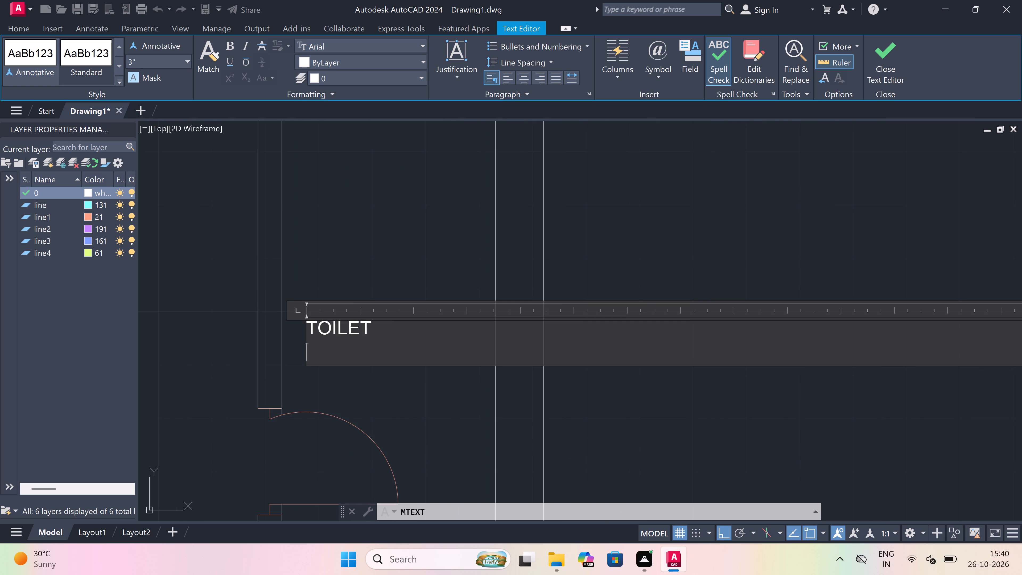
pyautogui.scroll(1, 313, 346)
pyautogui.write("3'4")
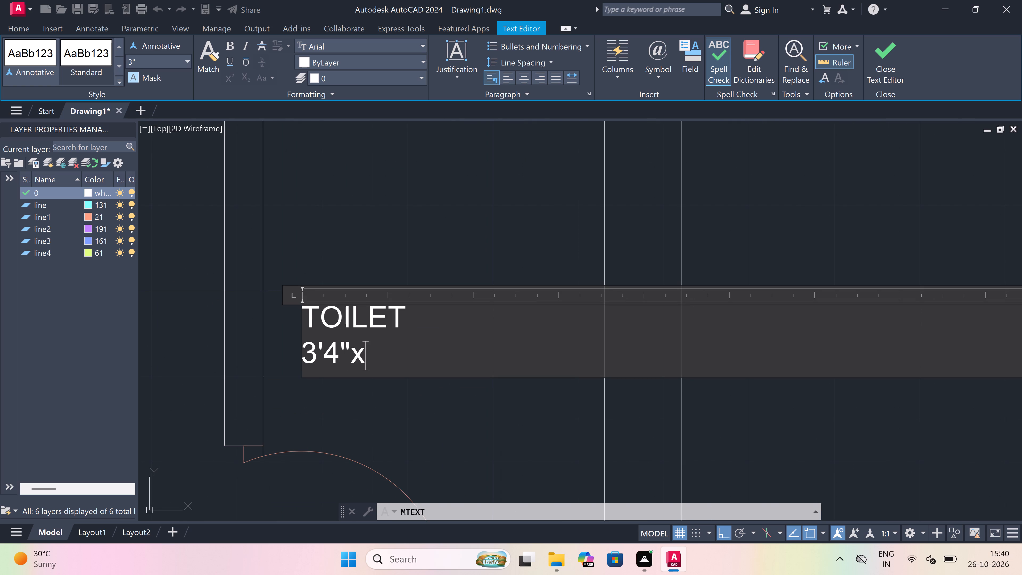
pyautogui.write('6\'7"')
pyautogui.click(317, 393)
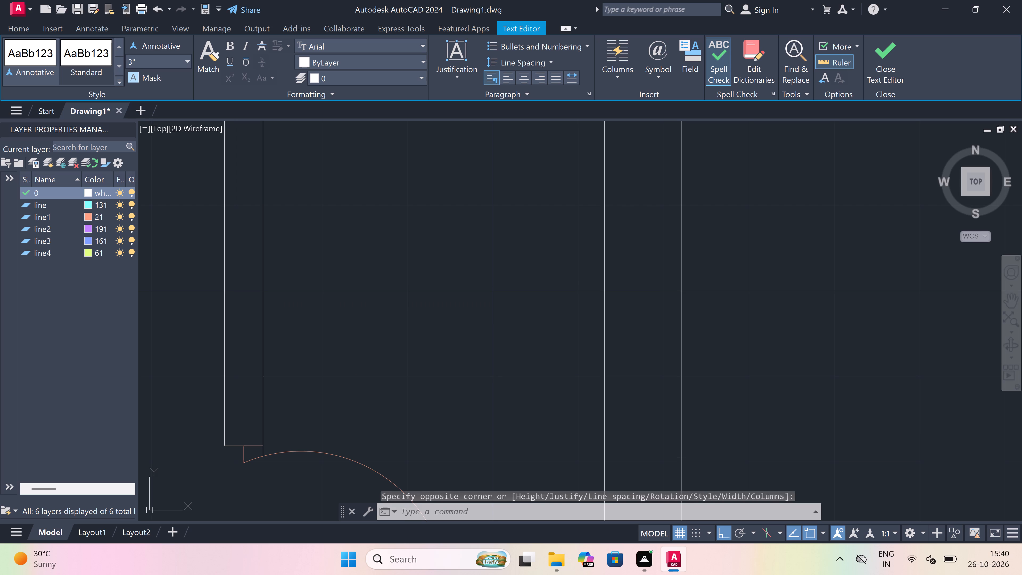
# Label the small room directly south of the toilet W.C with 3'4"x5'0" on a second line, placing the multiline text below its door.
pyautogui.scroll(-5, 447, 254)
pyautogui.scroll(2, 447, 306)
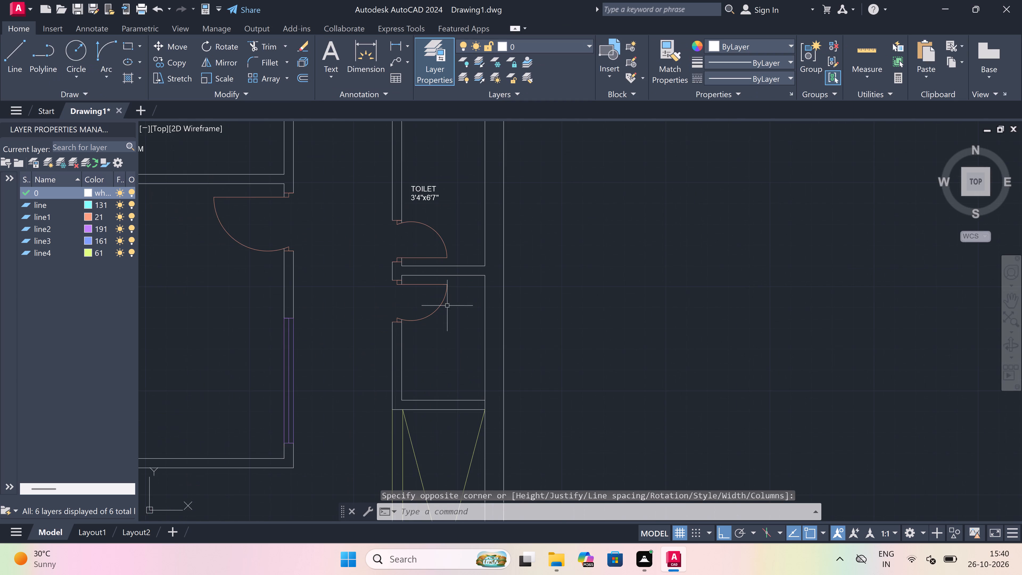
pyautogui.scroll(-3, 447, 306)
pyautogui.scroll(3, 441, 325)
pyautogui.scroll(2, 439, 300)
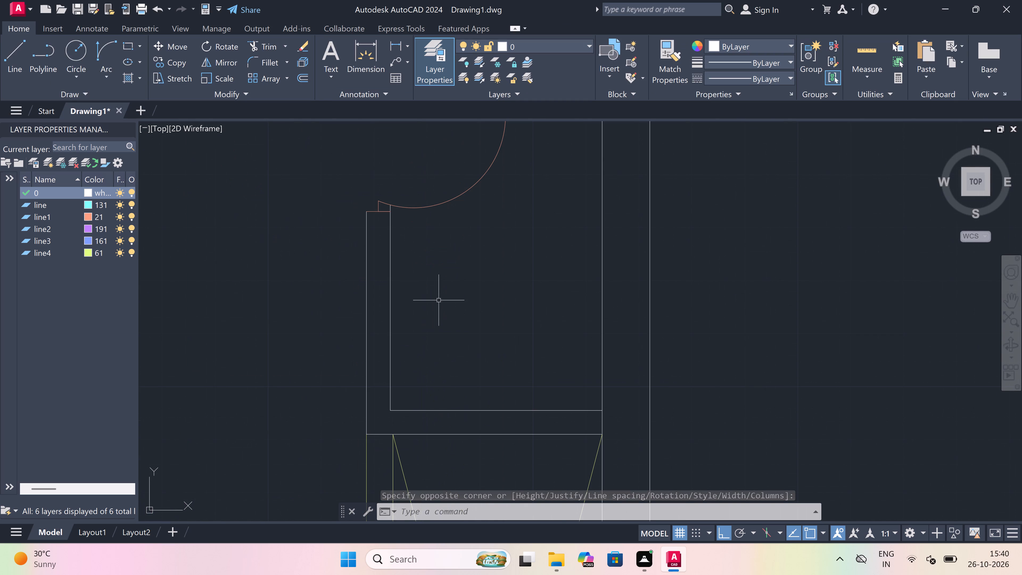
pyautogui.press('space')
pyautogui.moveTo(425, 267); pyautogui.dragTo(507, 266)
pyautogui.click(795, 276)
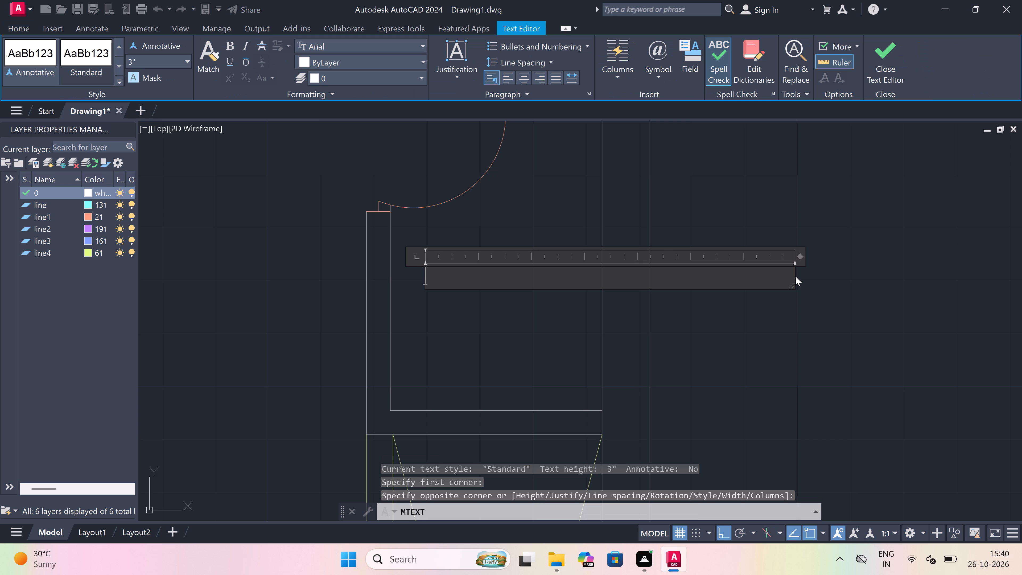
pyautogui.press('w')
pyautogui.press('.')
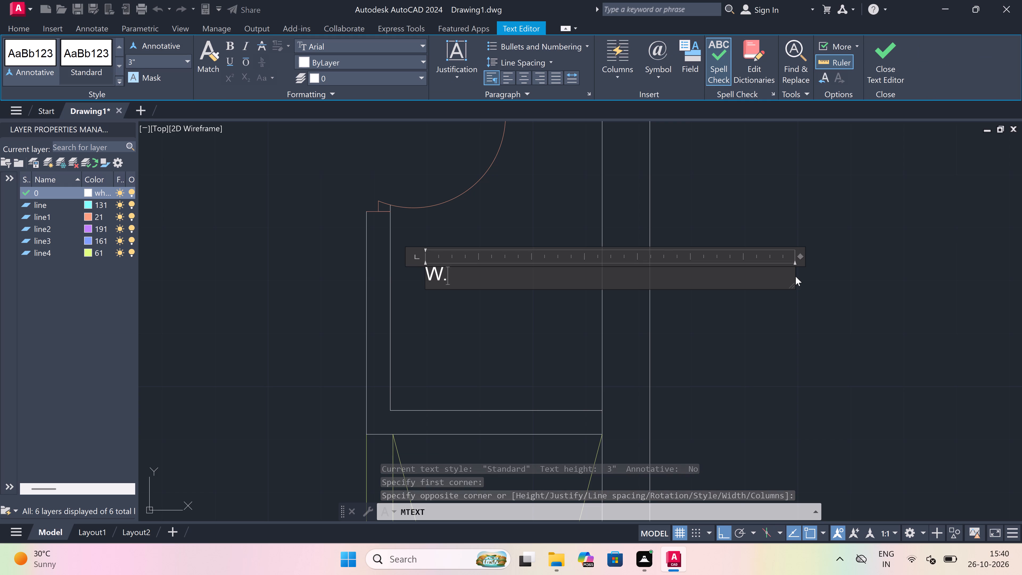
pyautogui.press('c')
pyautogui.press('Return')
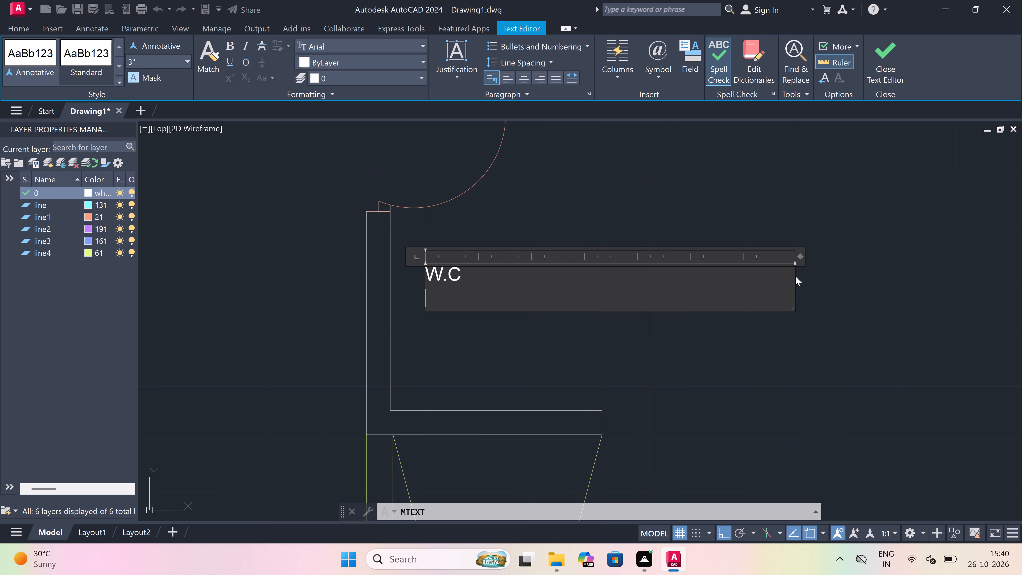
pyautogui.press('3')
pyautogui.write("'4")
pyautogui.press('x')
pyautogui.write('5\'0"')
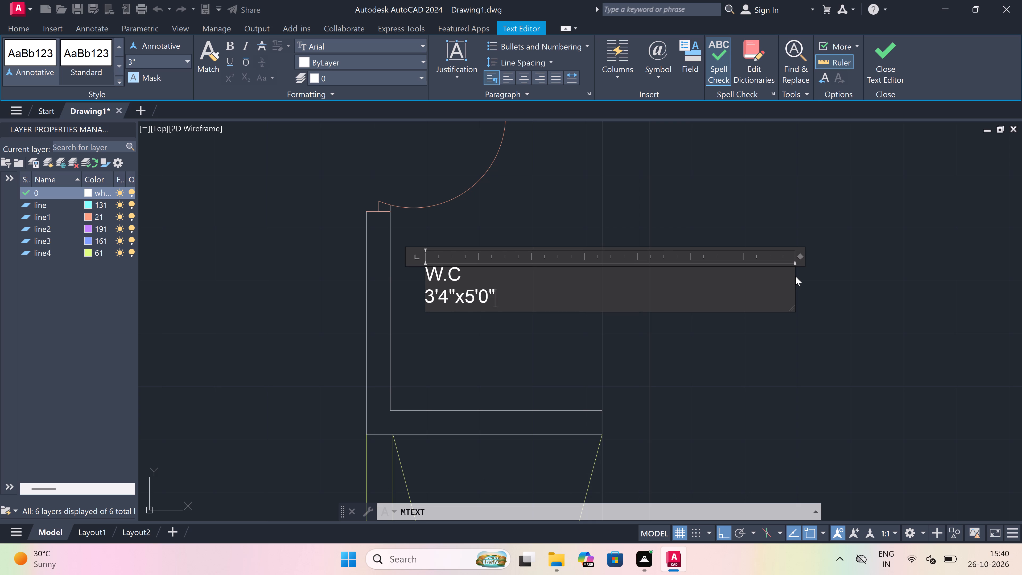
pyautogui.click(533, 330)
# Add a multiline text label reading HALL with 10'9"x10'2" on a second line in the open area south of the 10'9"x11'0" bedroom.
pyautogui.scroll(-2, 483, 263)
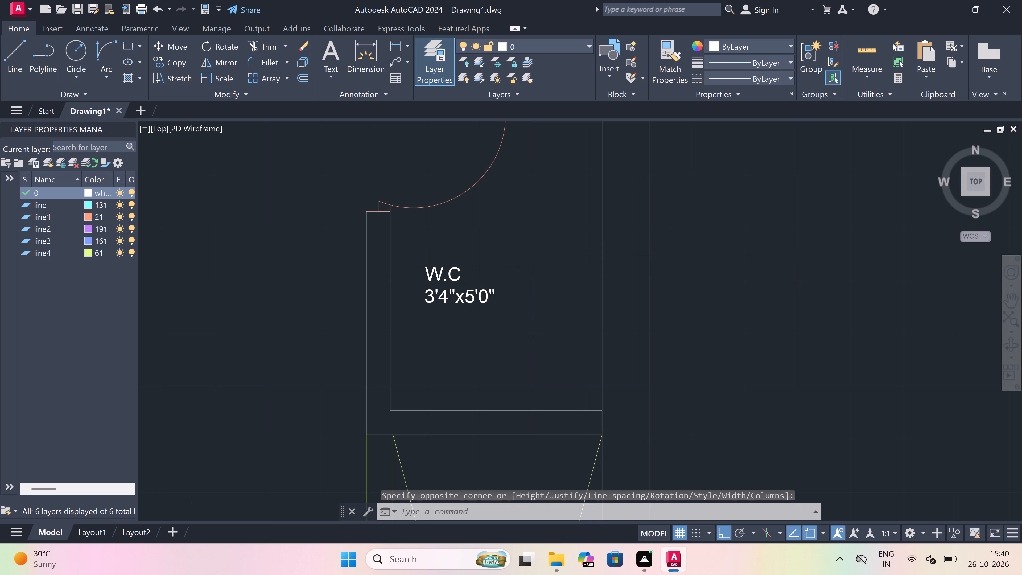
pyautogui.scroll(-6, 483, 263)
pyautogui.scroll(4, 477, 275)
pyautogui.press('space')
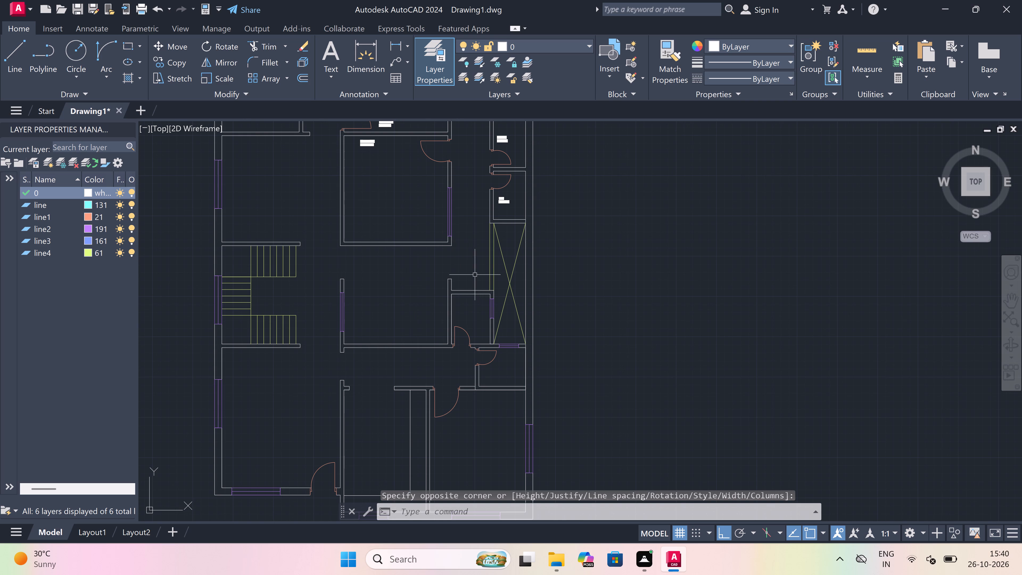
pyautogui.scroll(1, 375, 311)
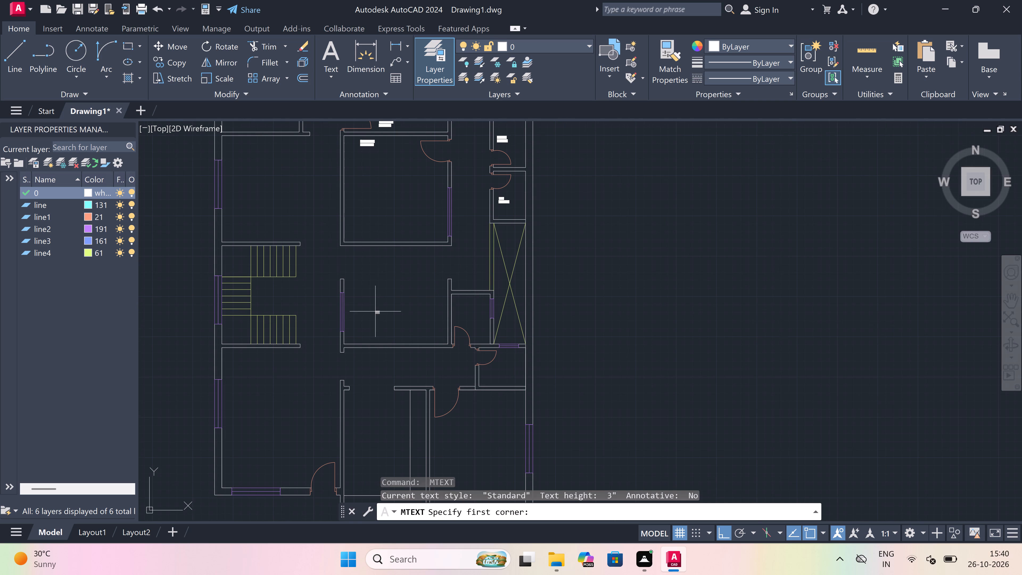
pyautogui.scroll(1, 375, 311)
pyautogui.moveTo(364, 224); pyautogui.dragTo(386, 224)
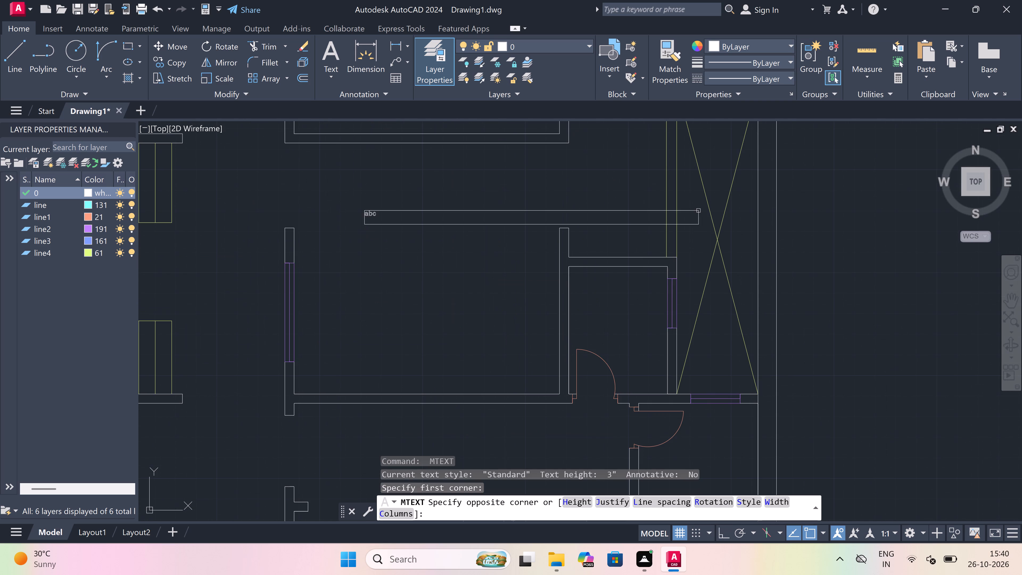
pyautogui.click(698, 210)
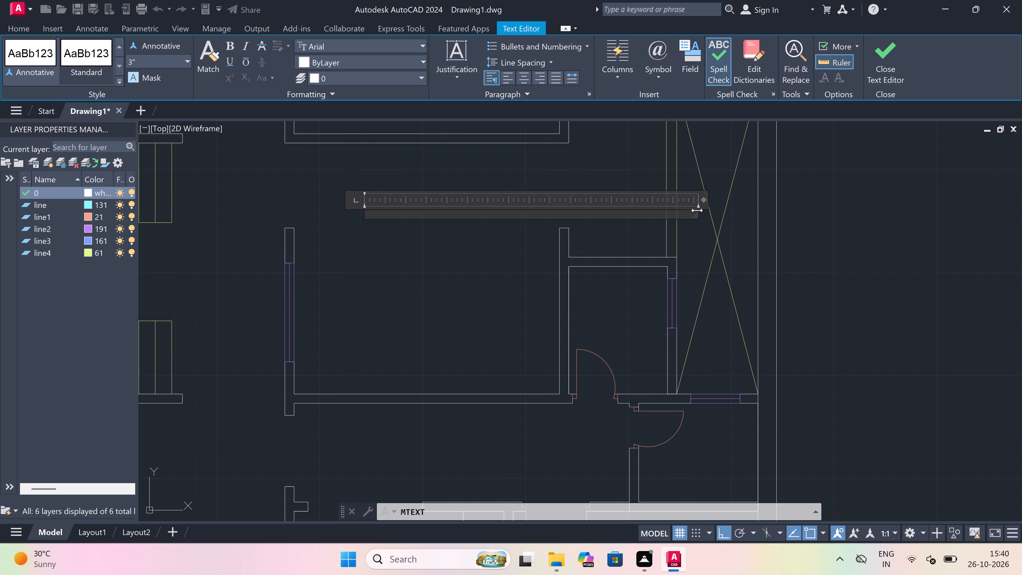
pyautogui.write('HALL')
pyautogui.press('Return')
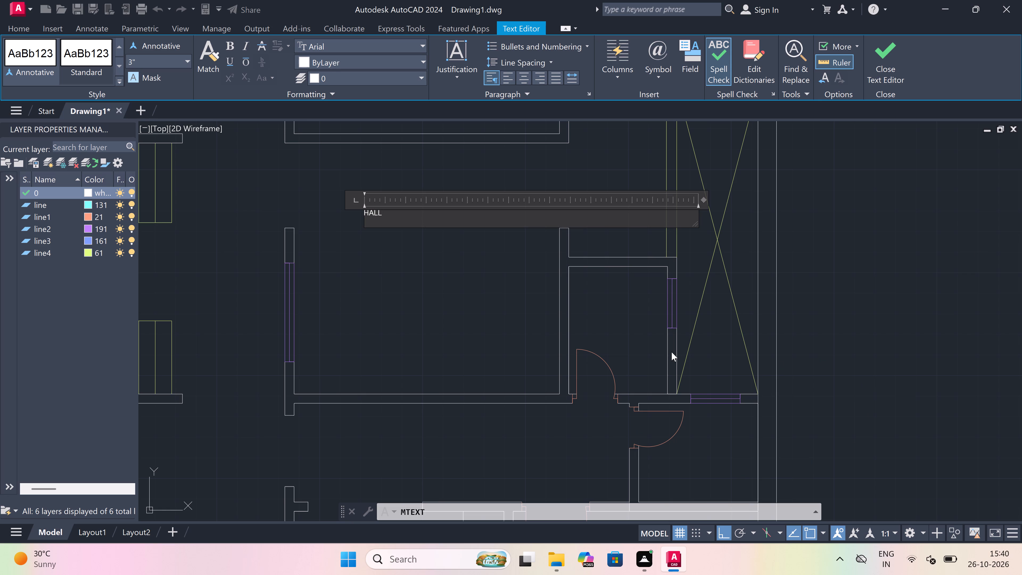
pyautogui.write("10'9")
pyautogui.write('"x')
pyautogui.write("10'2")
pyautogui.hotkey('shift', '"')
pyautogui.click(401, 276)
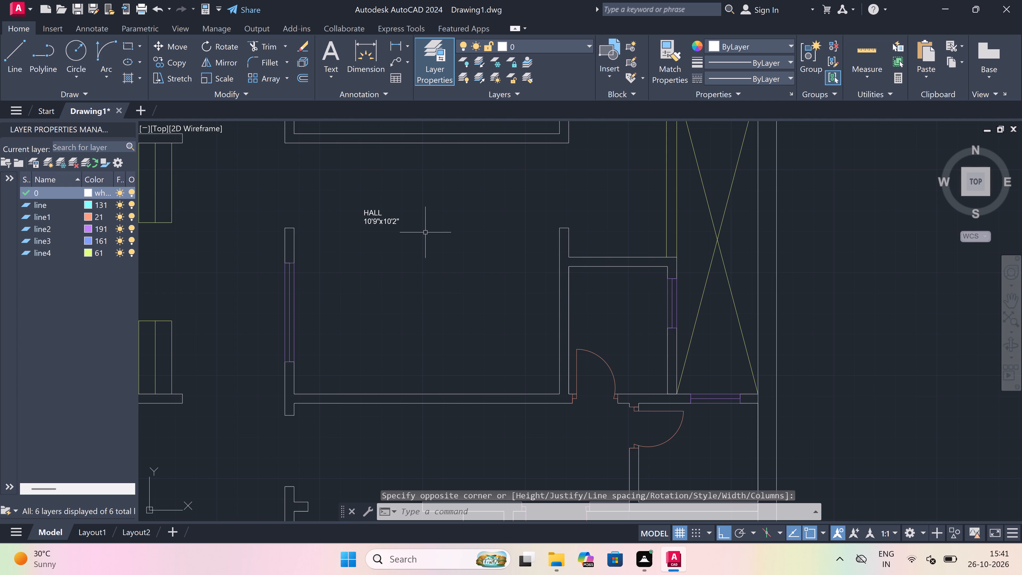
# Label the small room on the west side, opposite the bedrooms, TOILET with 8'0"x4'0" on a second line of multiline text.
pyautogui.scroll(-4, 426, 233)
pyautogui.scroll(2, 427, 234)
pyautogui.scroll(-2, 412, 253)
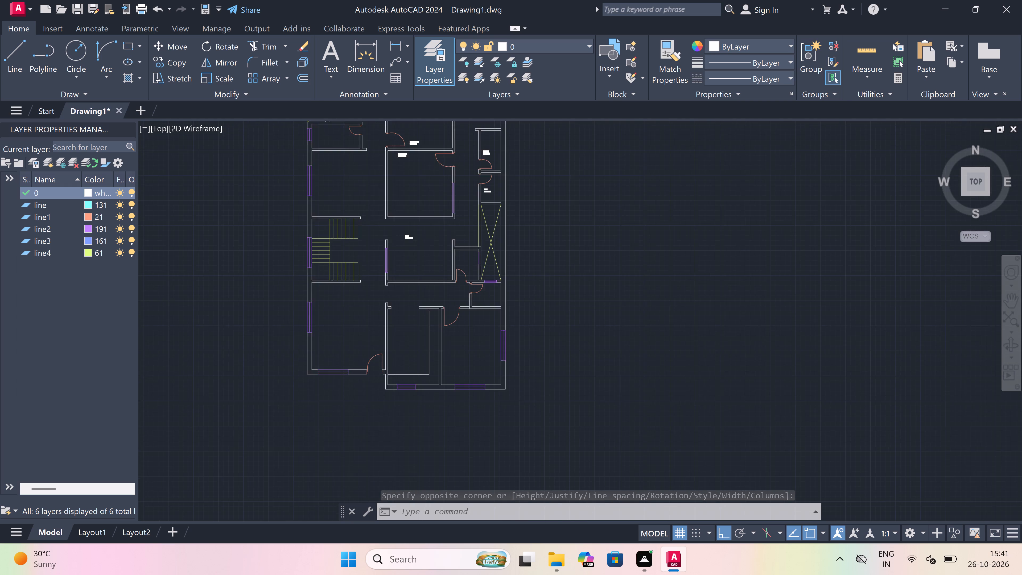
pyautogui.scroll(5, 356, 174)
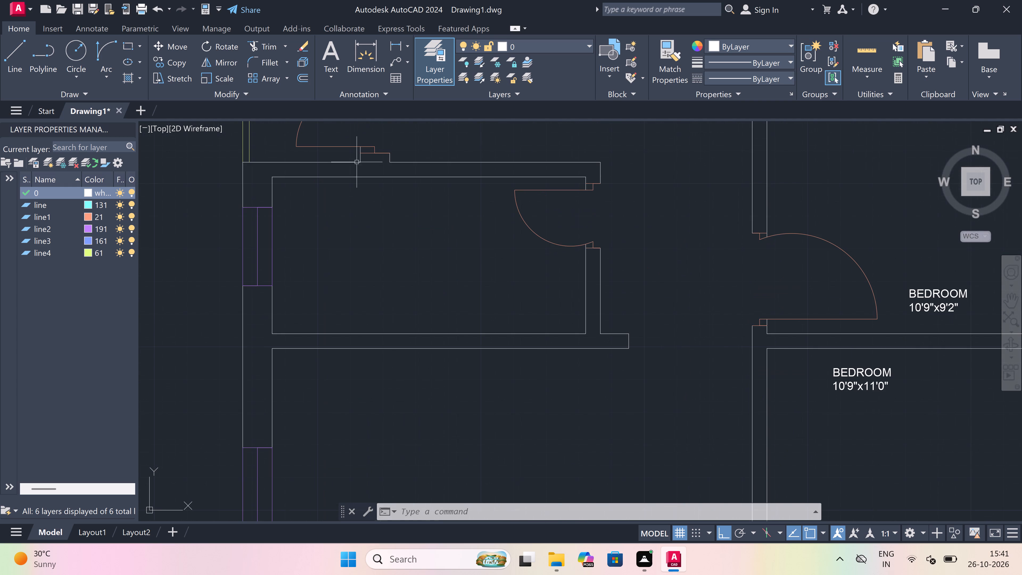
pyautogui.press('space')
pyautogui.click(362, 262)
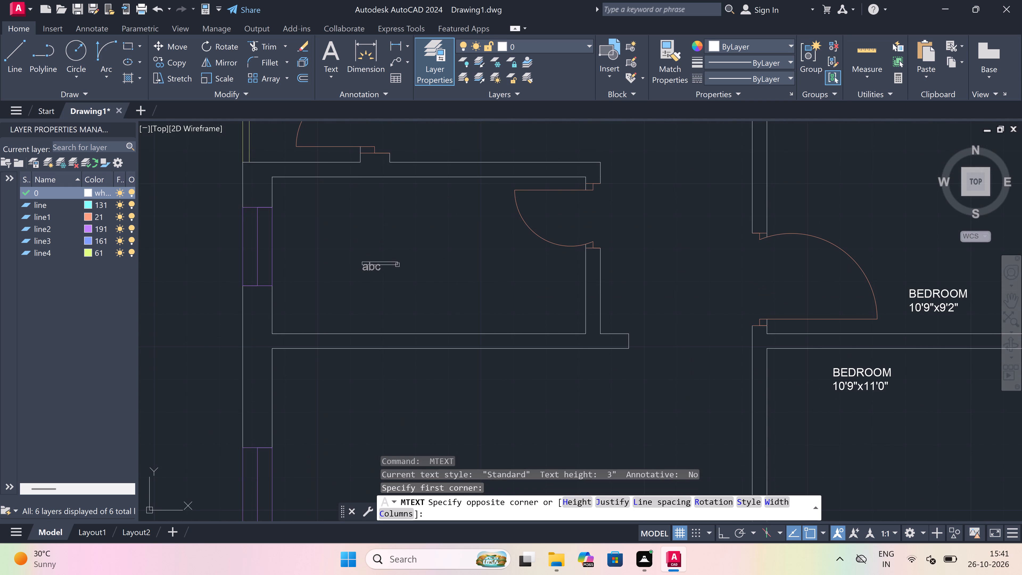
pyautogui.click(862, 298)
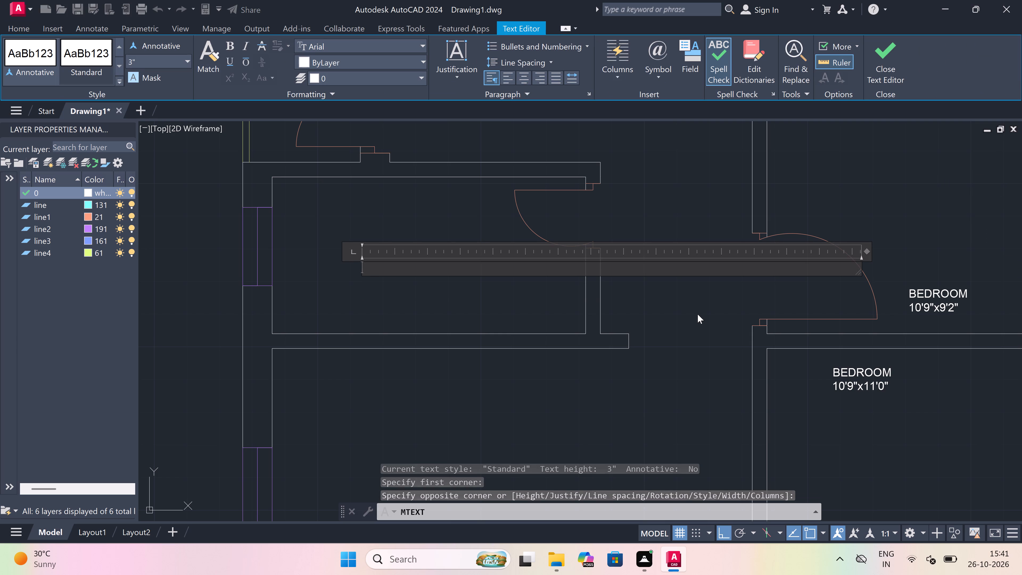
pyautogui.write('TOILET')
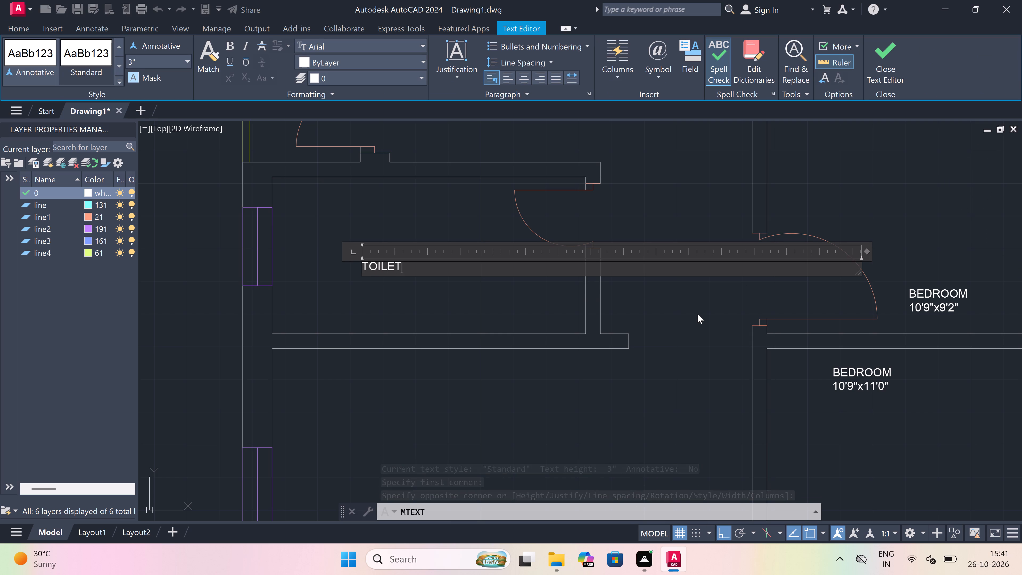
pyautogui.press('Return')
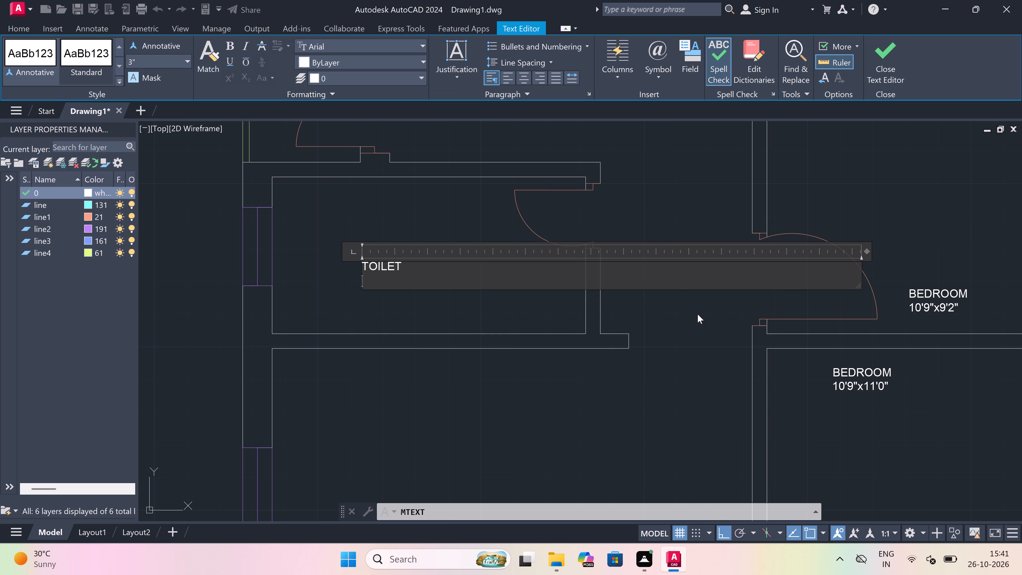
pyautogui.write("8'0")
pyautogui.hotkey('shift', '"')
pyautogui.press('x')
pyautogui.write('4\'0"')
pyautogui.click(477, 299)
# Add a multiline text label reading HALL with 12'3"x11'0" on a second line in the west room between the toilet and the staircase.
pyautogui.scroll(-3, 454, 264)
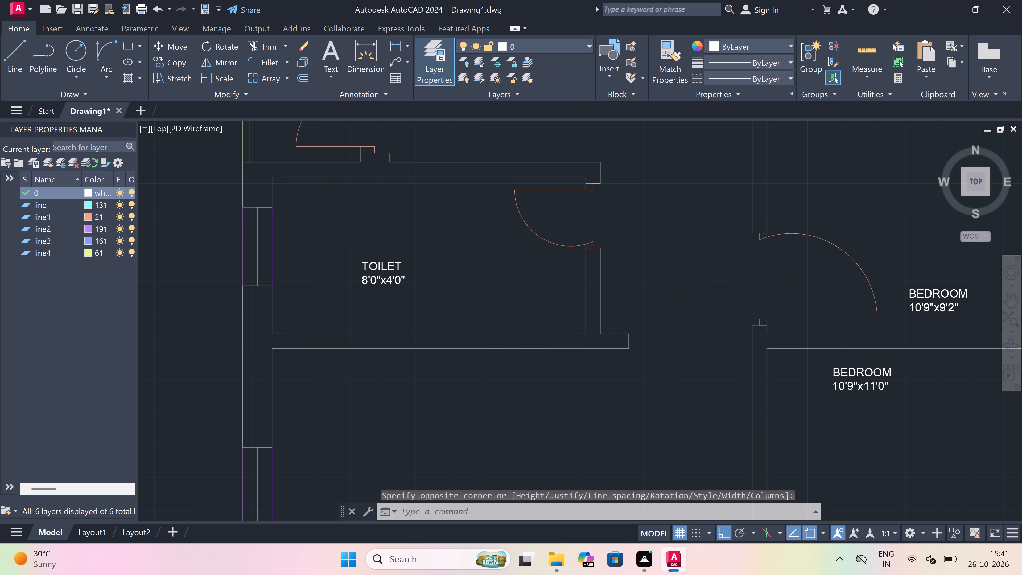
pyautogui.scroll(-3, 454, 264)
pyautogui.scroll(3, 447, 286)
pyautogui.press('space')
pyautogui.scroll(-4, 446, 291)
pyautogui.scroll(3, 441, 325)
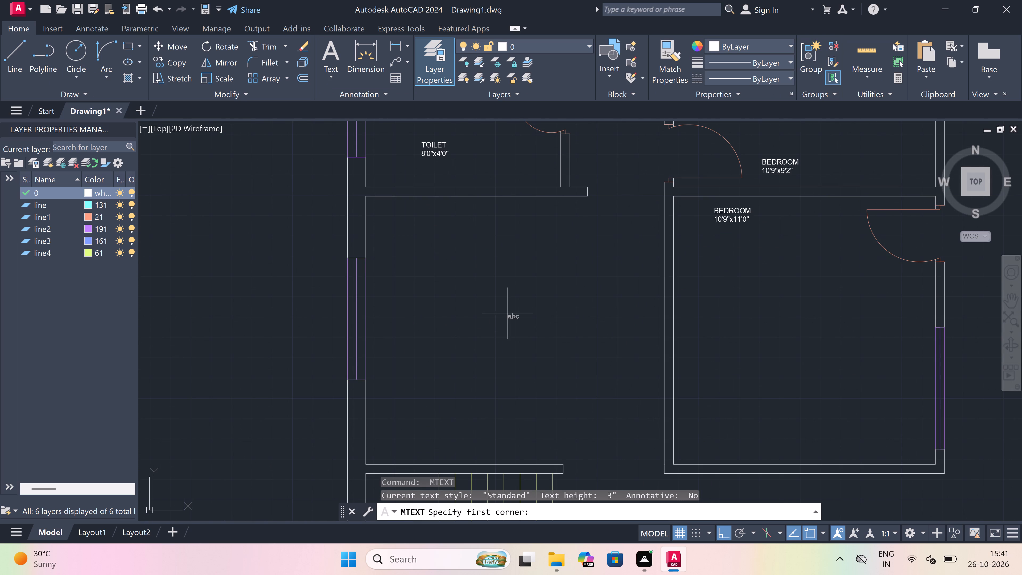
pyautogui.moveTo(502, 313); pyautogui.dragTo(558, 322)
pyautogui.click(821, 335)
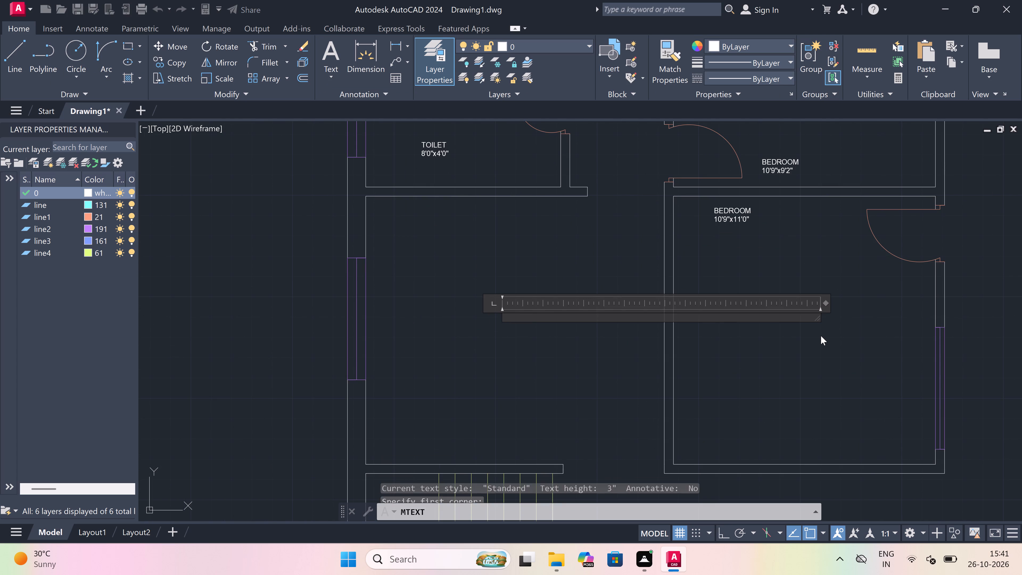
pyautogui.write('HALL')
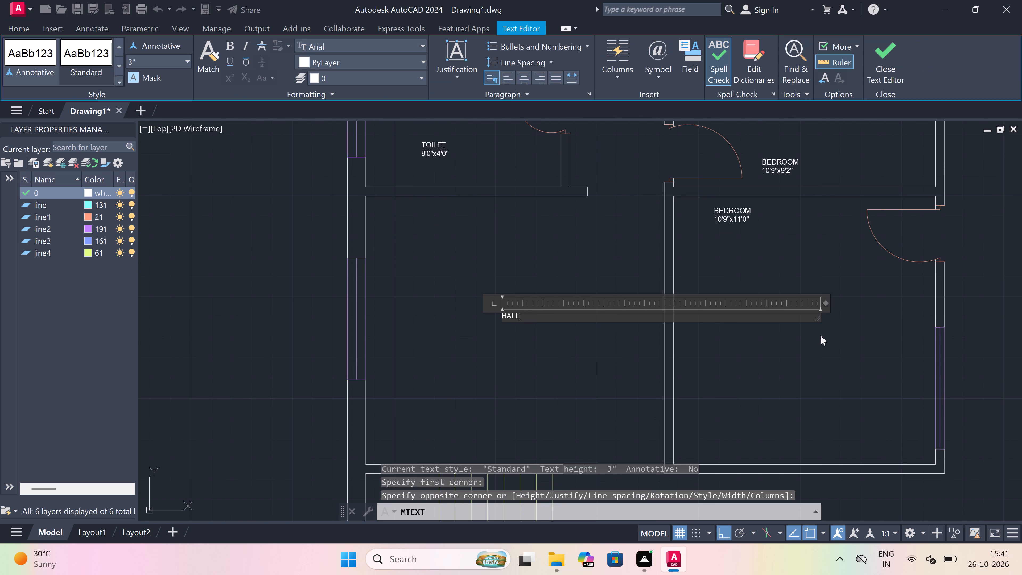
pyautogui.press('Return')
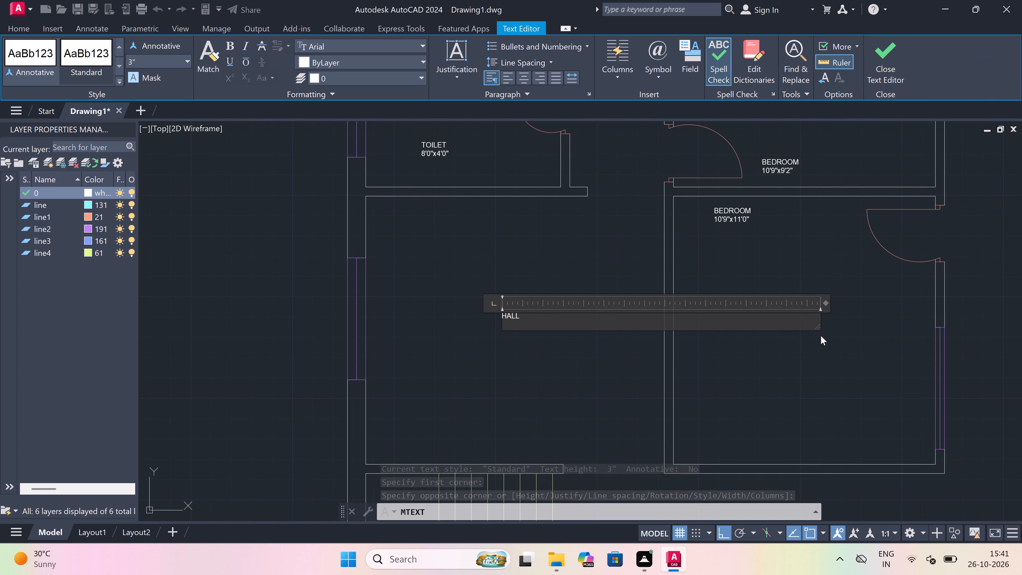
pyautogui.write("12'3")
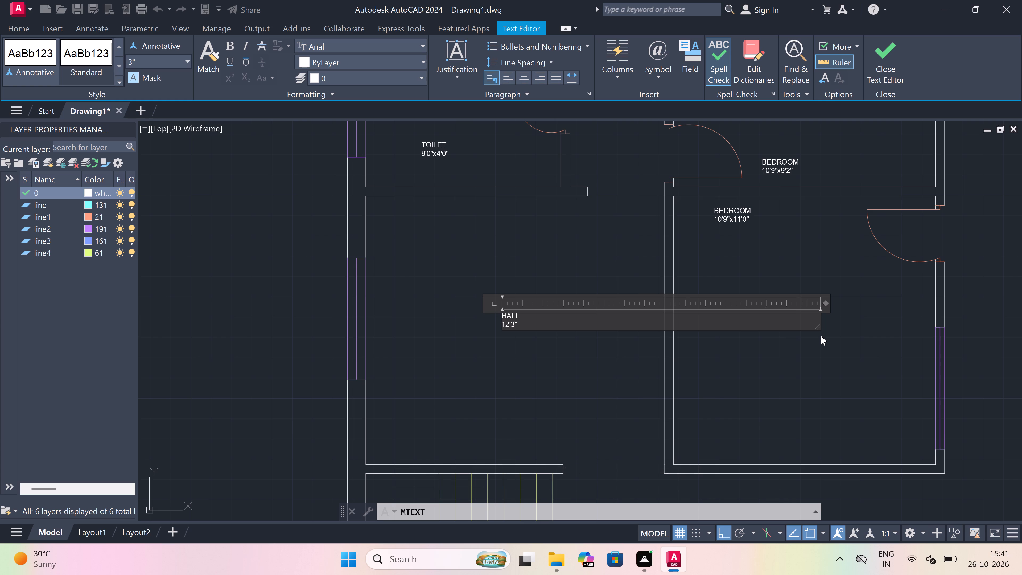
pyautogui.write('x11')
pyautogui.write('\'0"')
pyautogui.click(447, 372)
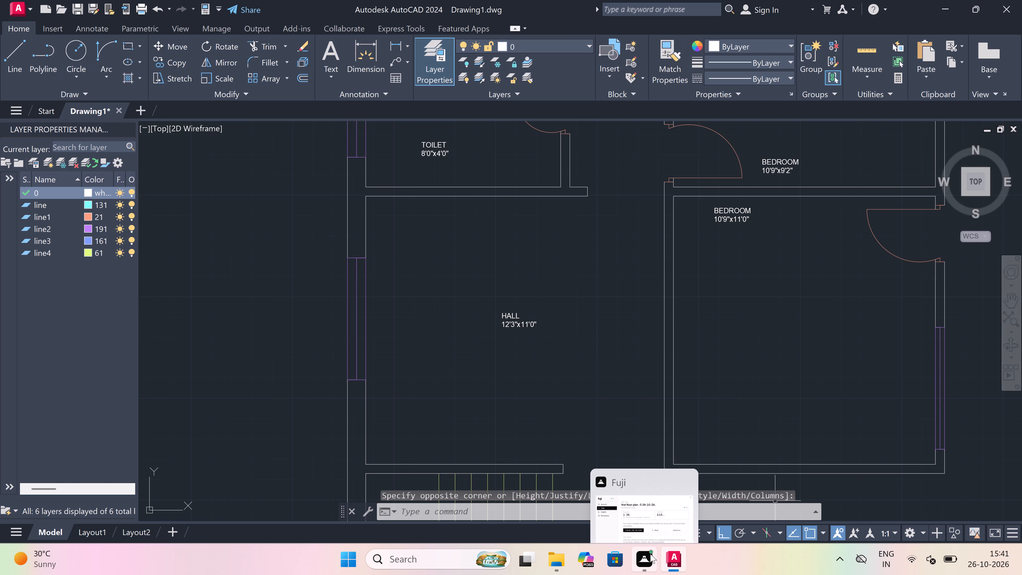
# Add a multiline text label reading STAIRS in the open space between the stair flights.
pyautogui.scroll(-2, 530, 294)
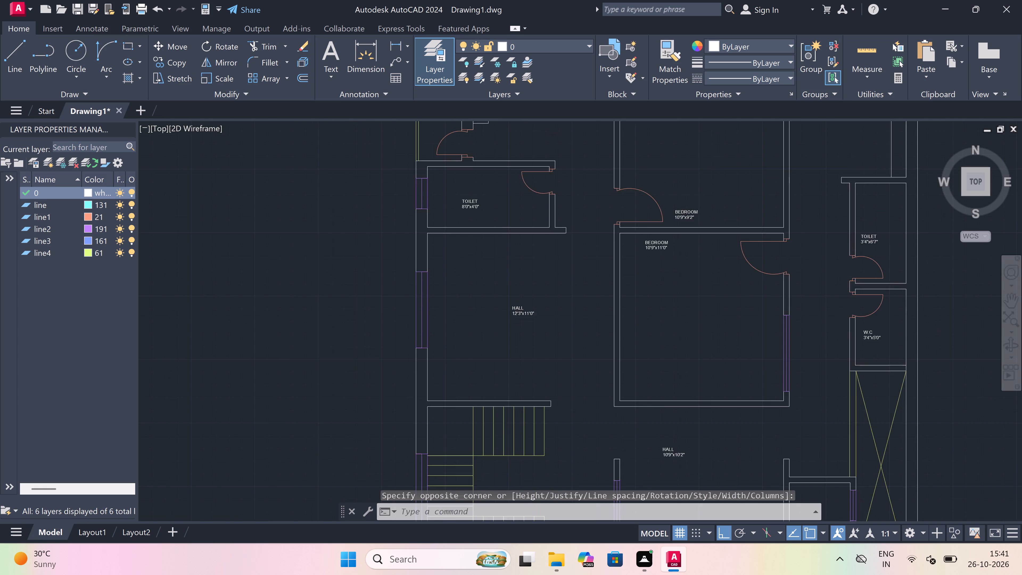
pyautogui.scroll(-3, 530, 294)
pyautogui.scroll(3, 526, 322)
pyautogui.scroll(1, 550, 326)
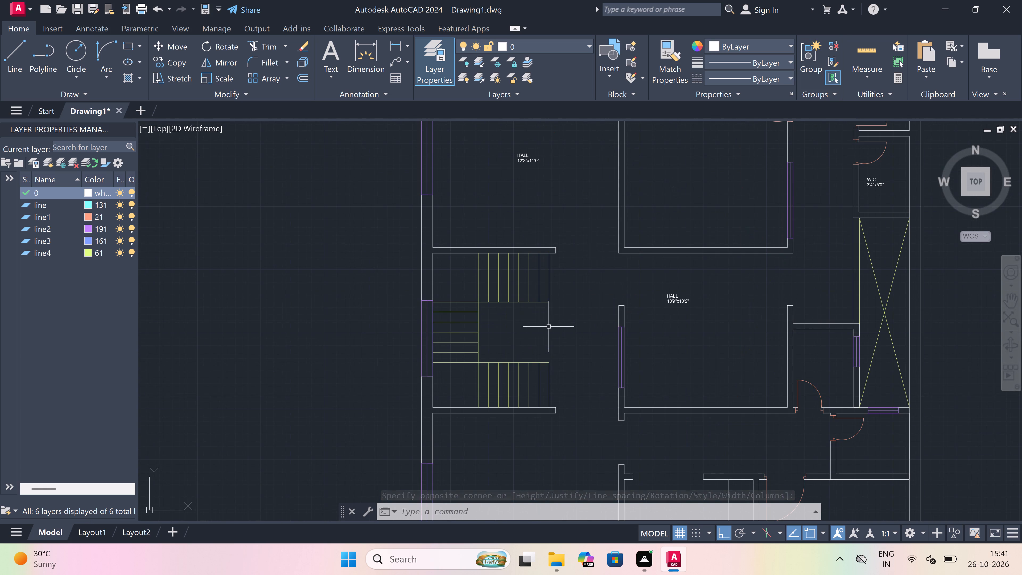
pyautogui.press('space')
pyautogui.scroll(2, 518, 342)
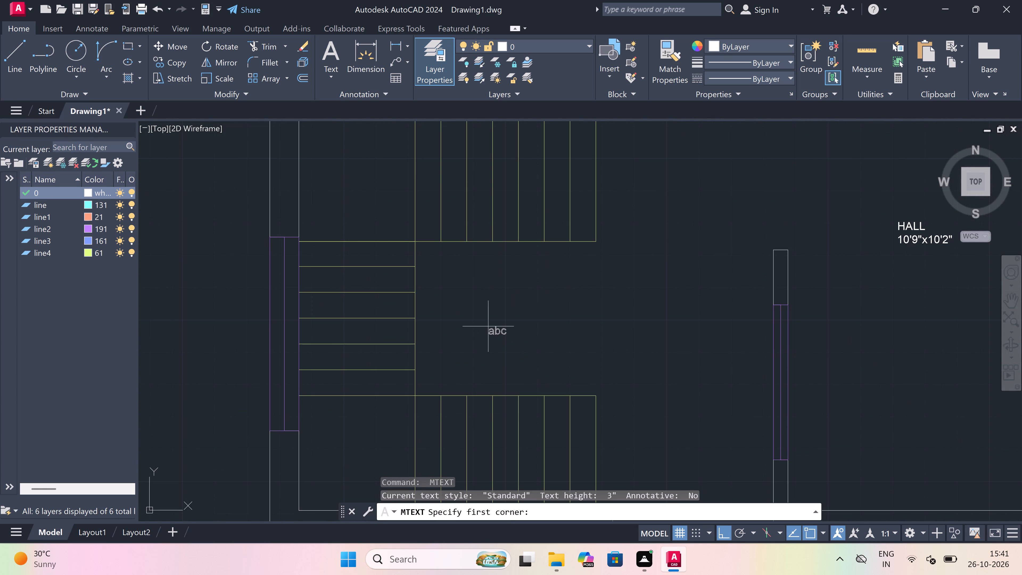
pyautogui.moveTo(487, 323); pyautogui.dragTo(505, 322)
pyautogui.click(667, 325)
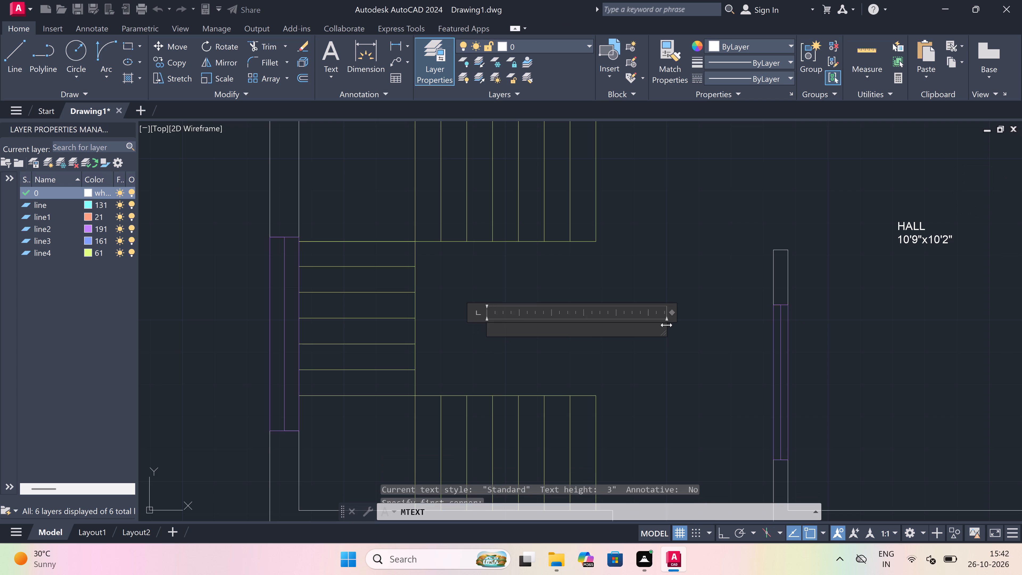
pyautogui.write('STAIRS')
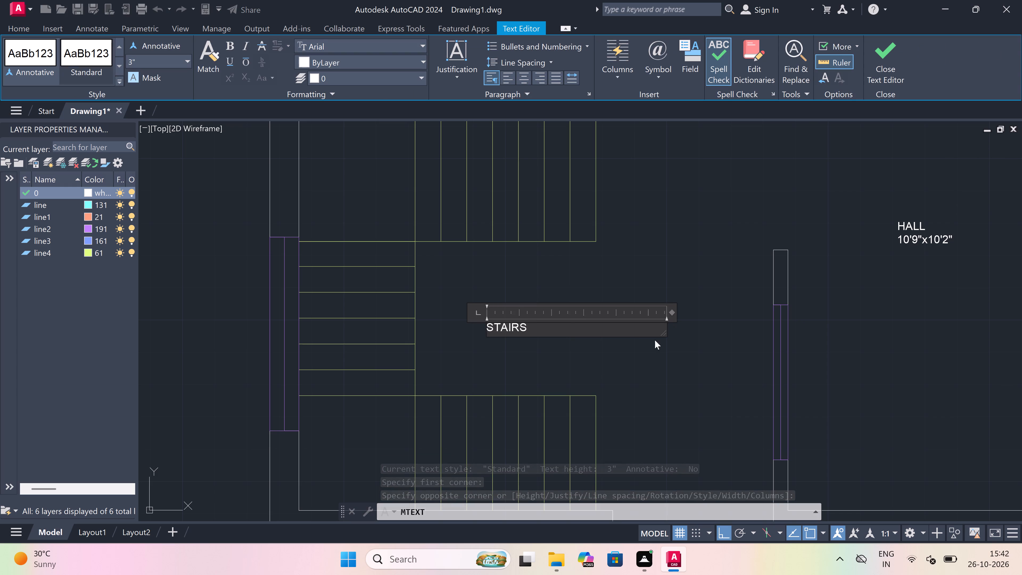
pyautogui.click(545, 362)
pyautogui.click(533, 312)
pyautogui.scroll(-5, 533, 312)
pyautogui.scroll(3, 533, 312)
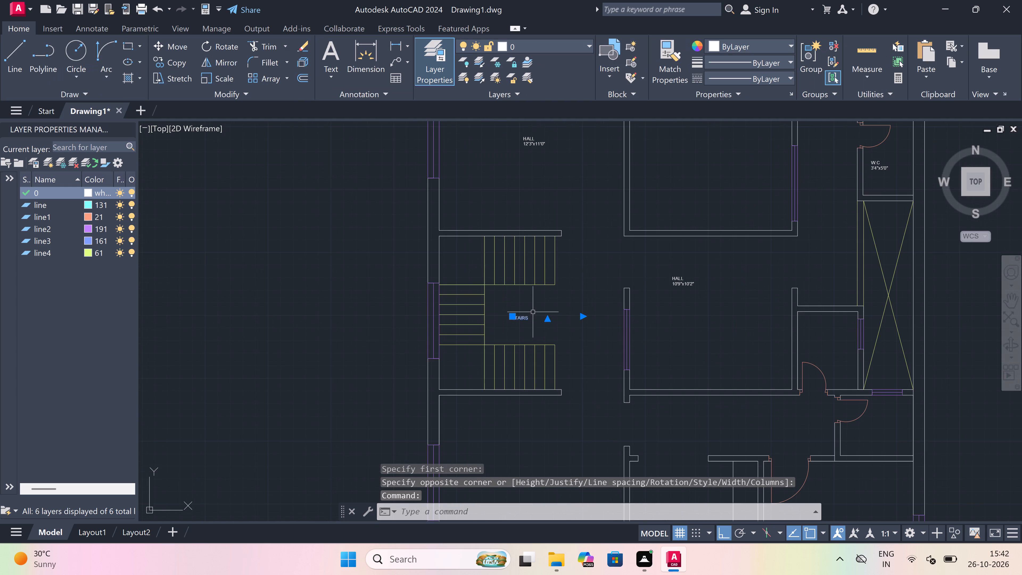
pyautogui.press('Escape')
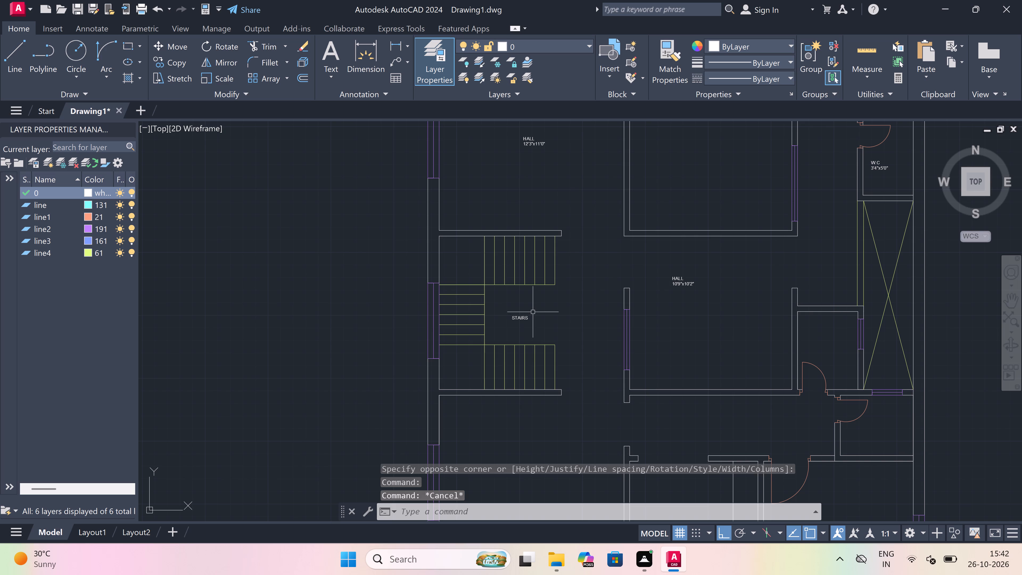
# Edit the STAIRS label to add 12'3"x10'2" on a second line.
pyautogui.scroll(2, 533, 311)
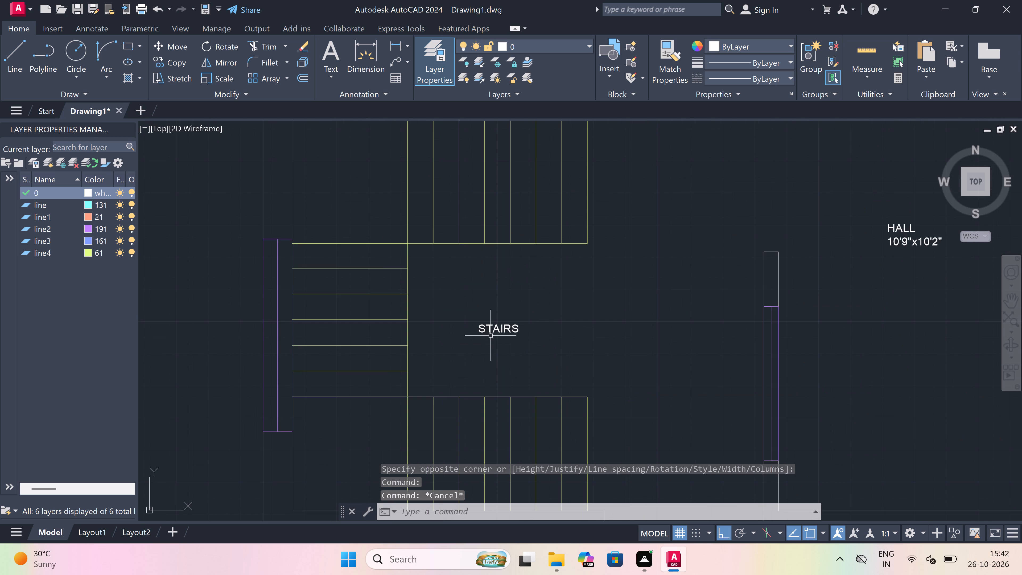
pyautogui.tripleClick(491, 333)
pyautogui.scroll(2, 491, 332)
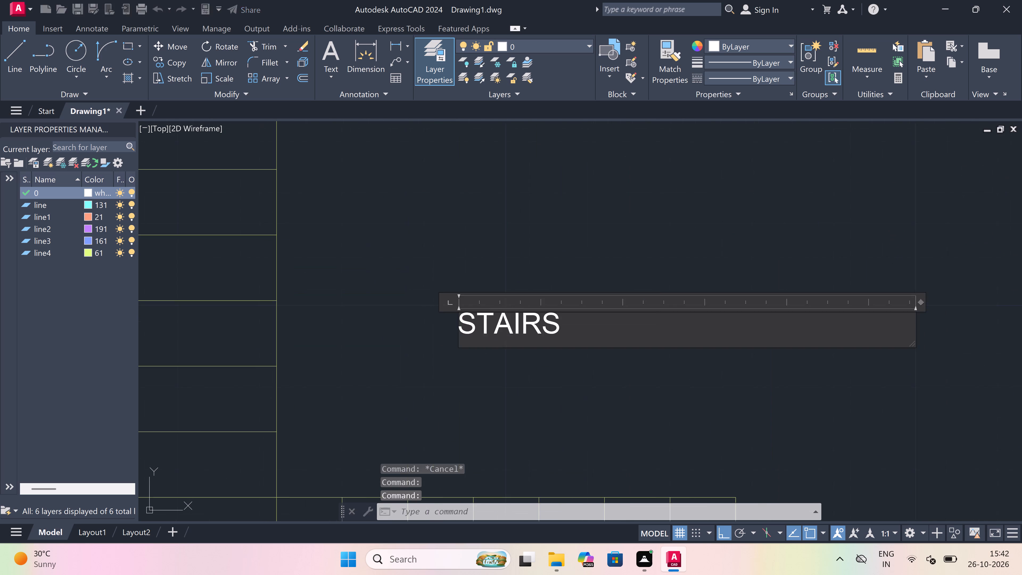
pyautogui.click(621, 339)
pyautogui.press('BackSpace')
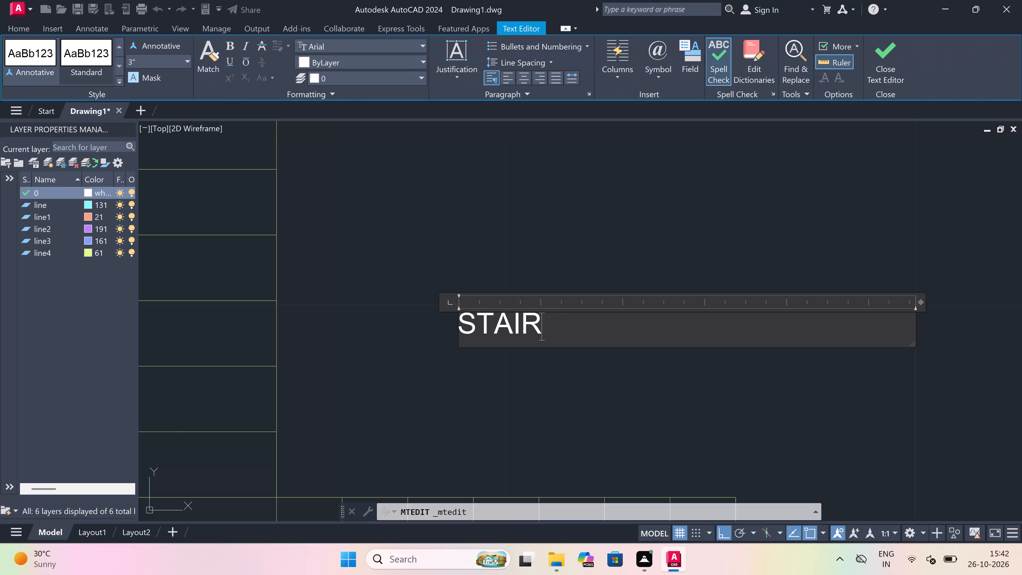
pyautogui.press('s')
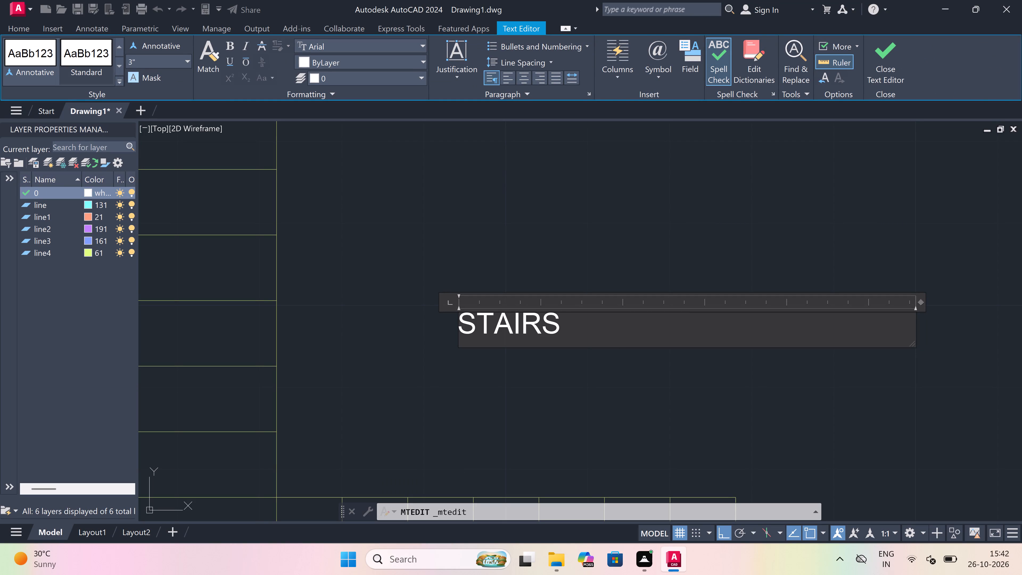
pyautogui.press('Return')
pyautogui.scroll(-4, 618, 340)
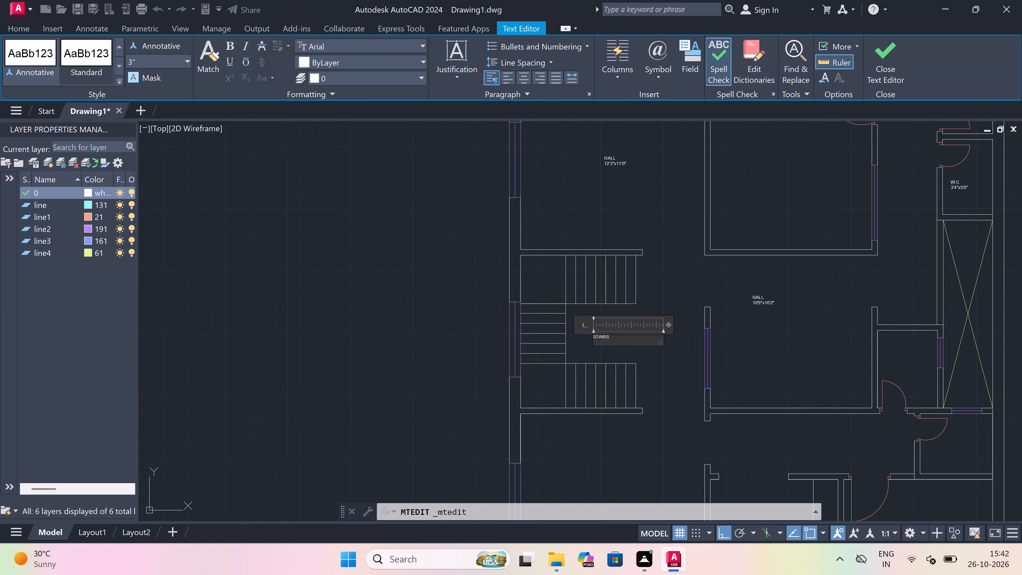
pyautogui.scroll(3, 618, 339)
pyautogui.write("12'")
pyautogui.press('3')
pyautogui.write('"x')
pyautogui.scroll(-3, 618, 339)
pyautogui.scroll(1, 618, 339)
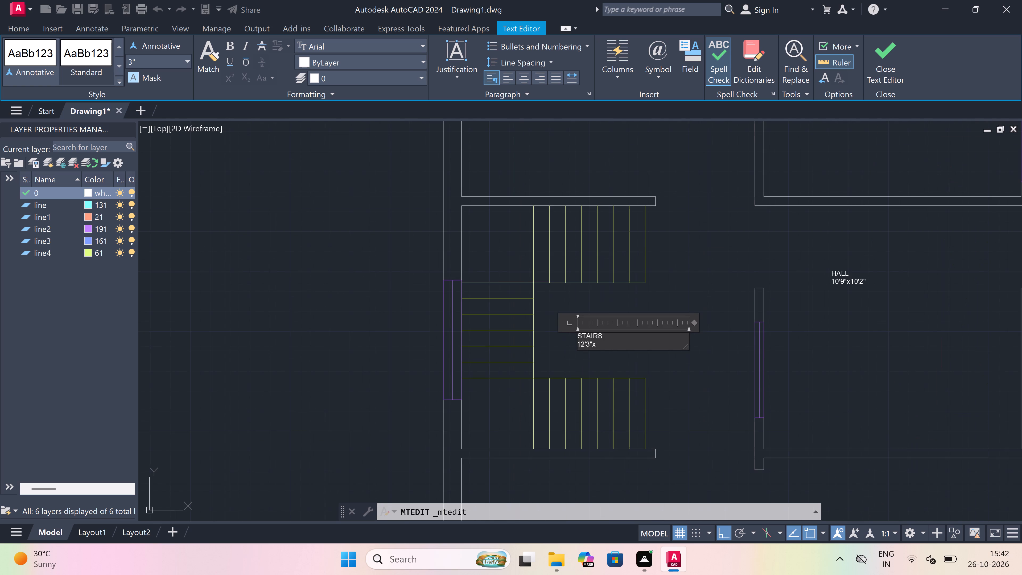
pyautogui.scroll(2, 618, 338)
pyautogui.press('1')
pyautogui.write('0\'2"')
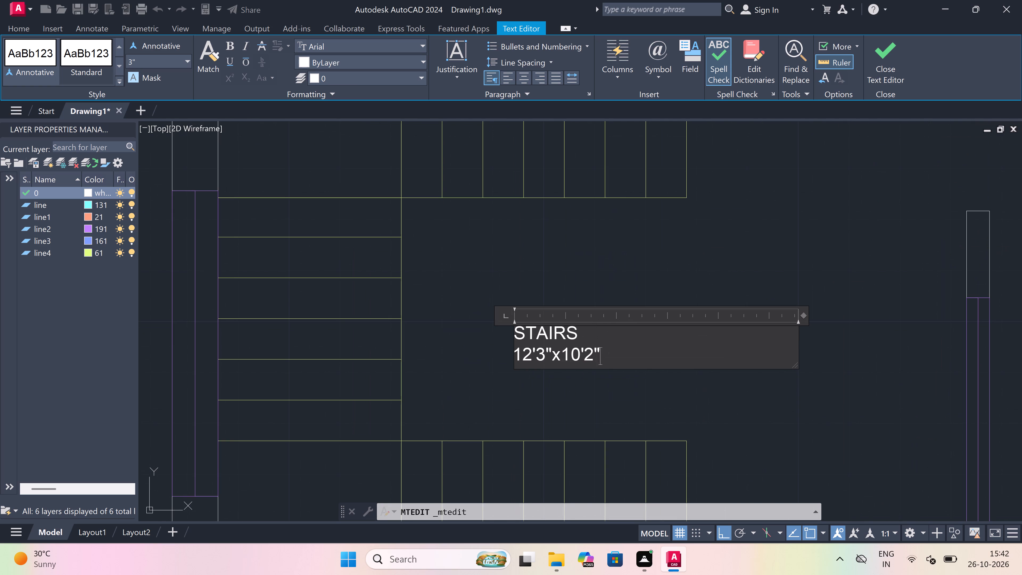
pyautogui.click(542, 270)
# On layer line4, draw a U-shaped travel line through the south, west and north stair flights, with the northward leg about 7'-11" long.
pyautogui.scroll(-5, 542, 270)
pyautogui.scroll(1, 542, 270)
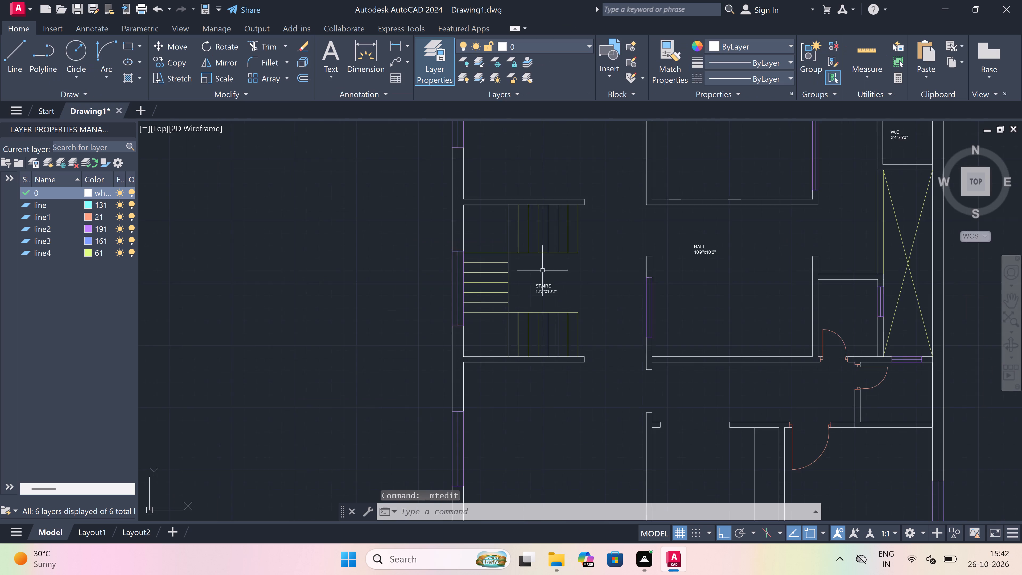
pyautogui.scroll(1, 542, 270)
pyautogui.press('l')
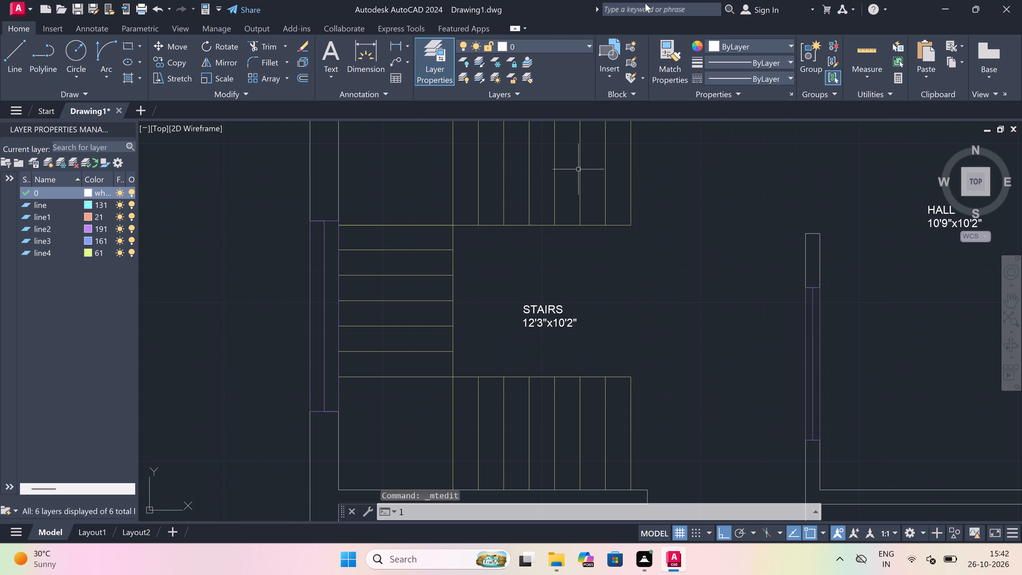
pyautogui.press('space')
pyautogui.click(554, 39)
pyautogui.click(554, 41)
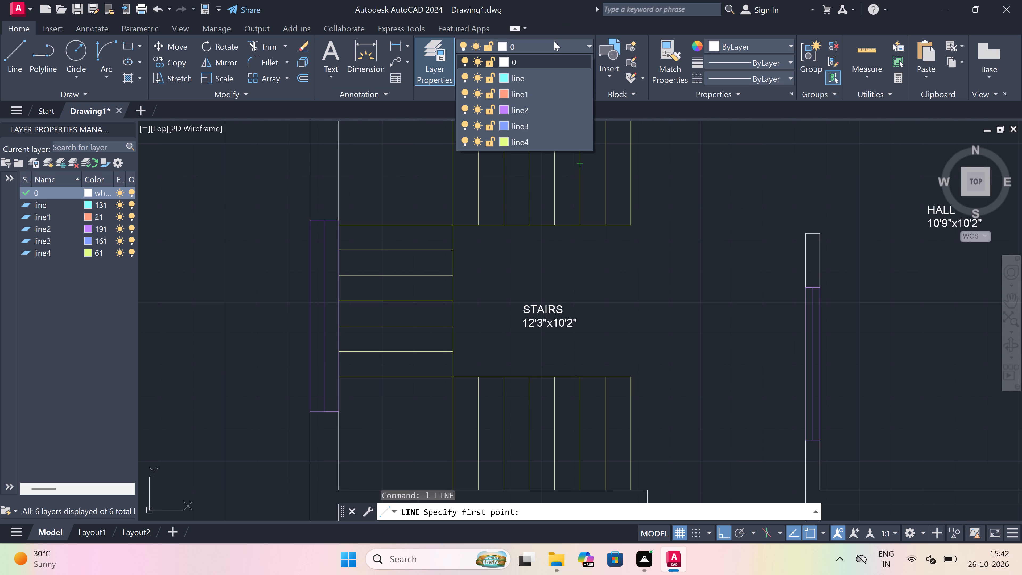
pyautogui.moveTo(565, 142); pyautogui.dragTo(568, 143)
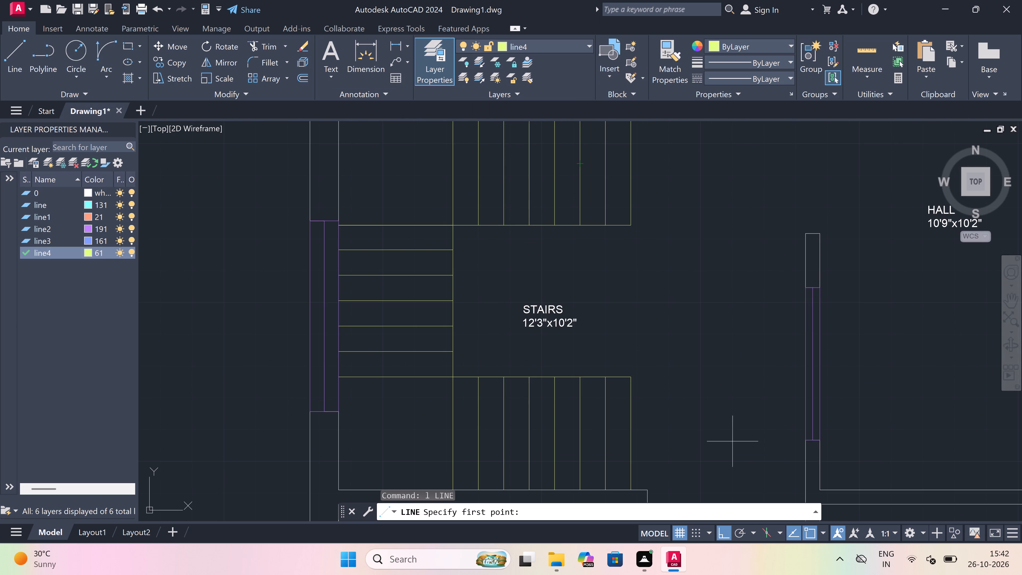
pyautogui.moveTo(668, 441); pyautogui.dragTo(660, 440)
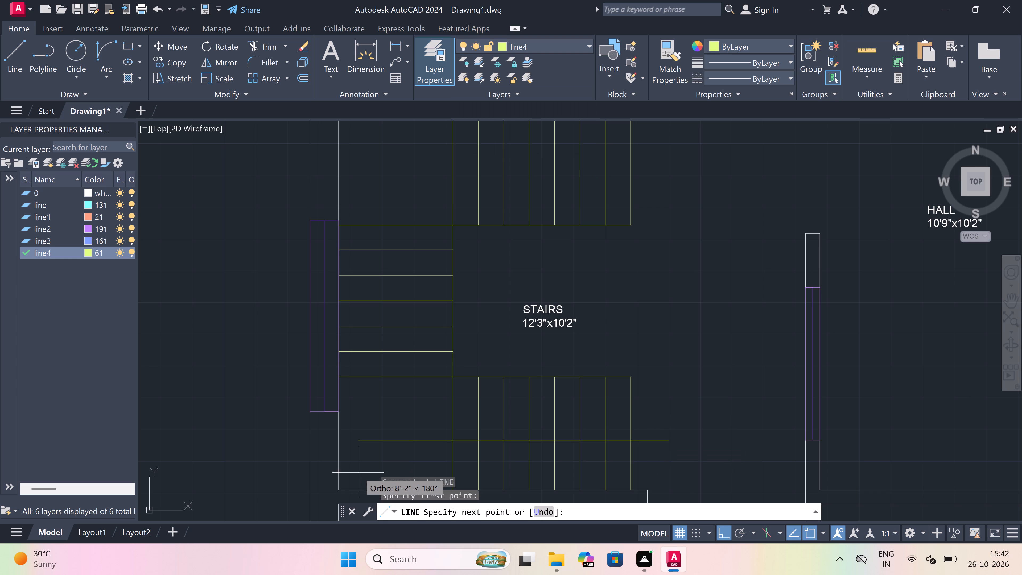
pyautogui.moveTo(382, 457); pyautogui.dragTo(382, 445)
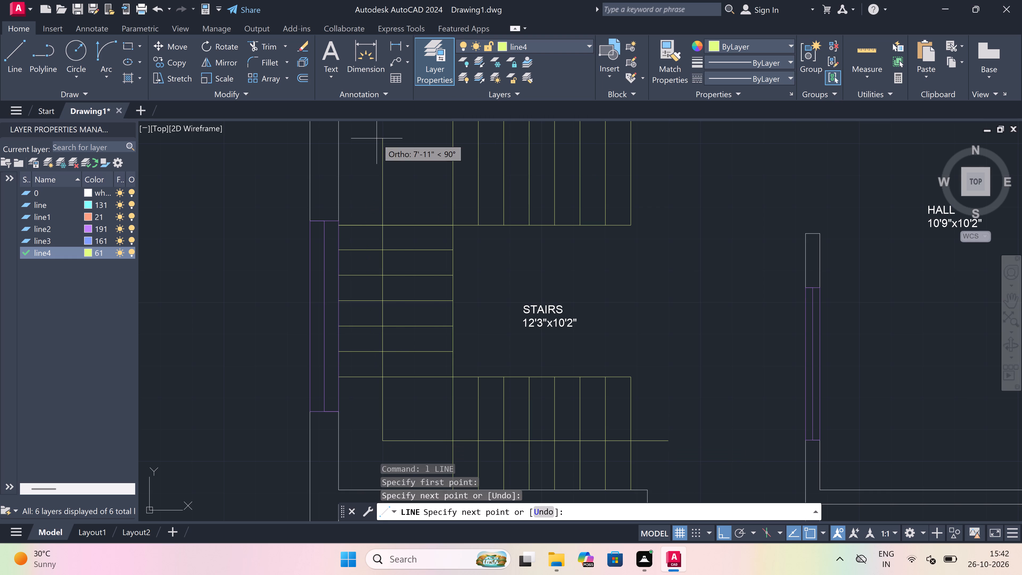
pyautogui.moveTo(377, 138); pyautogui.dragTo(438, 138)
pyautogui.click(528, 136)
# Draw two slanted lines forming an open arrowhead at the travel line's east end in the north flight, starting from the adjacent tread line.
pyautogui.scroll(-5, 528, 136)
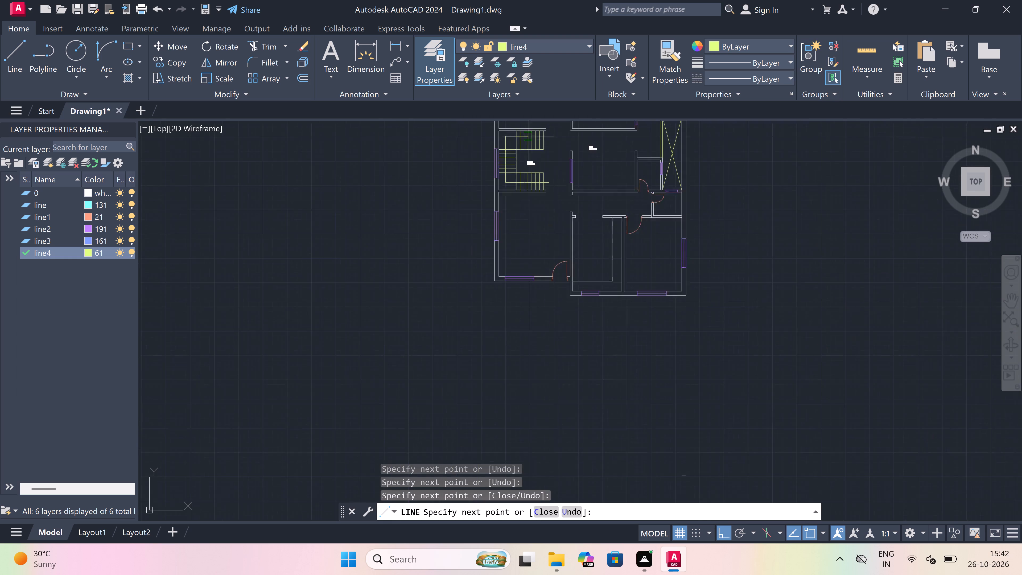
pyautogui.scroll(6, 528, 133)
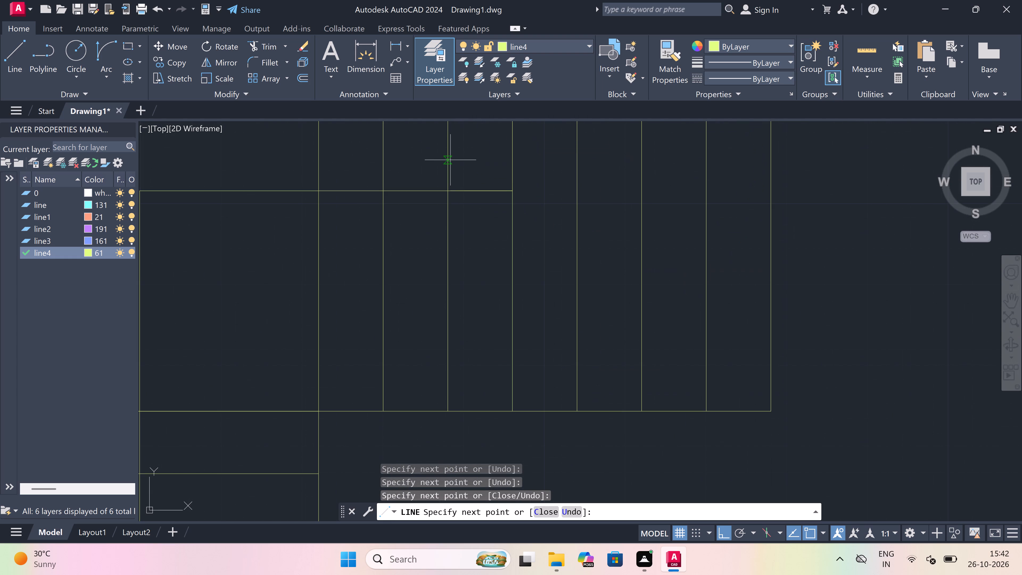
pyautogui.click(450, 160)
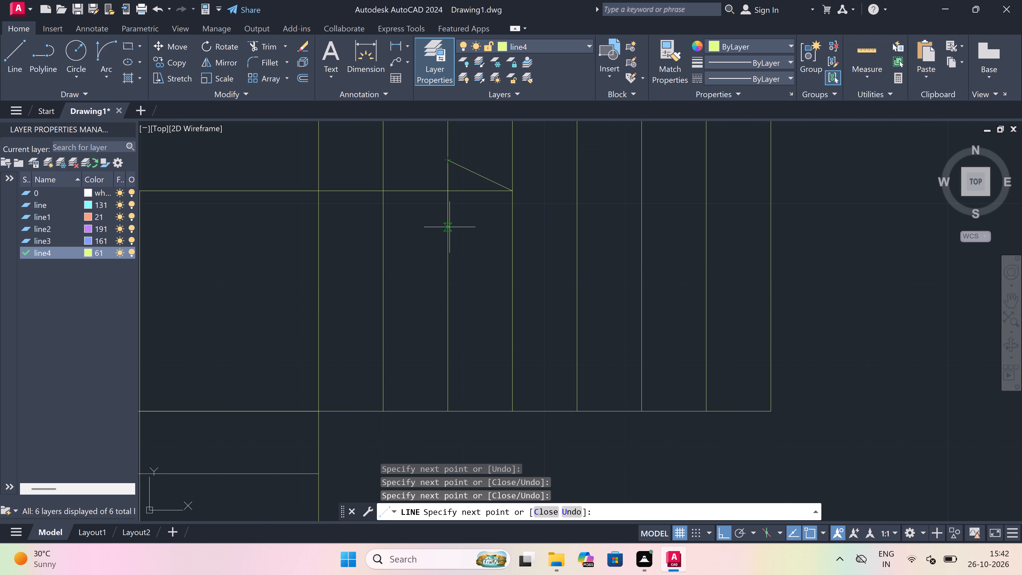
pyautogui.moveTo(449, 225); pyautogui.dragTo(451, 221)
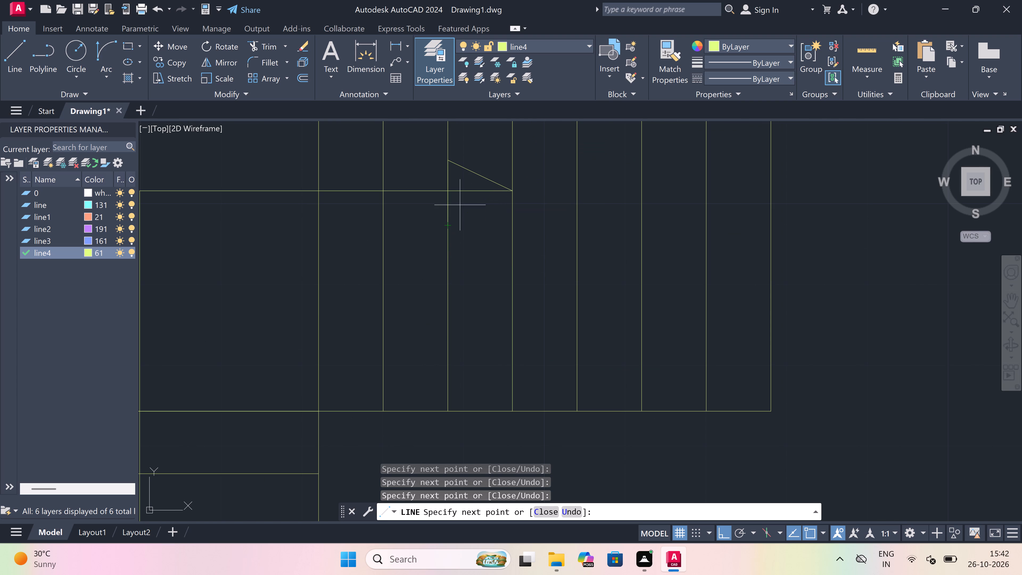
pyautogui.click(448, 217)
pyautogui.click(513, 194)
pyautogui.press('Escape')
# Trim the piece of the travel line that lies inside the arrowhead.
pyautogui.write('tr')
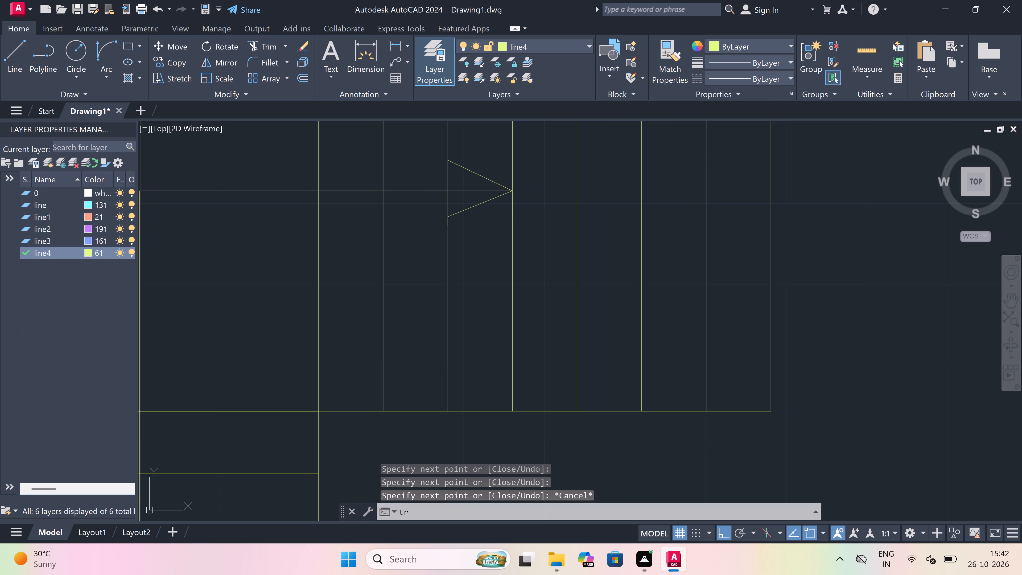
pyautogui.press('space')
pyautogui.click(480, 189)
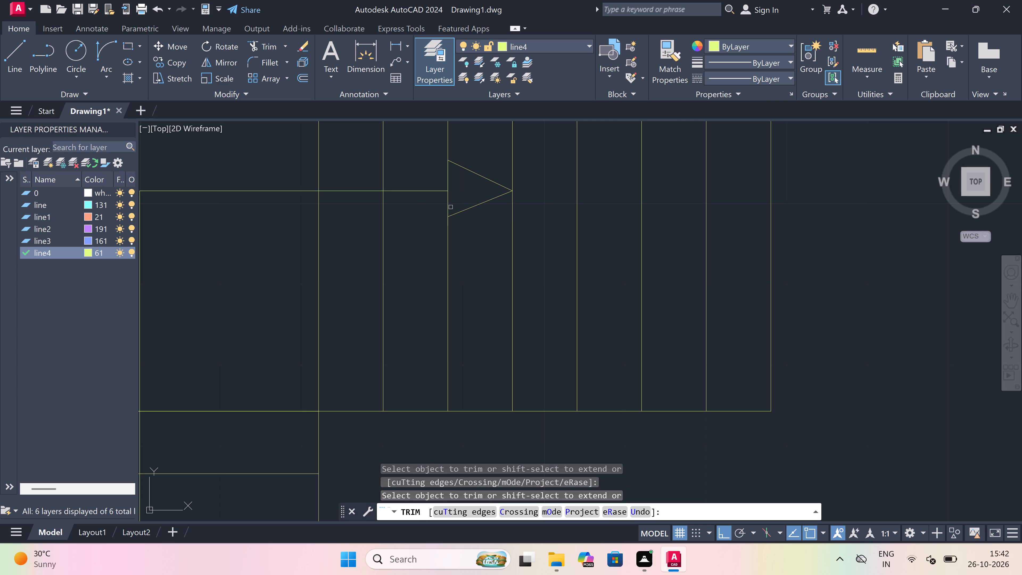
pyautogui.press('Escape')
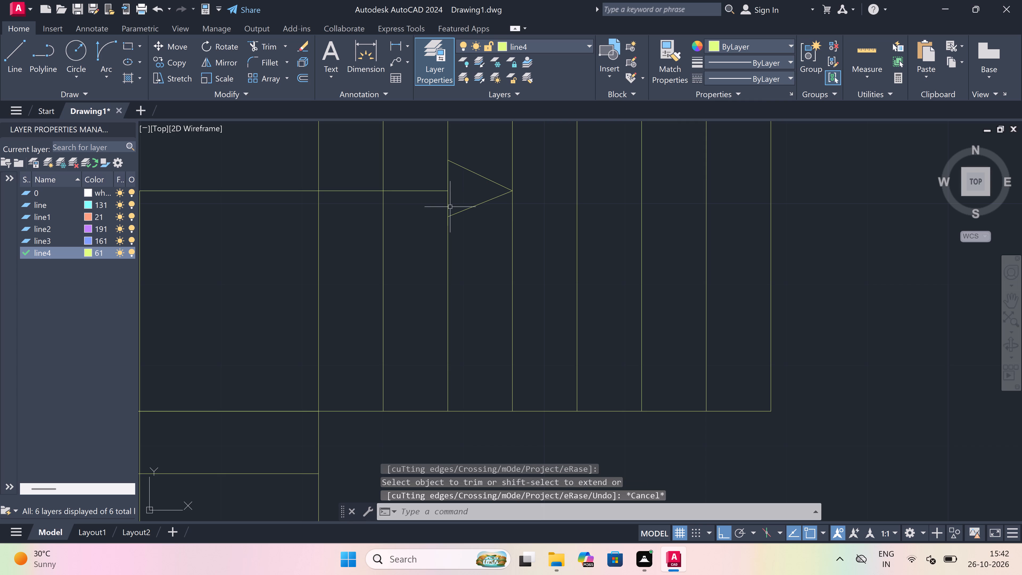
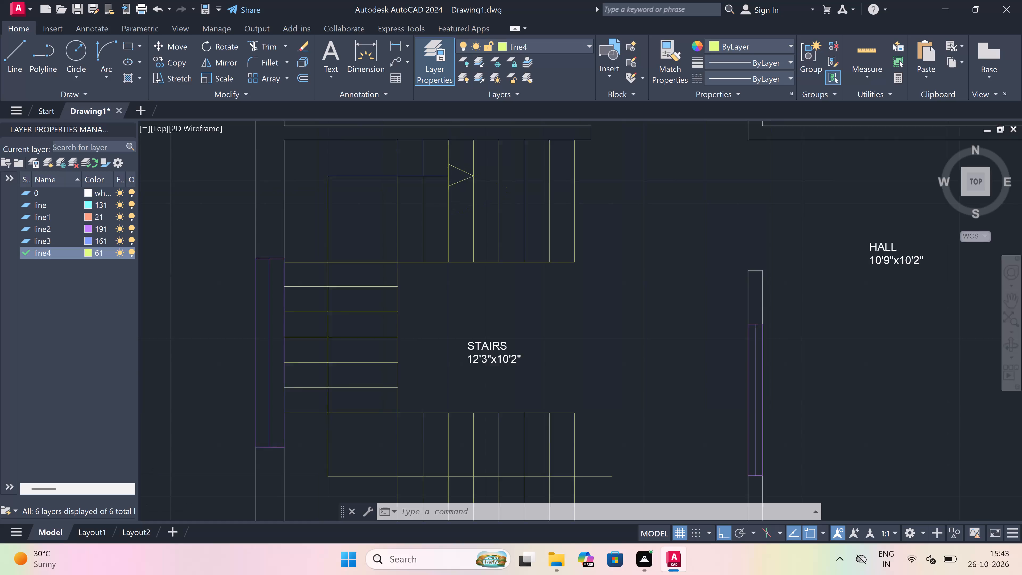
# Add a multiline text label reading HALL with 12'3"x14'6" below it in the room south of the stairs, on layer 0.
pyautogui.scroll(-4, 458, 249)
pyautogui.scroll(3, 455, 230)
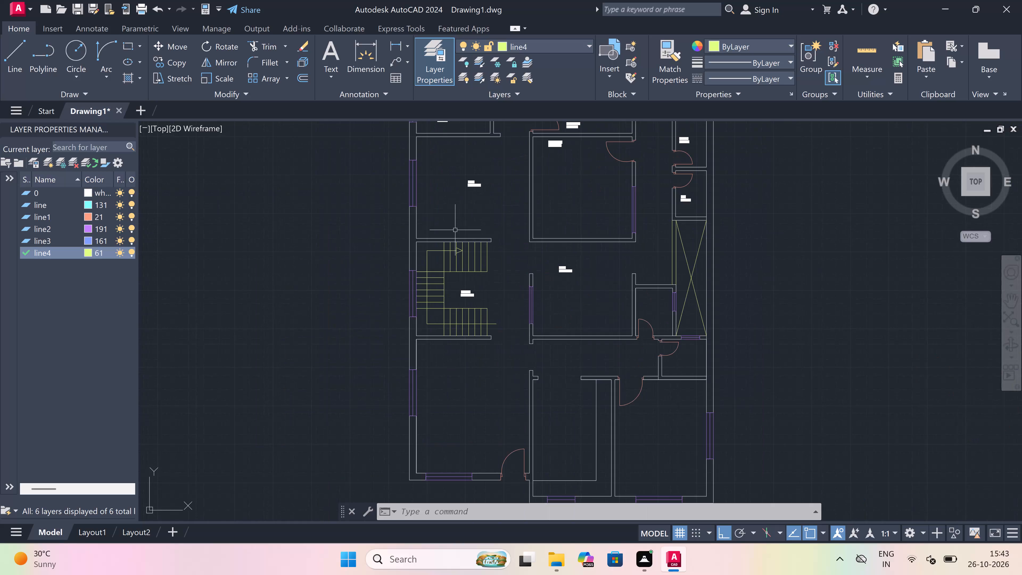
pyautogui.scroll(-3, 455, 230)
pyautogui.scroll(5, 459, 265)
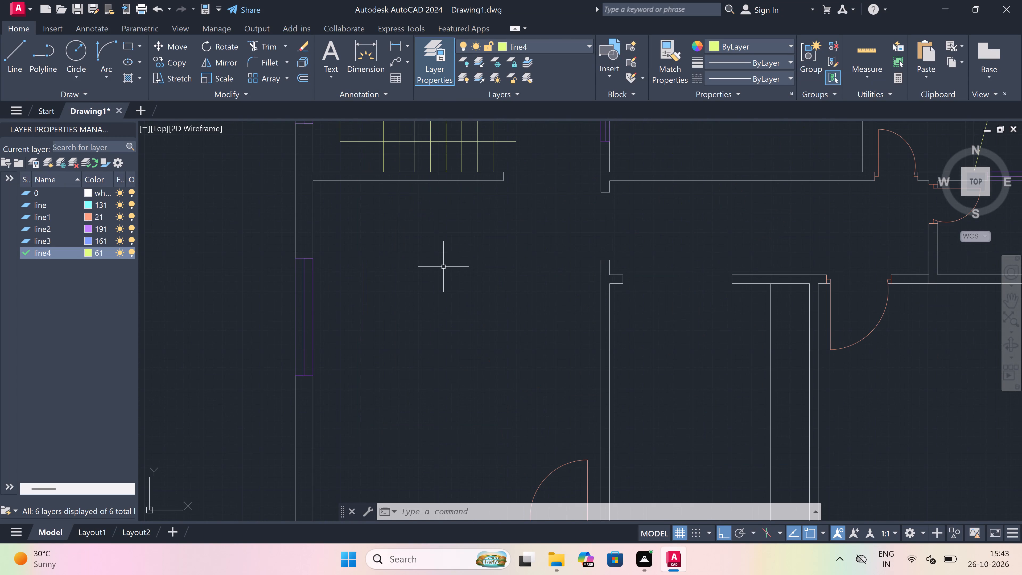
pyautogui.press('m')
pyautogui.press('t')
pyautogui.press('space')
pyautogui.scroll(-2, 396, 301)
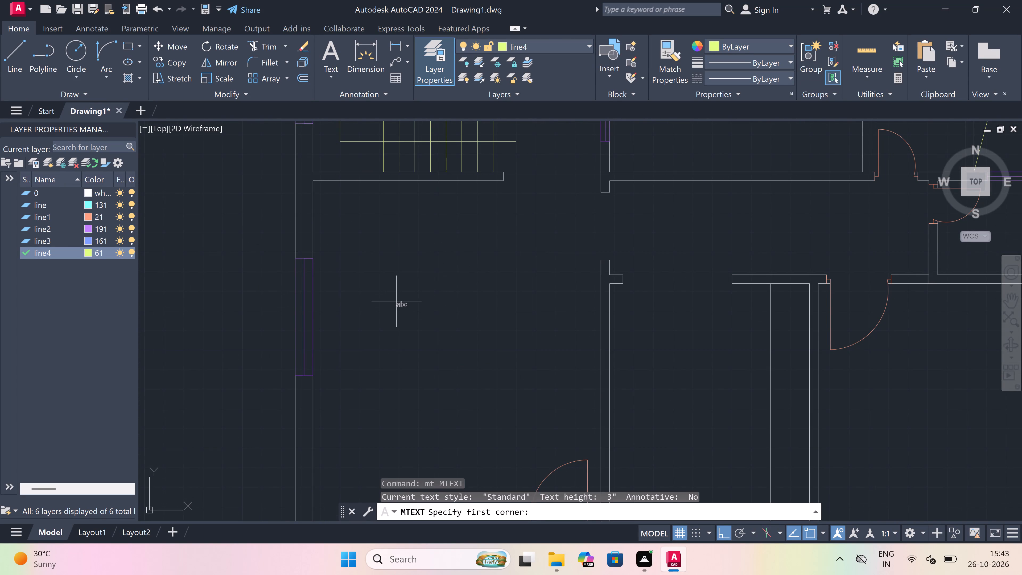
pyautogui.scroll(-1, 396, 301)
pyautogui.scroll(2, 396, 301)
pyautogui.moveTo(366, 292); pyautogui.dragTo(381, 291)
pyautogui.click(667, 286)
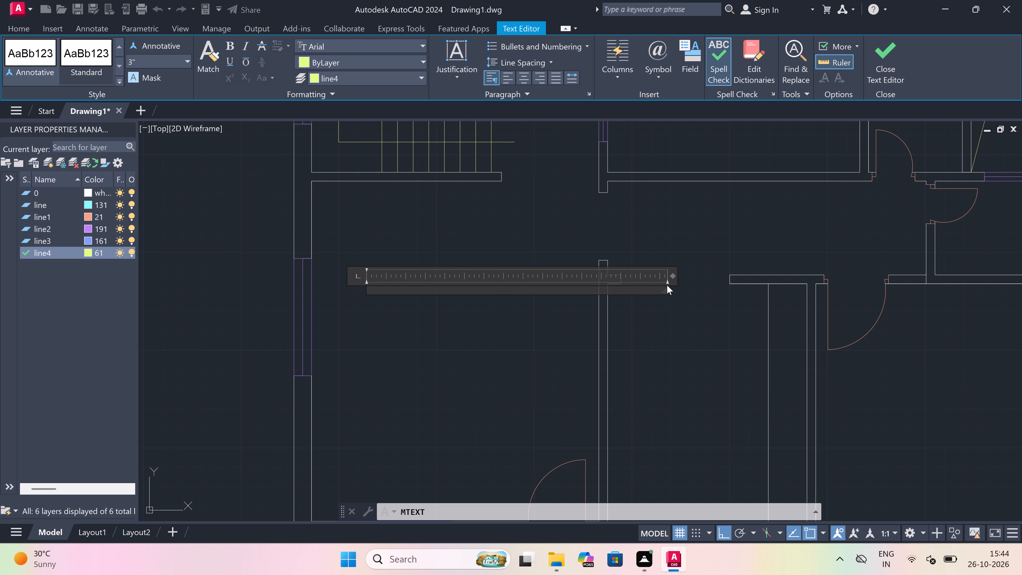
pyautogui.scroll(-3, 674, 274)
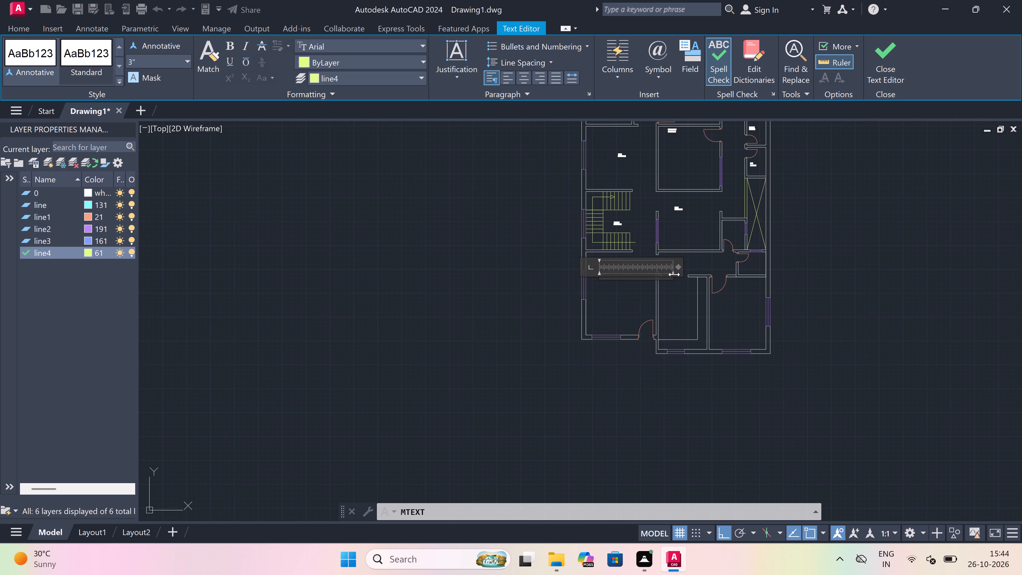
pyautogui.scroll(3, 674, 274)
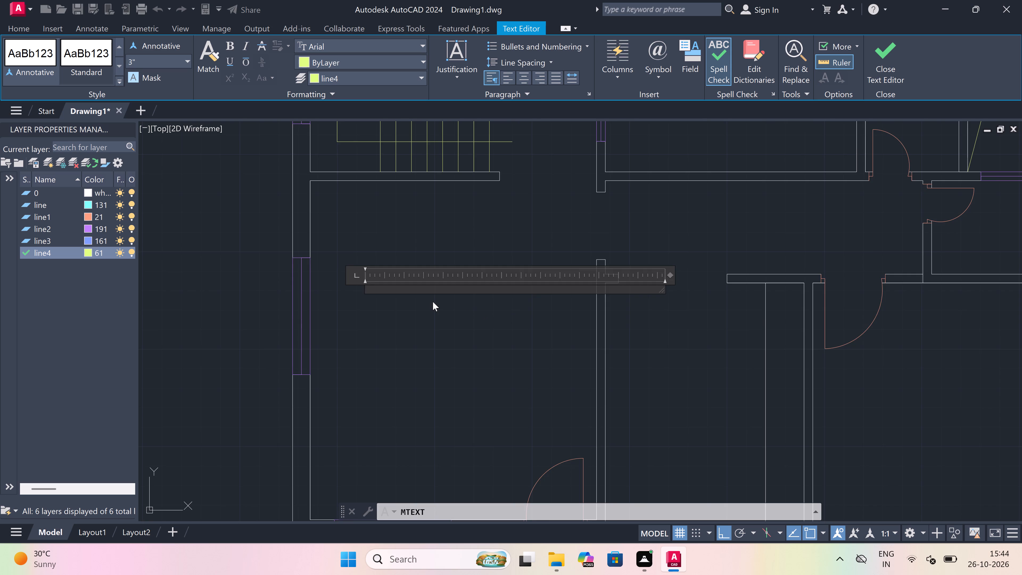
pyautogui.scroll(-1, 433, 302)
pyautogui.scroll(1, 431, 302)
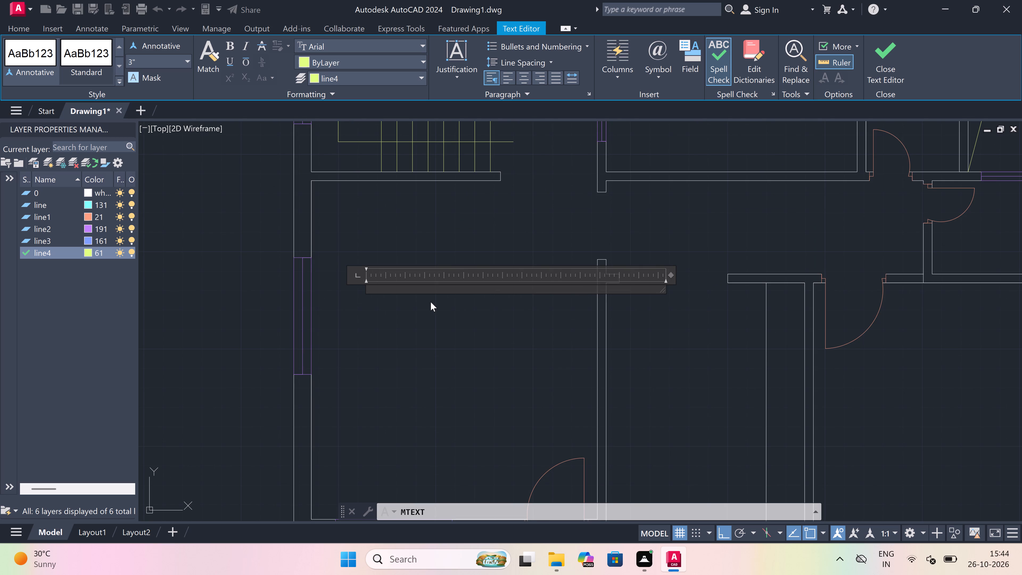
pyautogui.write('HALL')
pyautogui.press('Return')
pyautogui.write("12'3")
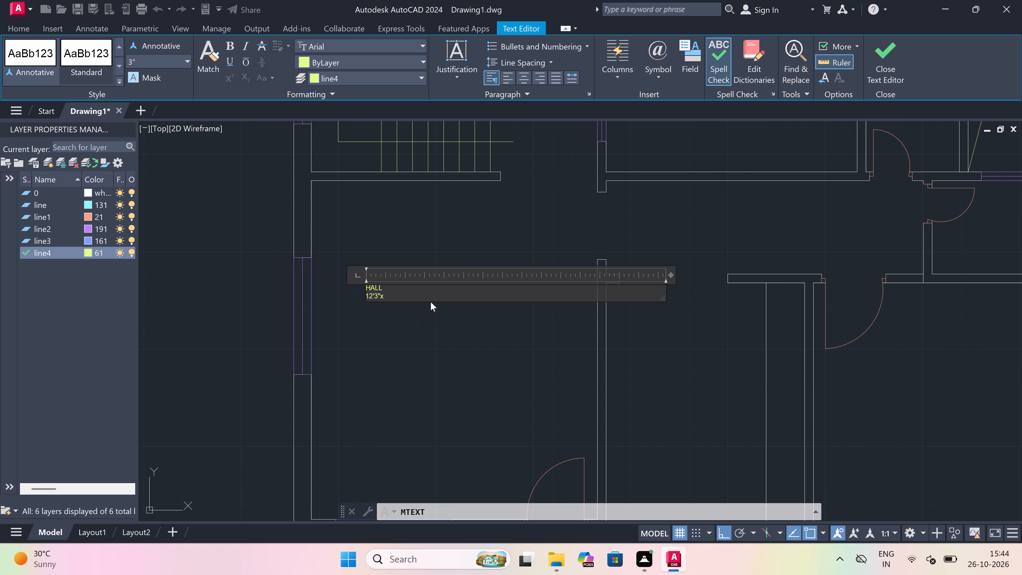
pyautogui.write('14\'6"')
pyautogui.click(362, 78)
pyautogui.click(362, 109)
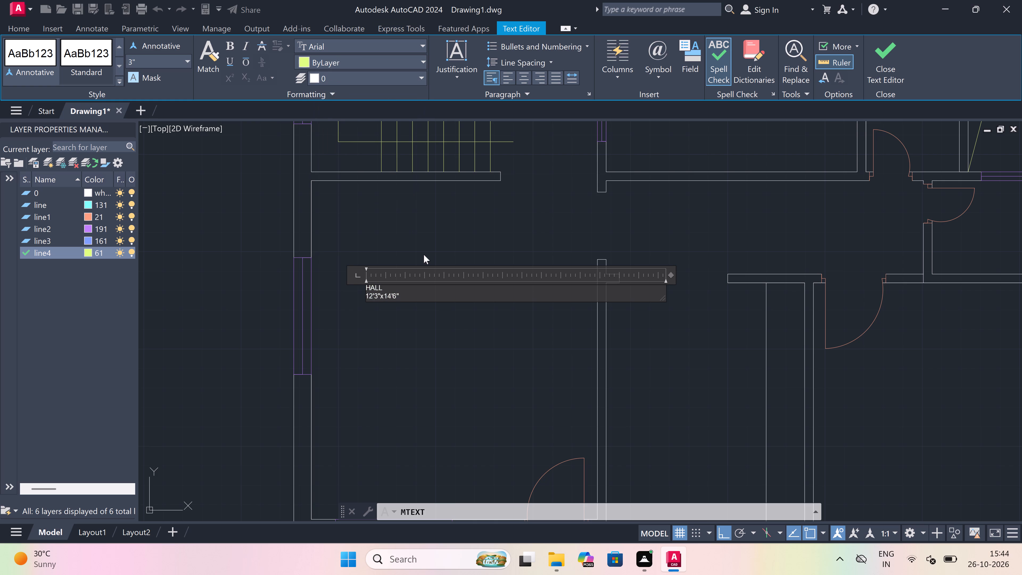
pyautogui.moveTo(392, 328); pyautogui.dragTo(393, 318)
# Add a multiline text label reading KITCHEN with 8'6"x12'8" below it in the south-middle room, on layer 0.
pyautogui.scroll(-4, 397, 281)
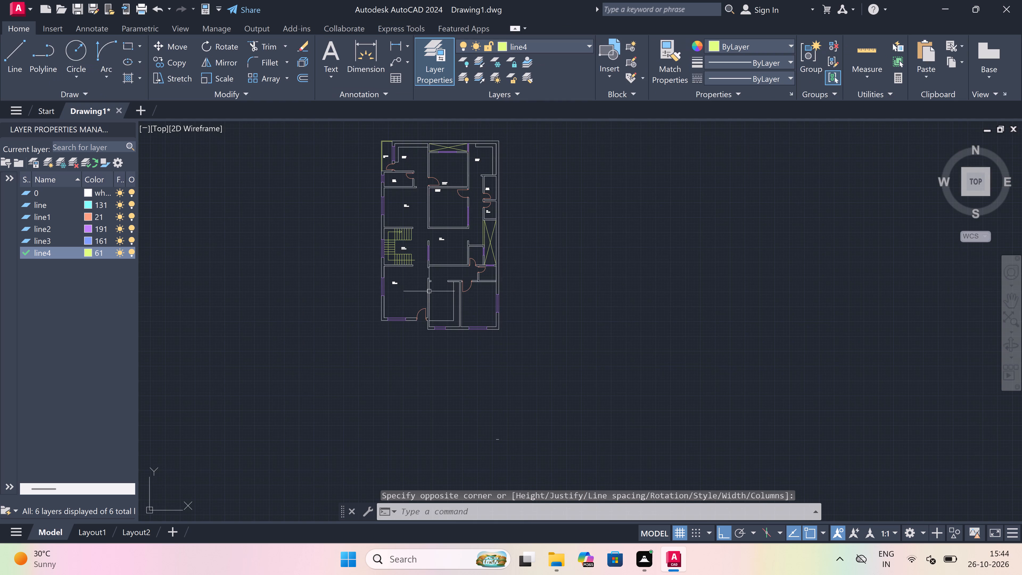
pyautogui.scroll(2, 445, 293)
pyautogui.press('space')
pyautogui.scroll(1, 427, 299)
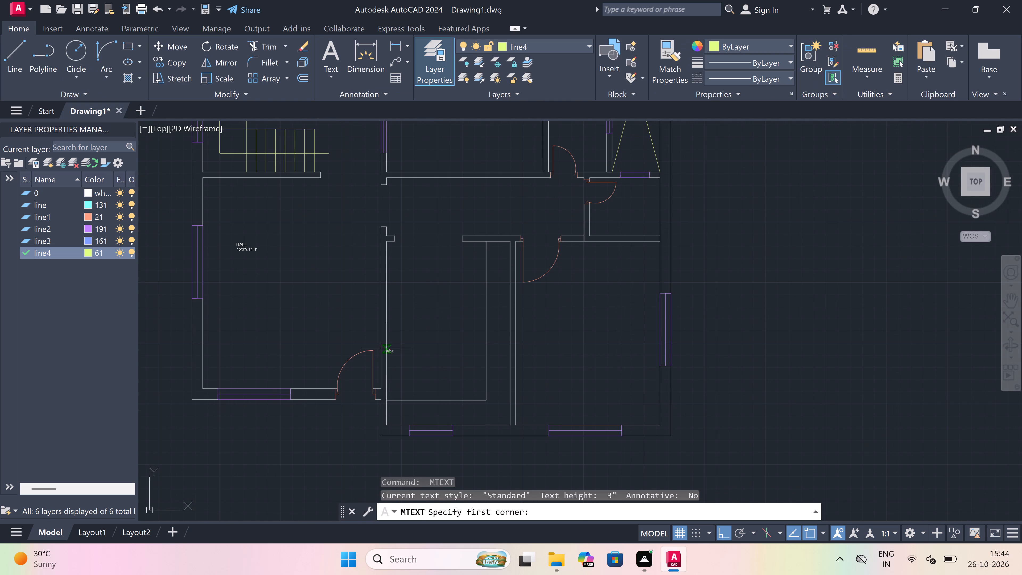
pyautogui.scroll(1, 414, 339)
pyautogui.moveTo(403, 337); pyautogui.dragTo(416, 337)
pyautogui.click(623, 344)
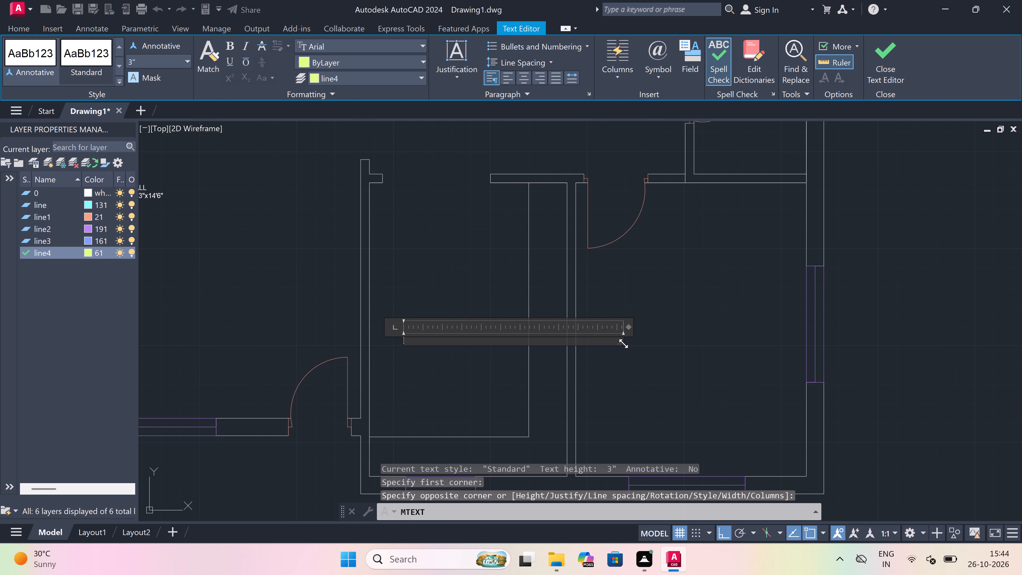
pyautogui.write('KITCHE')
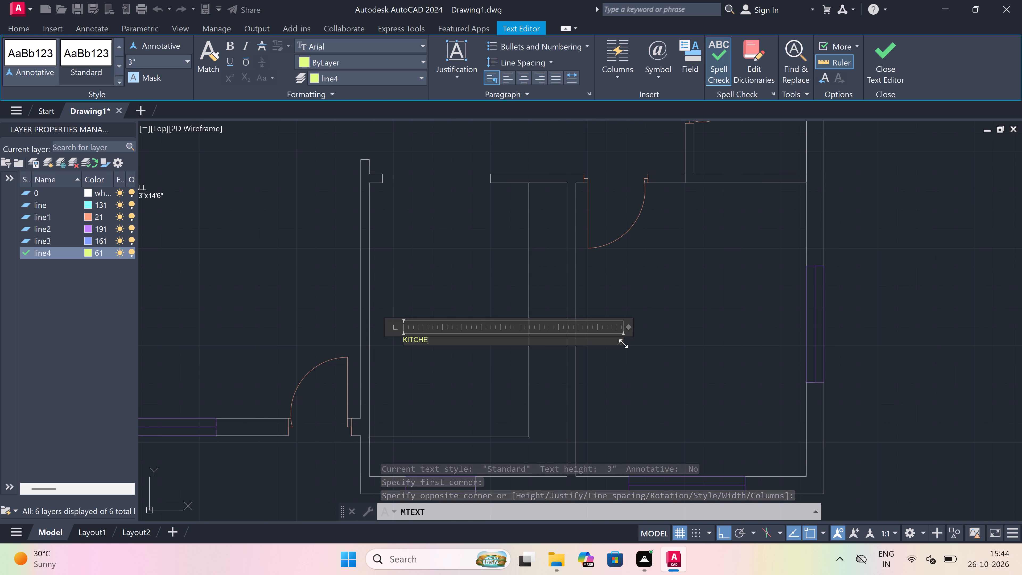
pyautogui.press('n')
pyautogui.press('Return')
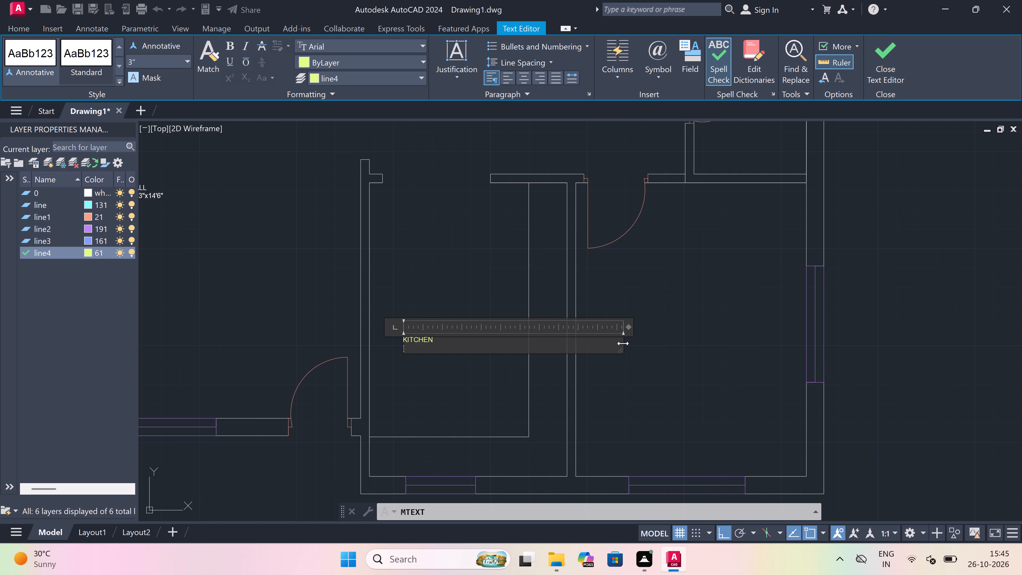
pyautogui.write("8'6")
pyautogui.write('"x')
pyautogui.write("12'8")
pyautogui.hotkey('shift', '"')
pyautogui.click(362, 81)
pyautogui.click(365, 107)
pyautogui.click(452, 307)
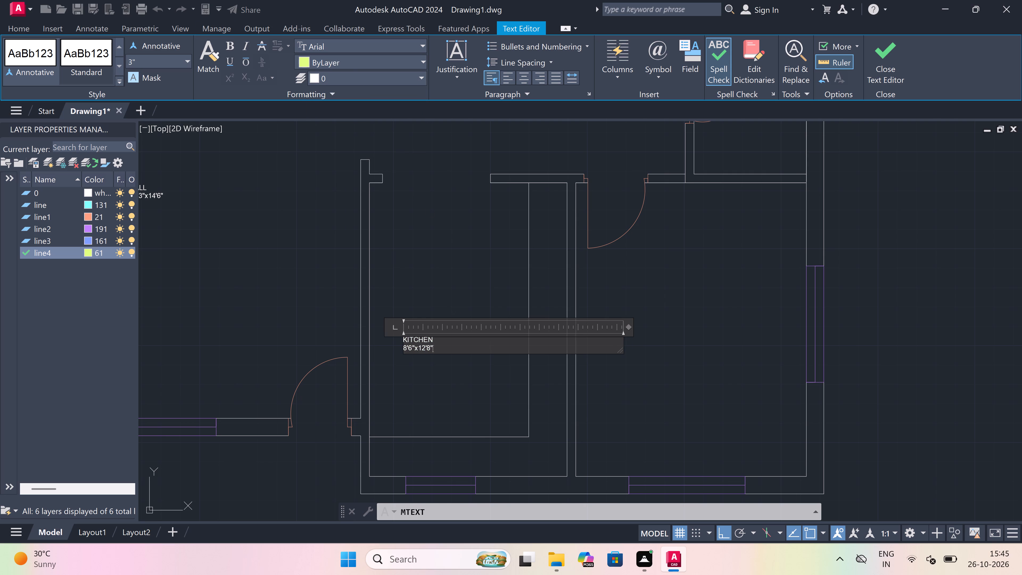
# Add a multiline text label reading BEDROOM with 10'0"x12'8" below it in the southeast room, just east of its door, on layer 0.
pyautogui.scroll(-4, 451, 305)
pyautogui.press('space')
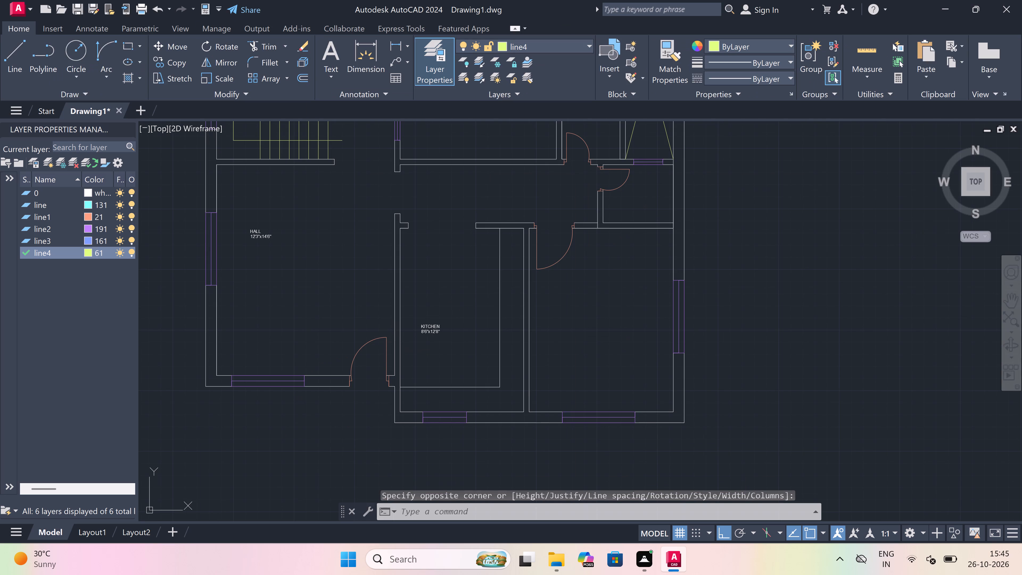
pyautogui.scroll(2, 685, 204)
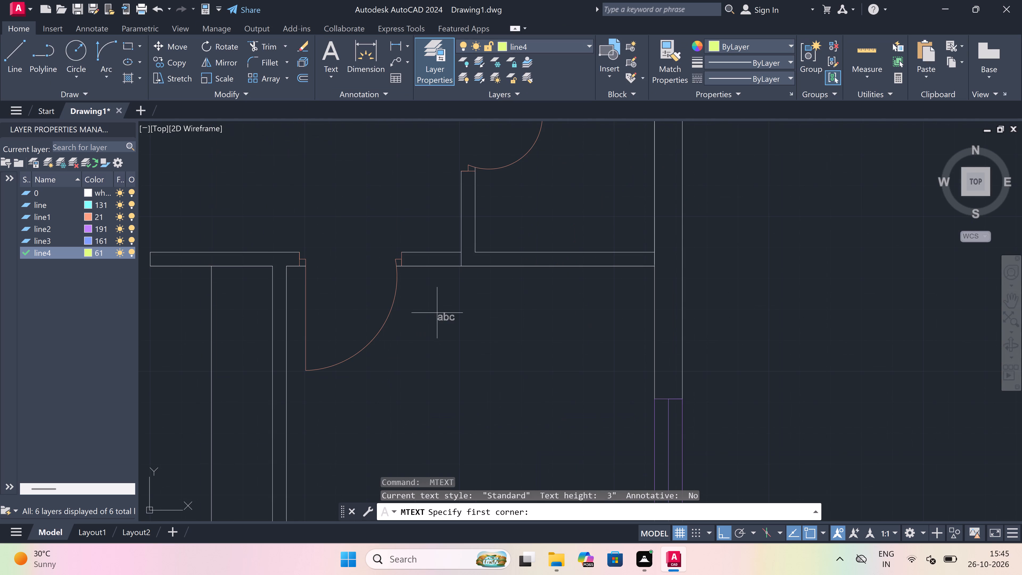
pyautogui.moveTo(448, 305); pyautogui.dragTo(472, 304)
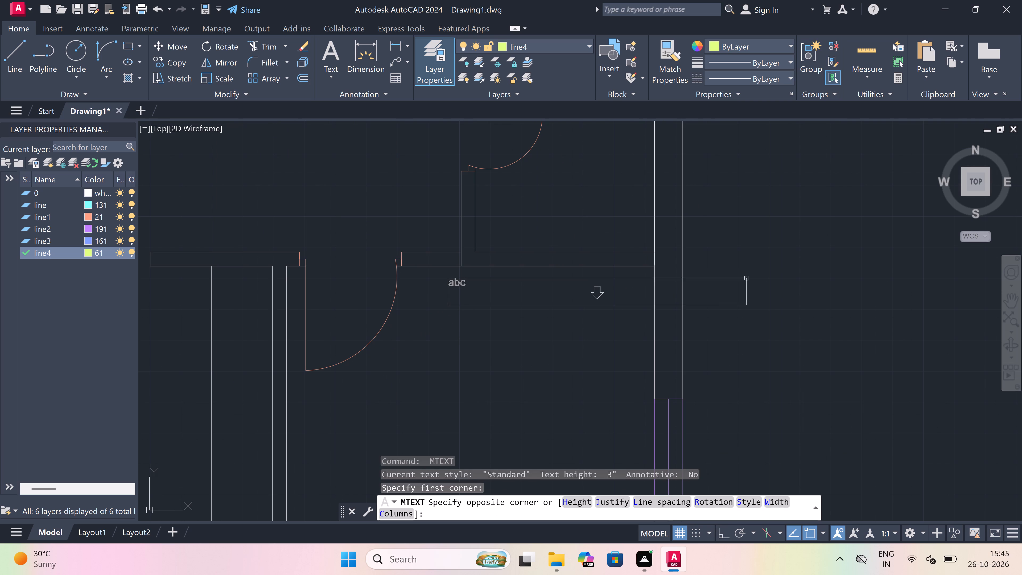
pyautogui.click(800, 295)
pyautogui.scroll(1, 552, 289)
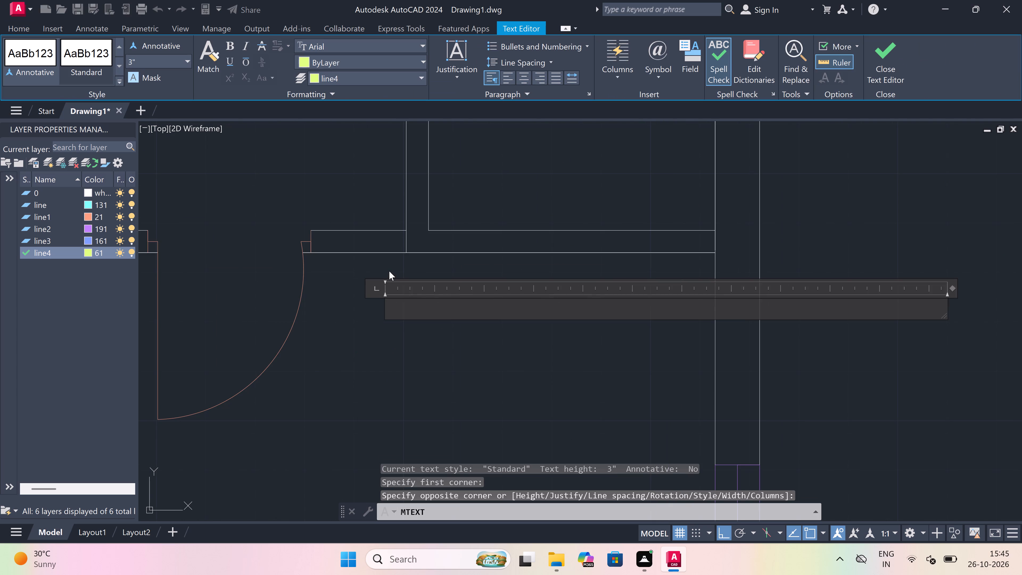
pyautogui.scroll(1, 389, 271)
pyautogui.write('BEDROOM')
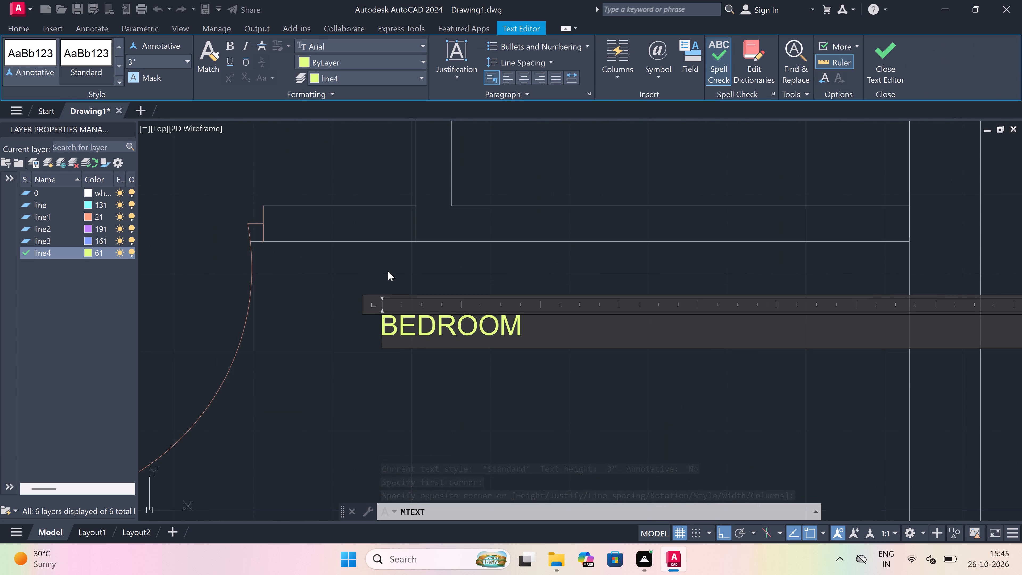
pyautogui.press('Return')
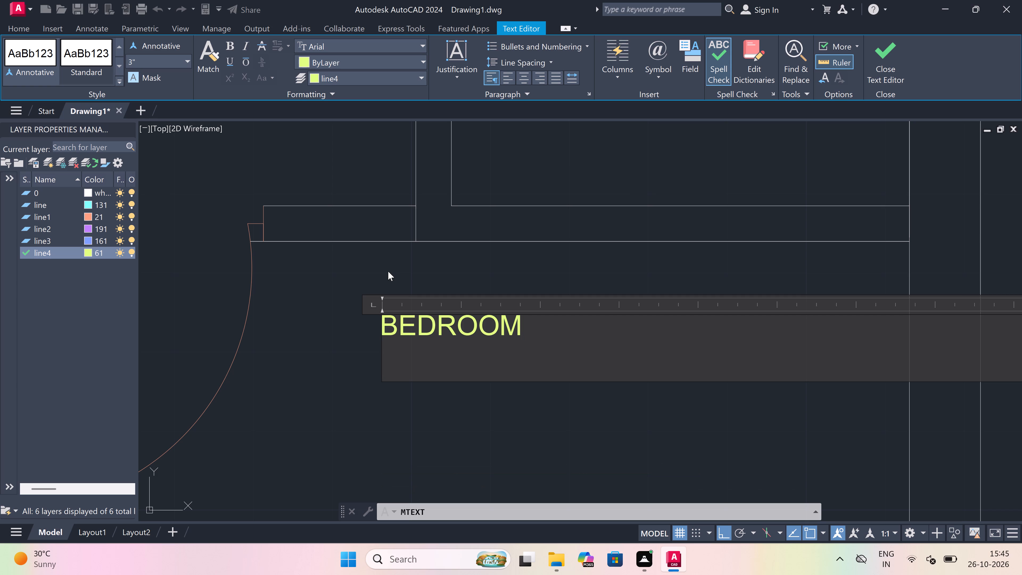
pyautogui.write("10'0")
pyautogui.write('"x')
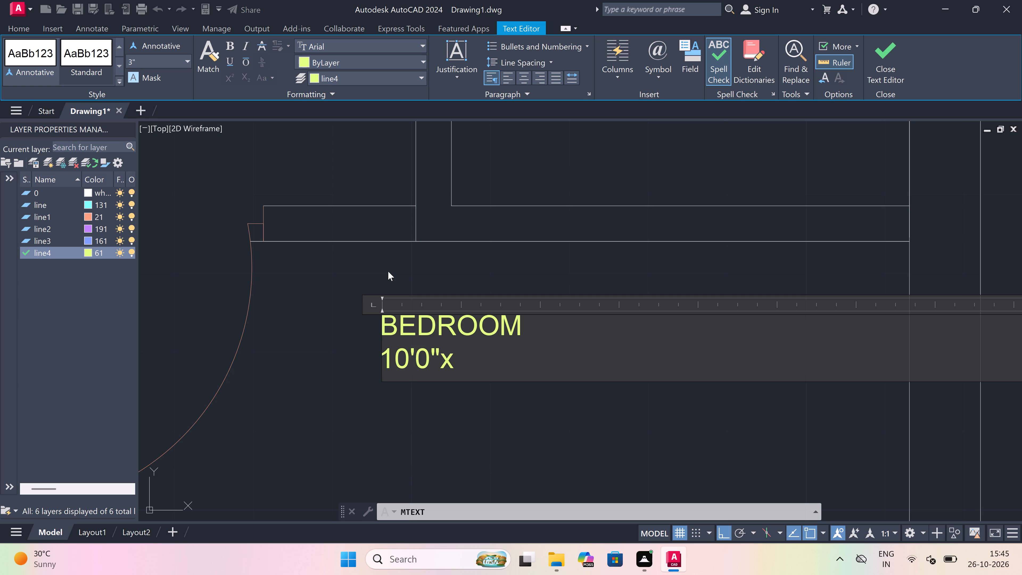
pyautogui.write('12\'8"')
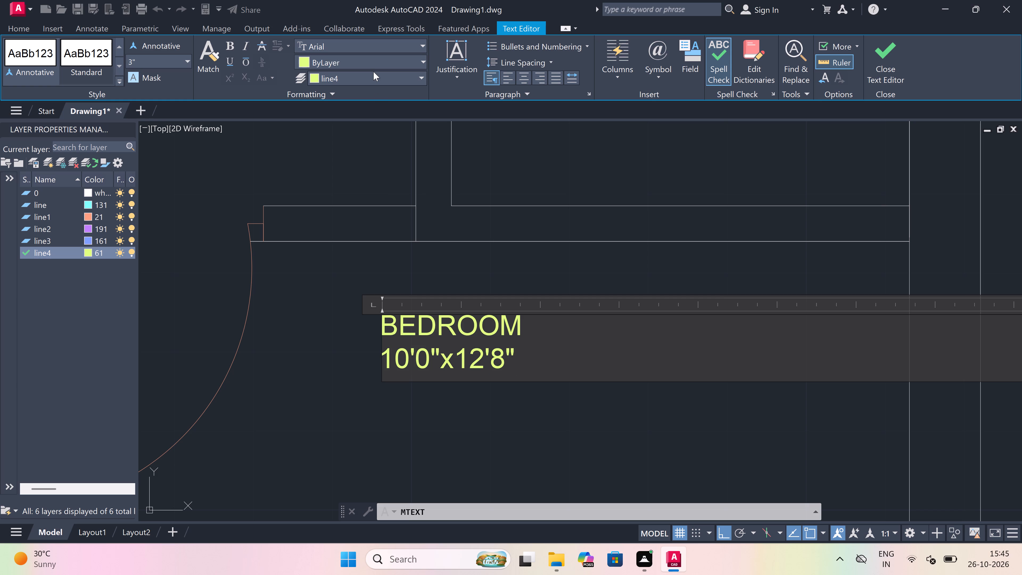
pyautogui.click(375, 75)
pyautogui.click(375, 111)
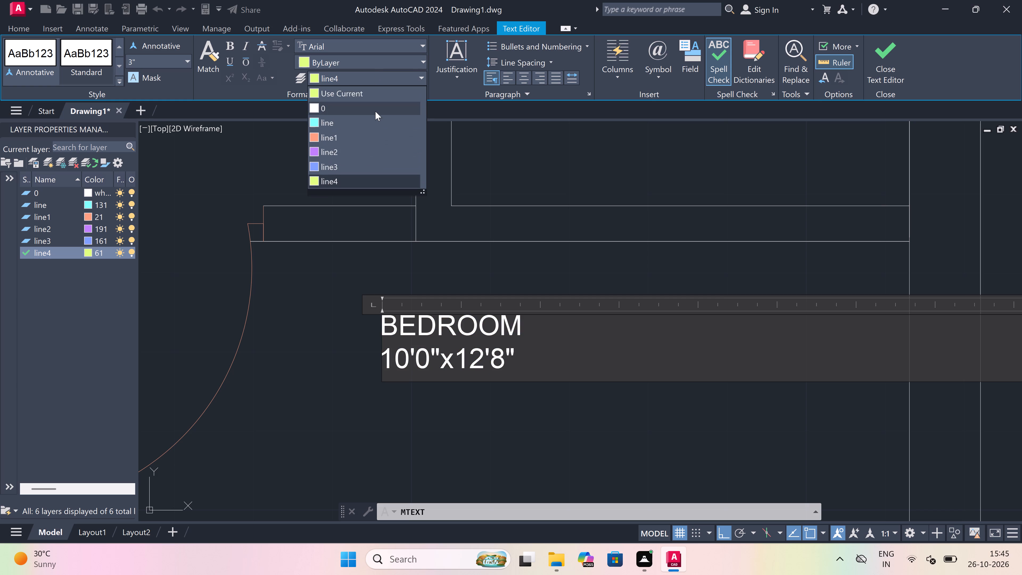
pyautogui.click(330, 281)
# Trim the wall line stub crossing the wall junction north of the southeast bedroom's label.
pyautogui.scroll(-1, 459, 300)
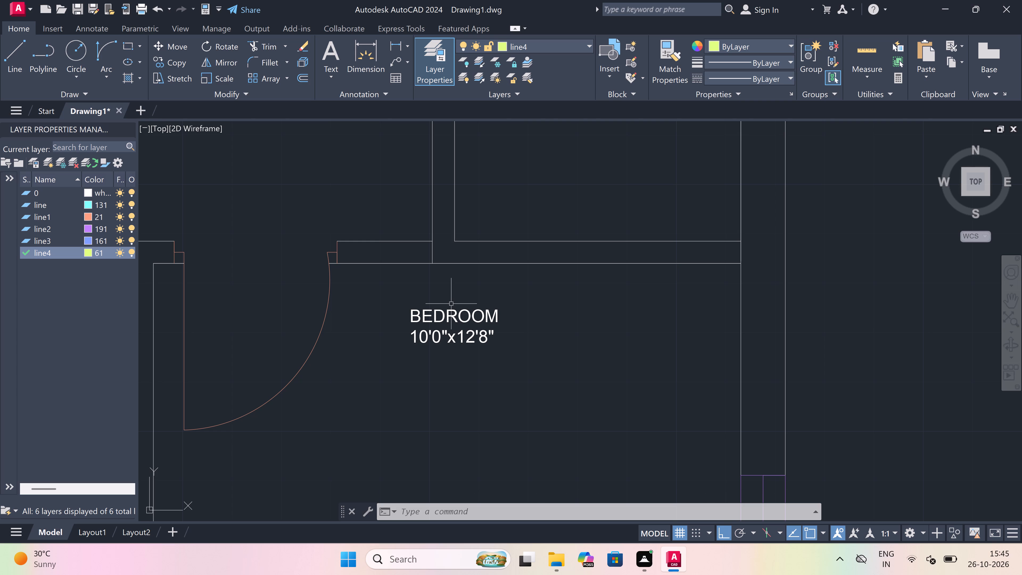
pyautogui.scroll(-4, 451, 304)
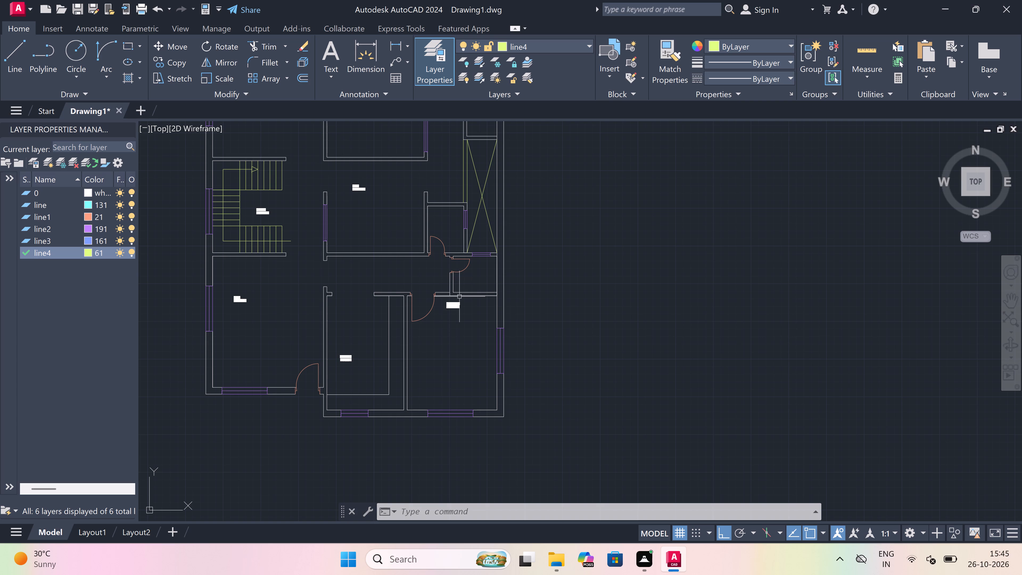
pyautogui.press('t')
pyautogui.write('r')
pyautogui.press('space')
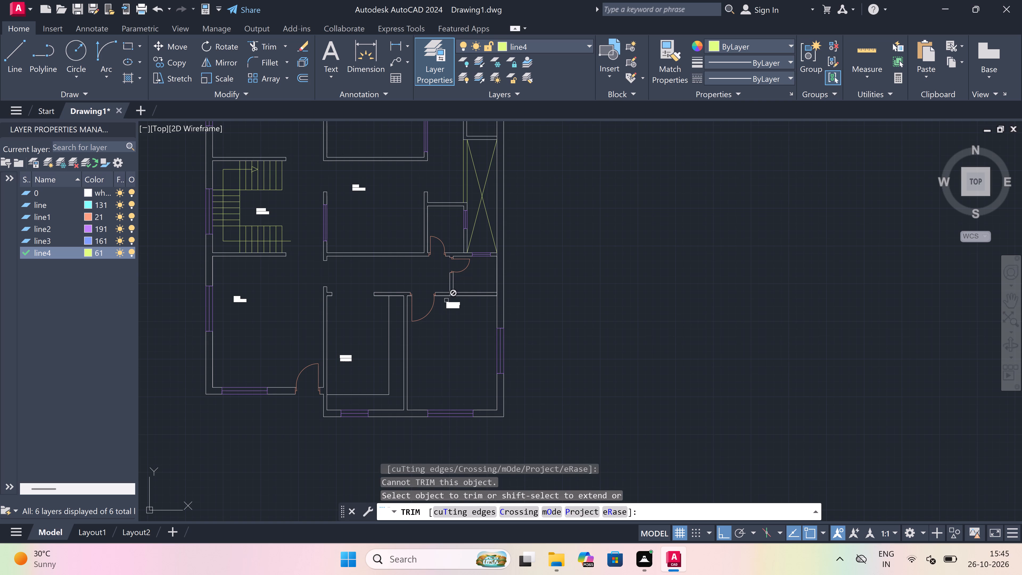
pyautogui.scroll(3, 439, 300)
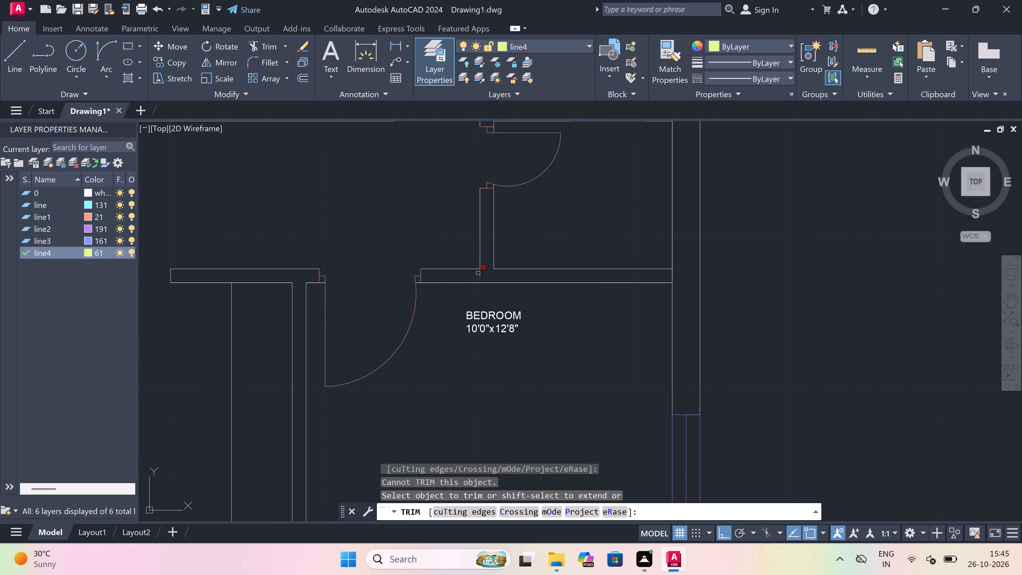
pyautogui.scroll(2, 478, 272)
pyautogui.click(478, 272)
pyautogui.click(496, 277)
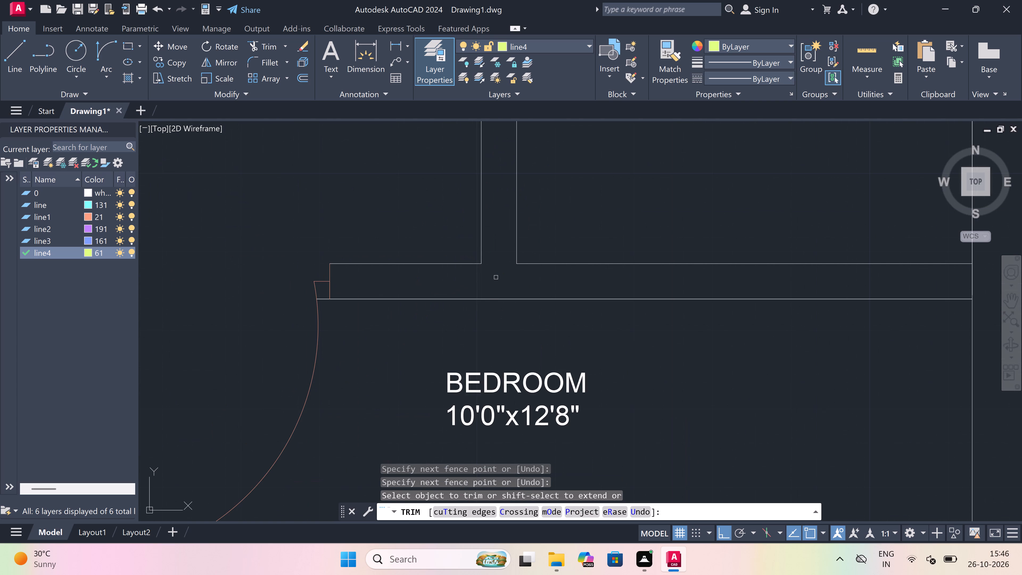
# Add a multiline text label reading TOILET with 4'0"x5'2" below it in the small room west of the crossed shaft's south end, on layer 0.
pyautogui.press('Escape')
pyautogui.scroll(-5, 444, 307)
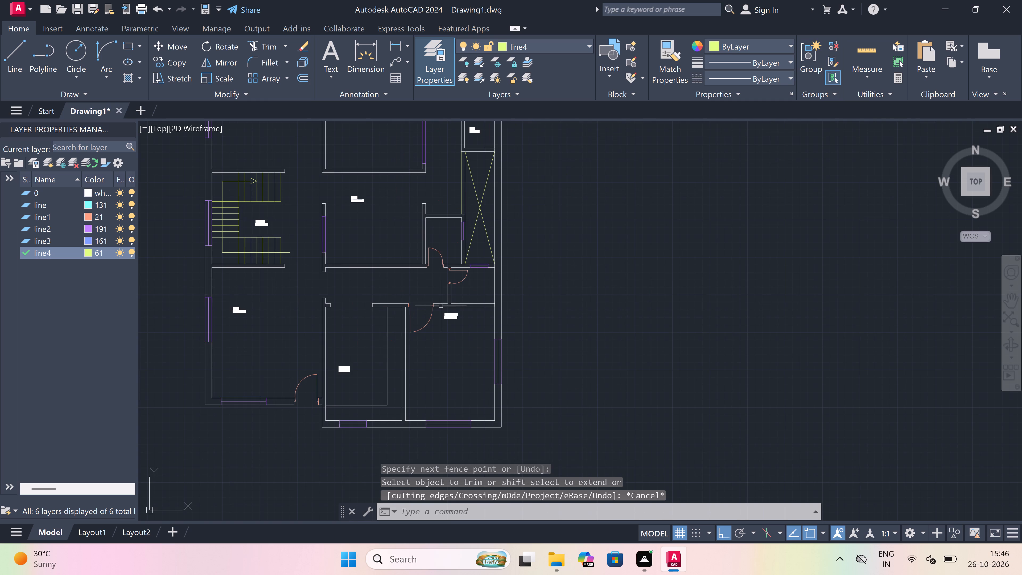
pyautogui.scroll(1, 441, 306)
pyautogui.press('m')
pyautogui.press('t')
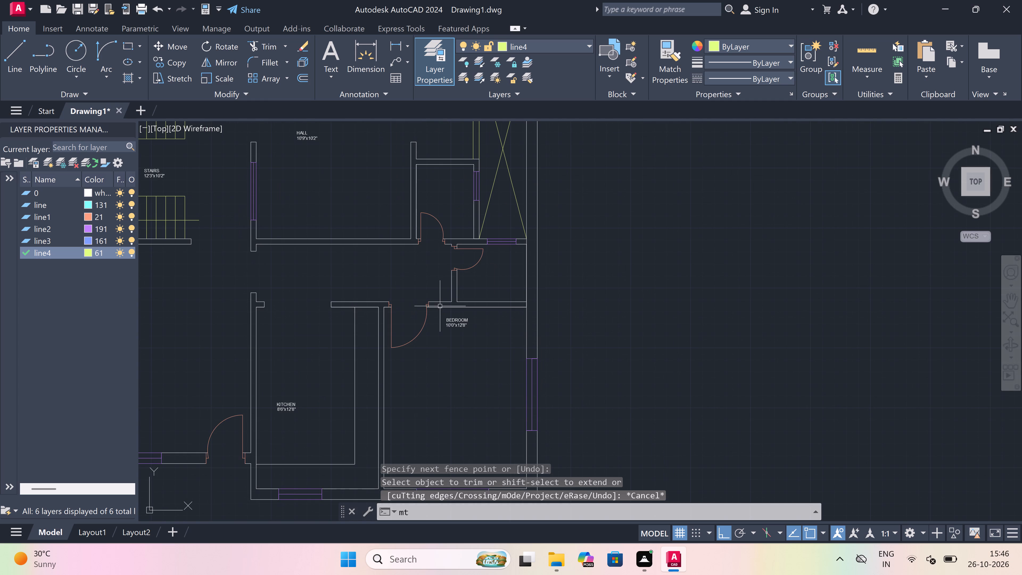
pyautogui.press('space')
pyautogui.scroll(-3, 439, 325)
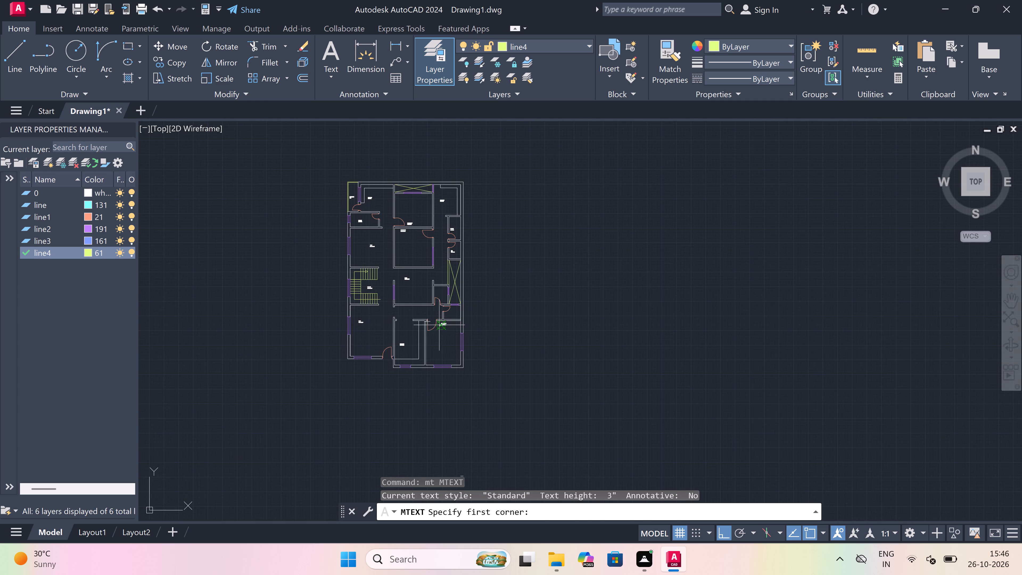
pyautogui.scroll(3, 442, 286)
pyautogui.scroll(2, 431, 307)
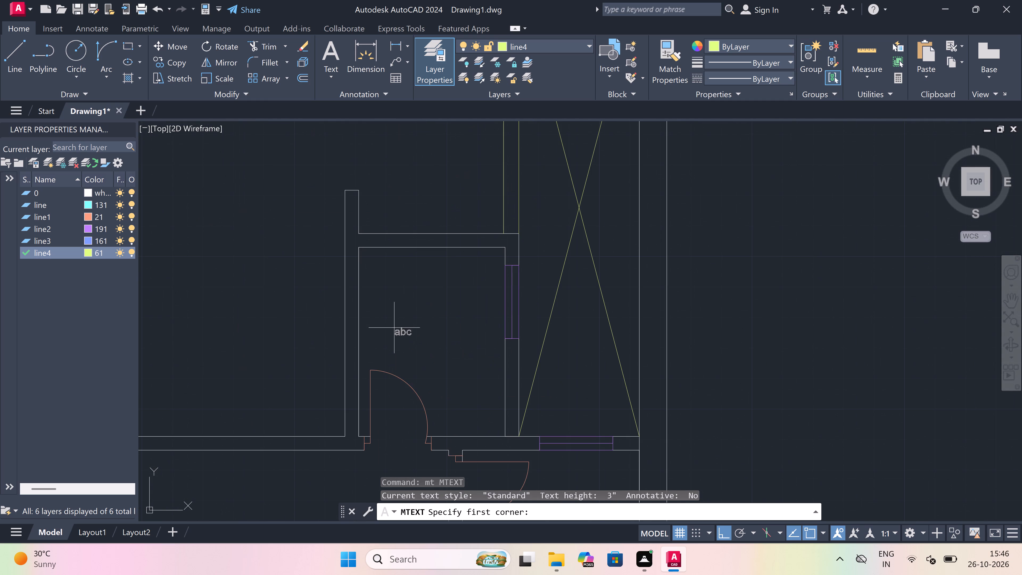
pyautogui.click(387, 333)
pyautogui.click(625, 327)
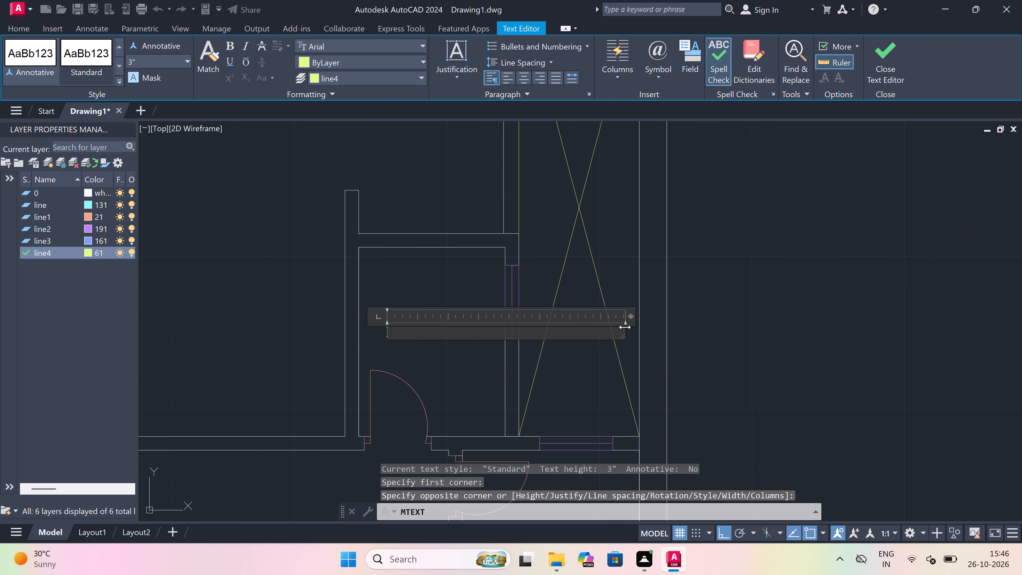
pyautogui.write('TOILET')
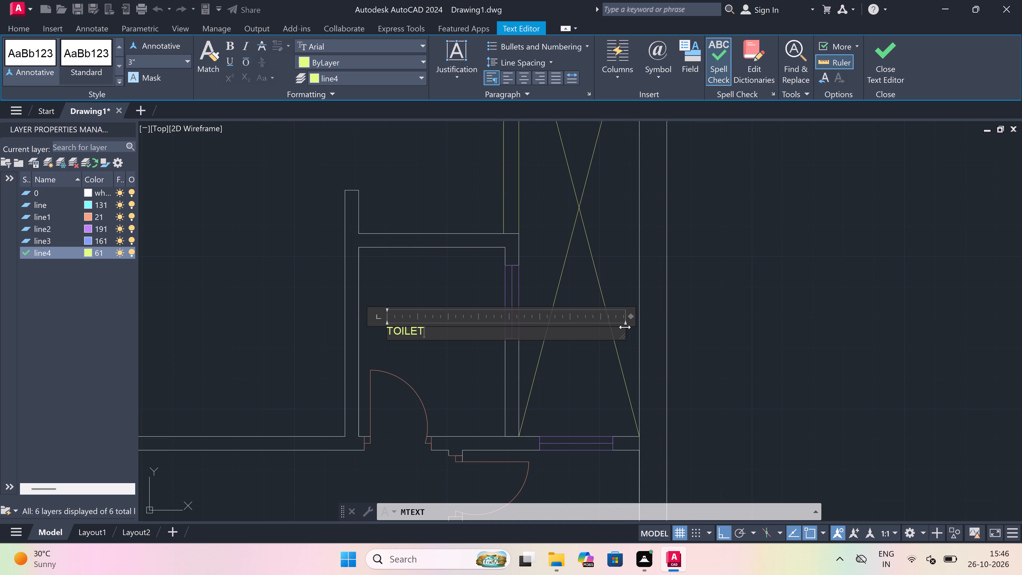
pyautogui.press('Return')
pyautogui.press('4')
pyautogui.write("'0")
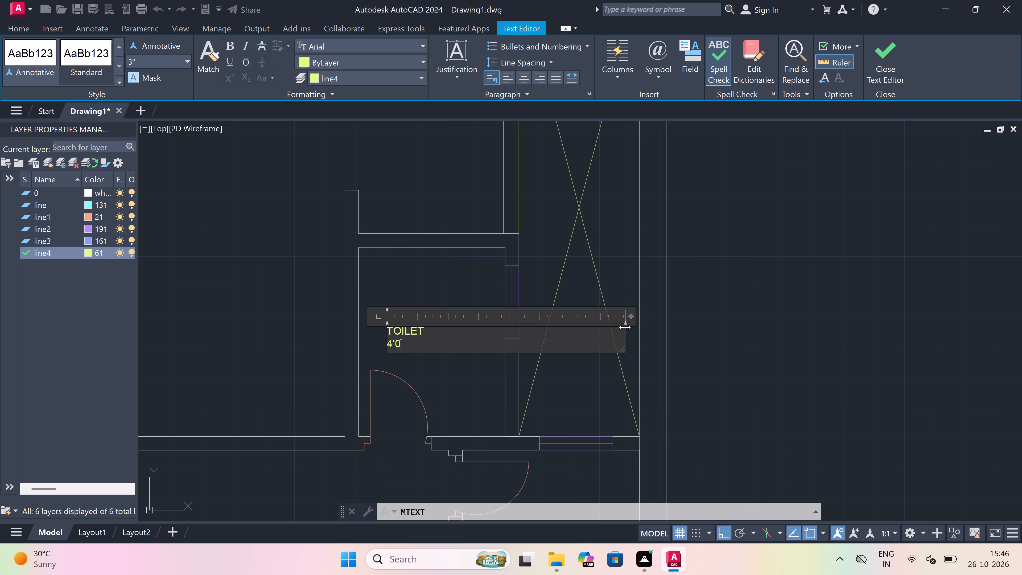
pyautogui.write('"x')
pyautogui.press('5')
pyautogui.write("'2")
pyautogui.hotkey('shift', '"')
pyautogui.click(362, 75)
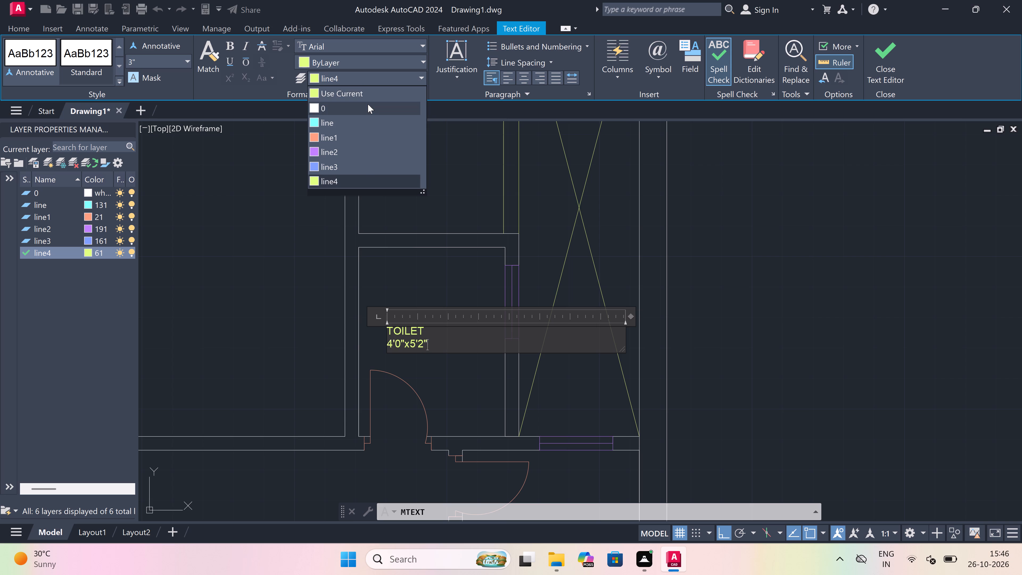
pyautogui.click(368, 108)
pyautogui.click(407, 272)
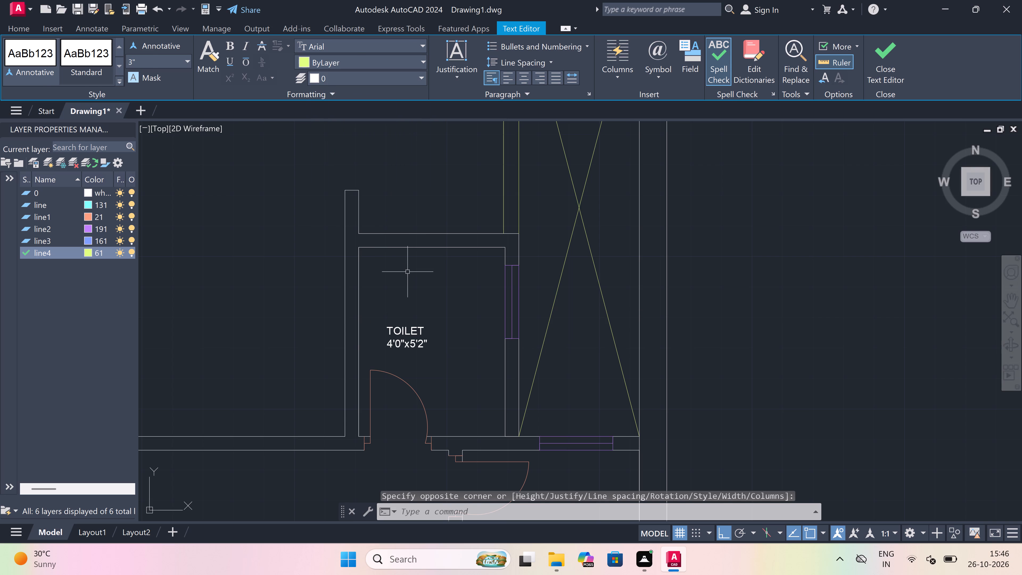
# Add a multiline text label reading 4'0" WIDE PASSAGE in the corridor north of the kitchen, on layer 0.
pyautogui.scroll(-4, 407, 273)
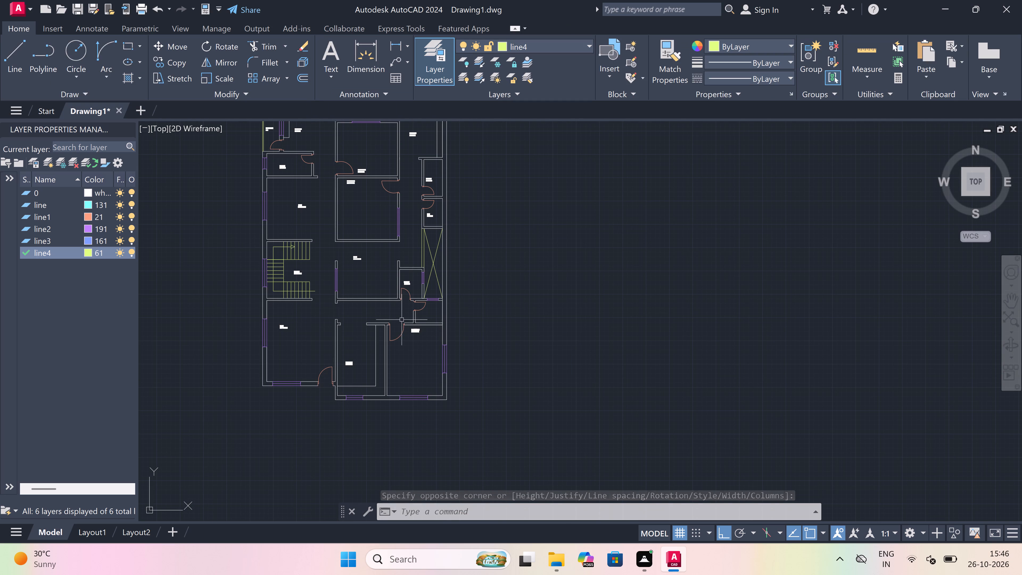
pyautogui.press('space')
pyautogui.scroll(-1, 398, 240)
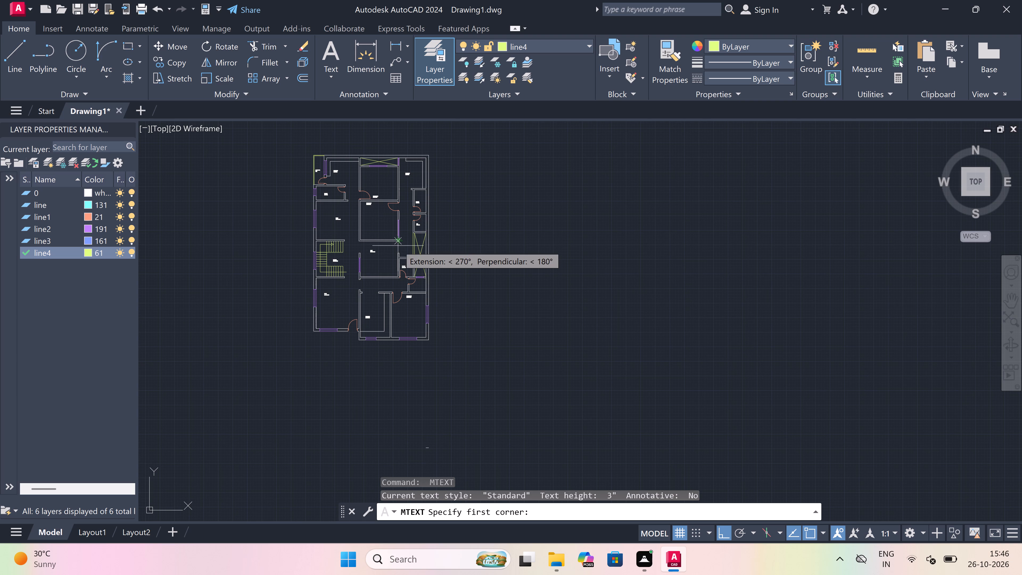
pyautogui.scroll(2, 382, 261)
pyautogui.scroll(-2, 369, 253)
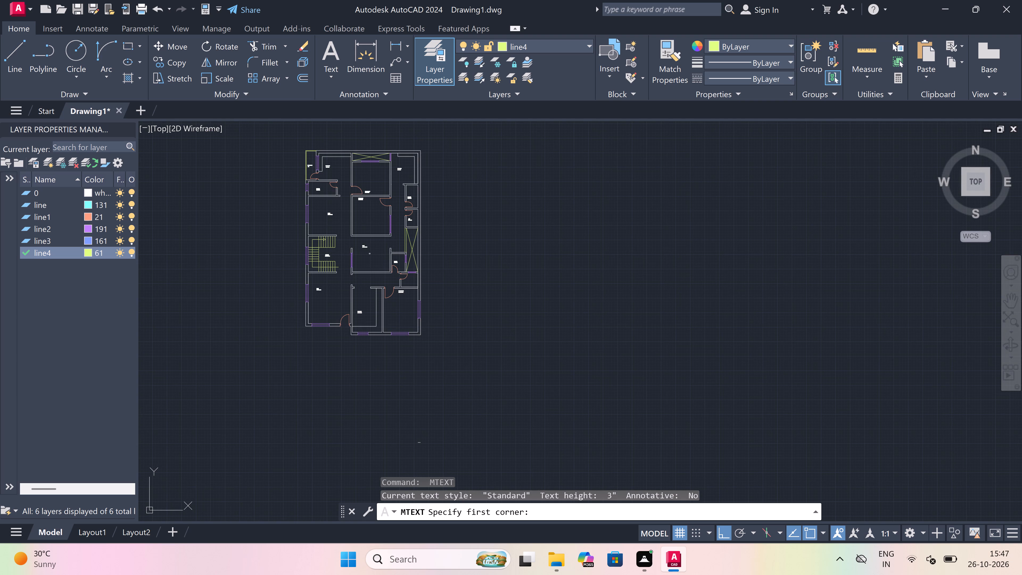
pyautogui.scroll(1, 354, 248)
pyautogui.scroll(-2, 354, 248)
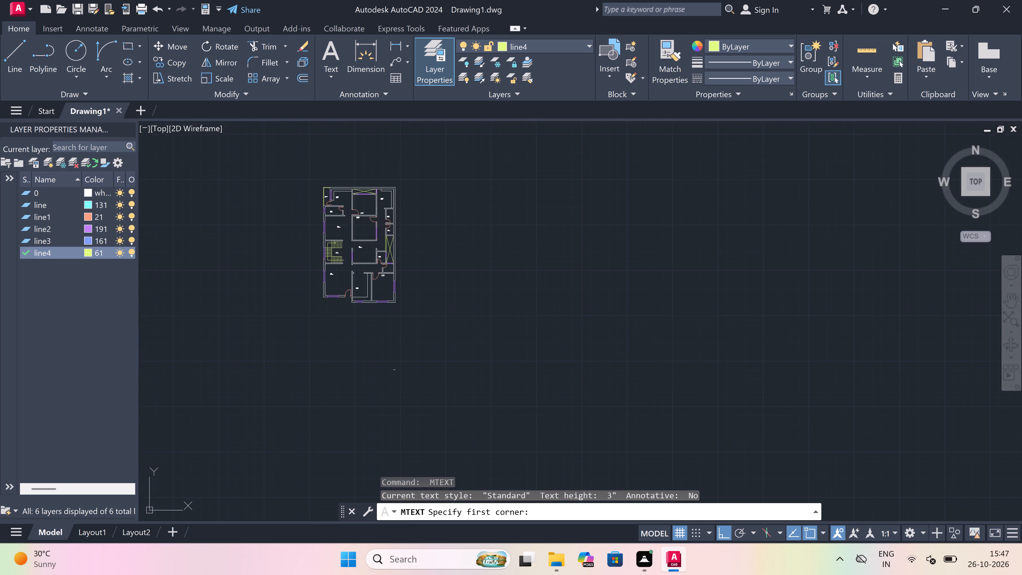
pyautogui.scroll(3, 355, 260)
pyautogui.scroll(2, 364, 302)
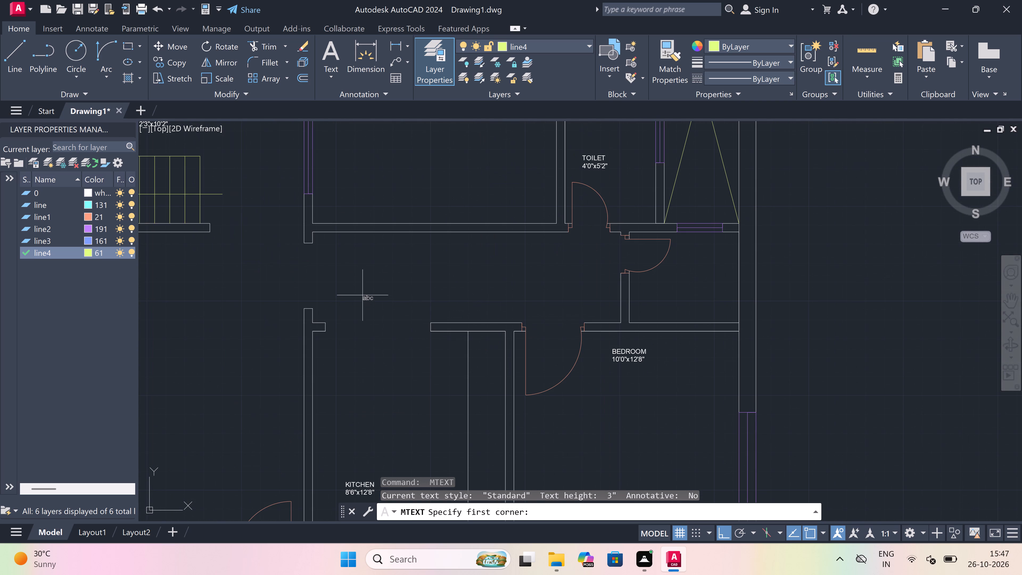
pyautogui.scroll(1, 350, 273)
pyautogui.moveTo(346, 267); pyautogui.dragTo(352, 266)
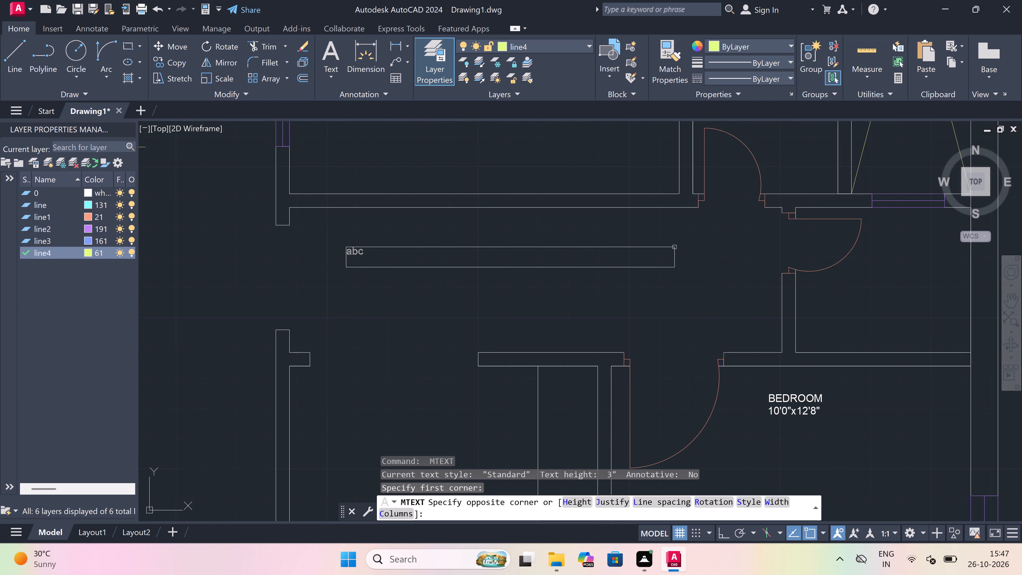
pyautogui.click(675, 246)
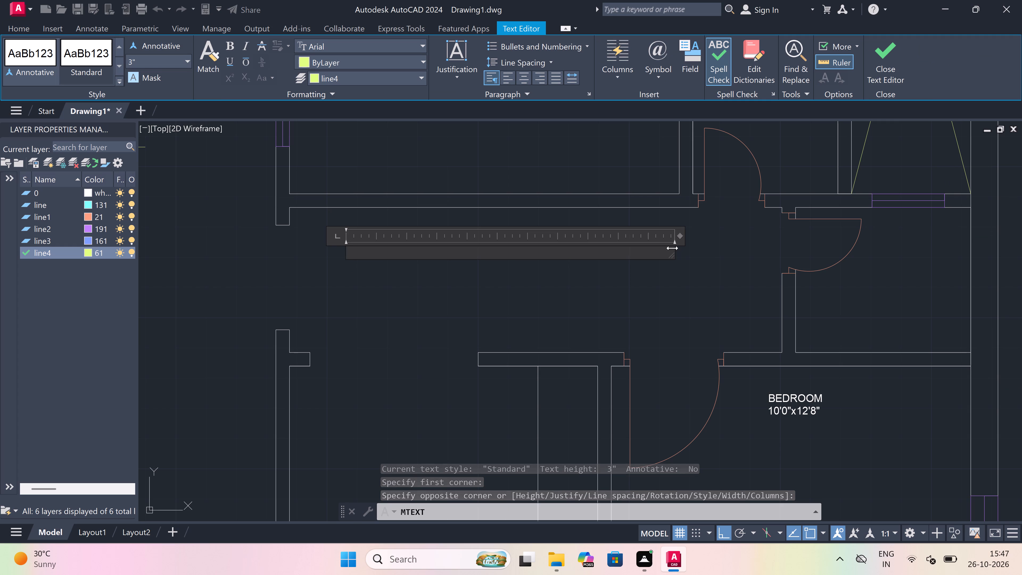
pyautogui.write("4'0")
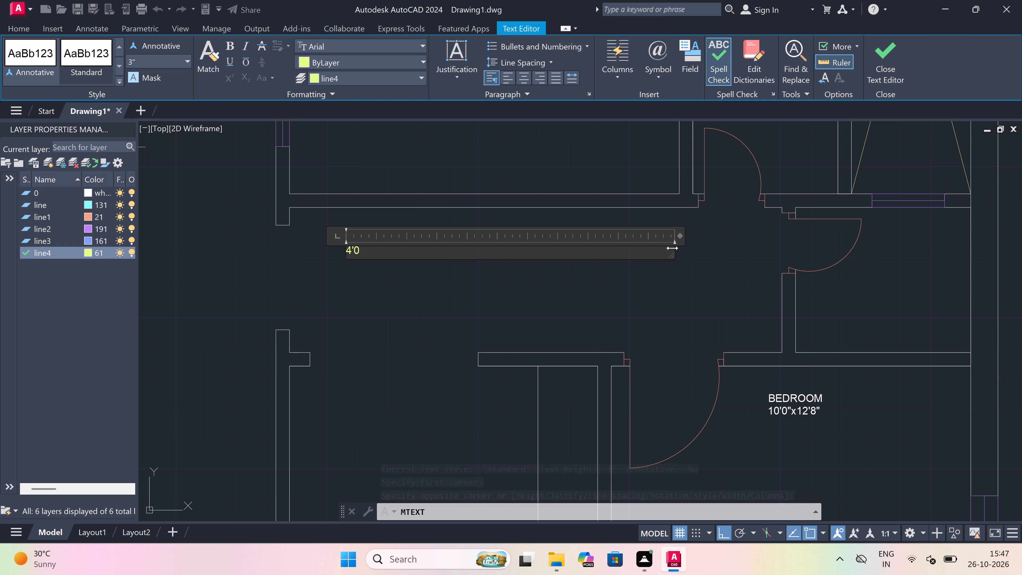
pyautogui.hotkey('shift', '"')
pyautogui.press('space')
pyautogui.write('WIDE')
pyautogui.press('space')
pyautogui.write('PASSA')
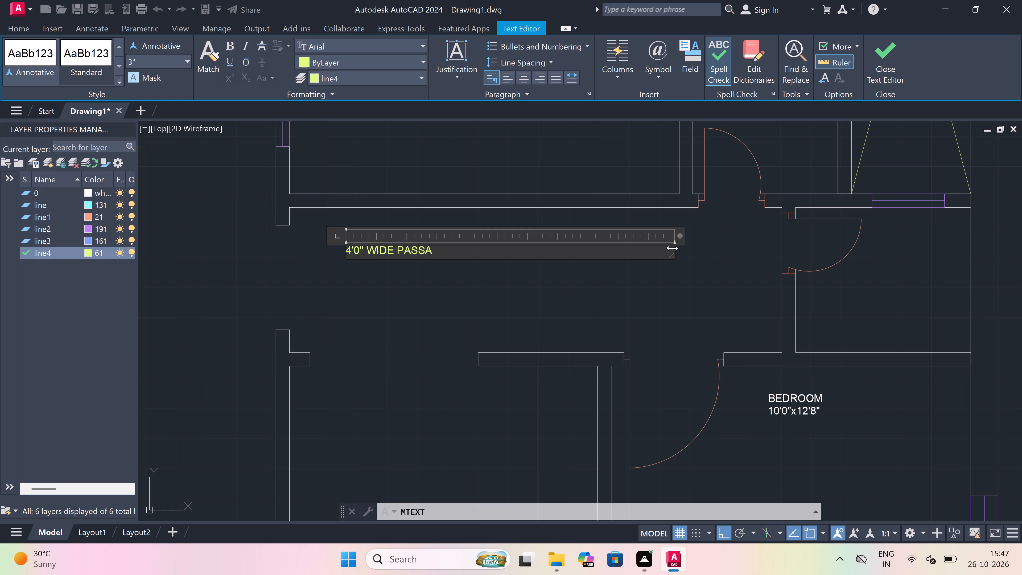
pyautogui.write('GE')
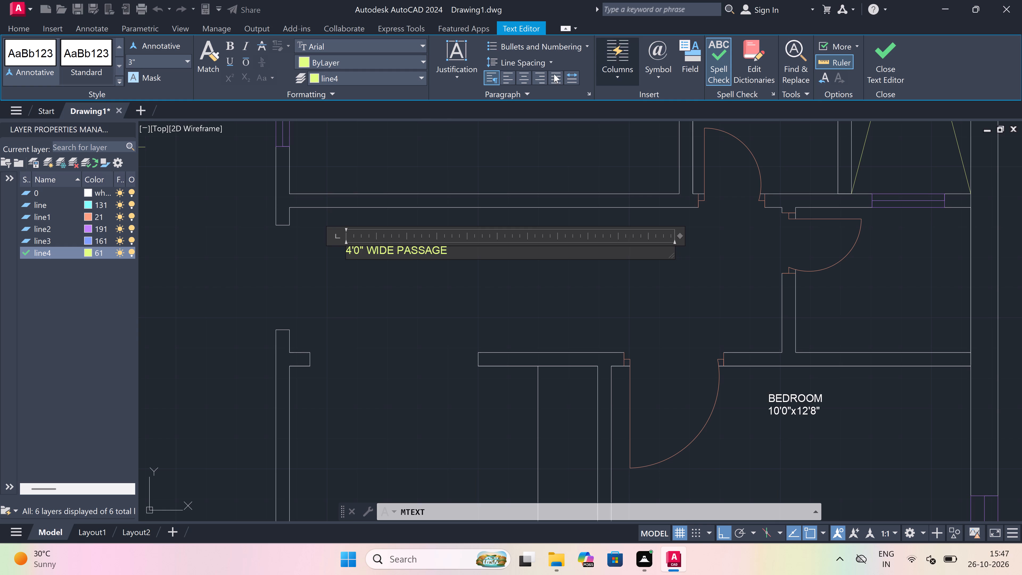
pyautogui.click(385, 76)
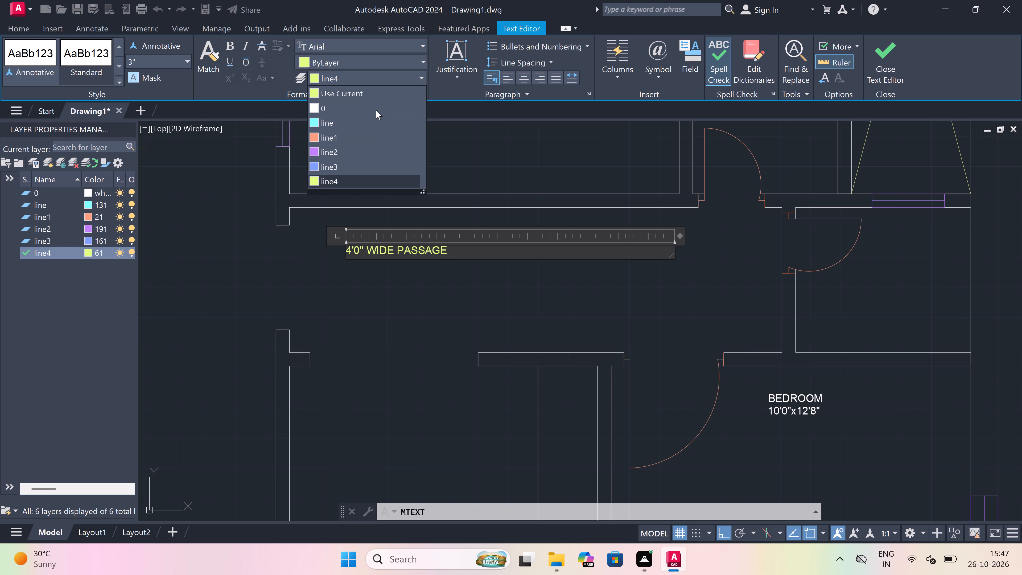
pyautogui.click(376, 110)
pyautogui.click(378, 278)
# Draw an L-shaped line on layer line4 from the southwest hall's outer corner south, then east to the kitchen's southwest outer corner.
pyautogui.scroll(-2, 397, 254)
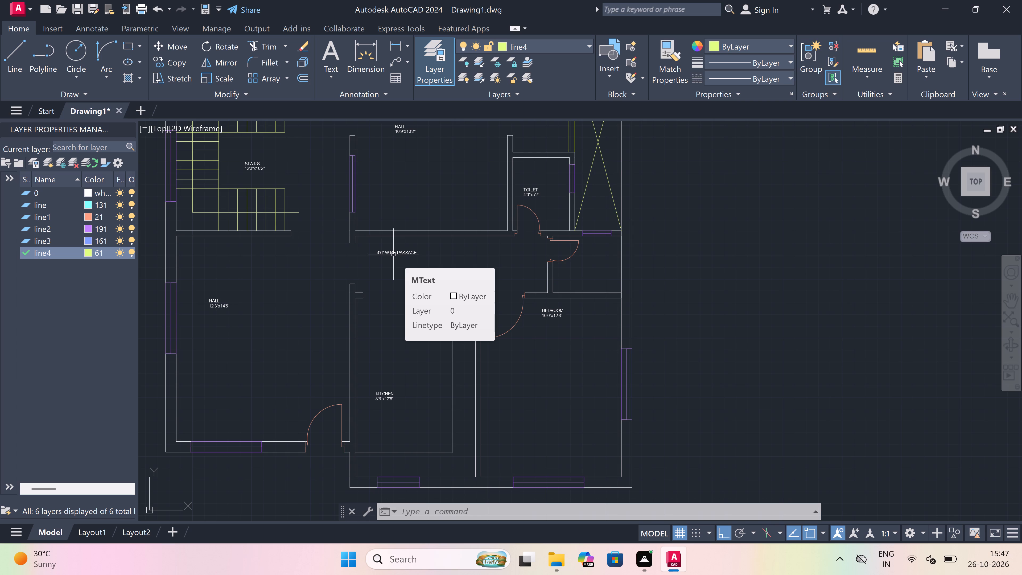
pyautogui.scroll(-2, 412, 290)
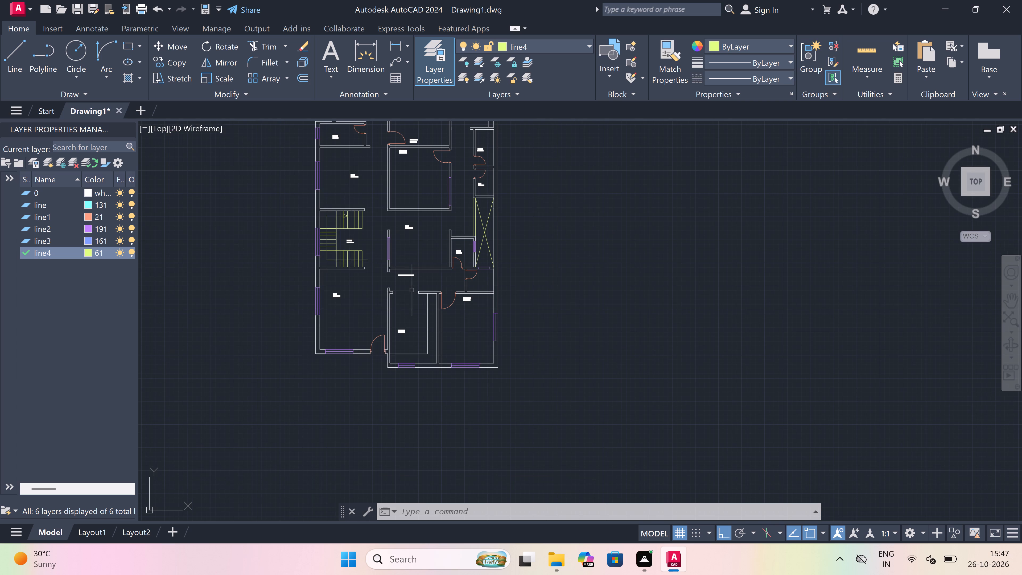
pyautogui.scroll(1, 413, 328)
pyautogui.scroll(-2, 414, 328)
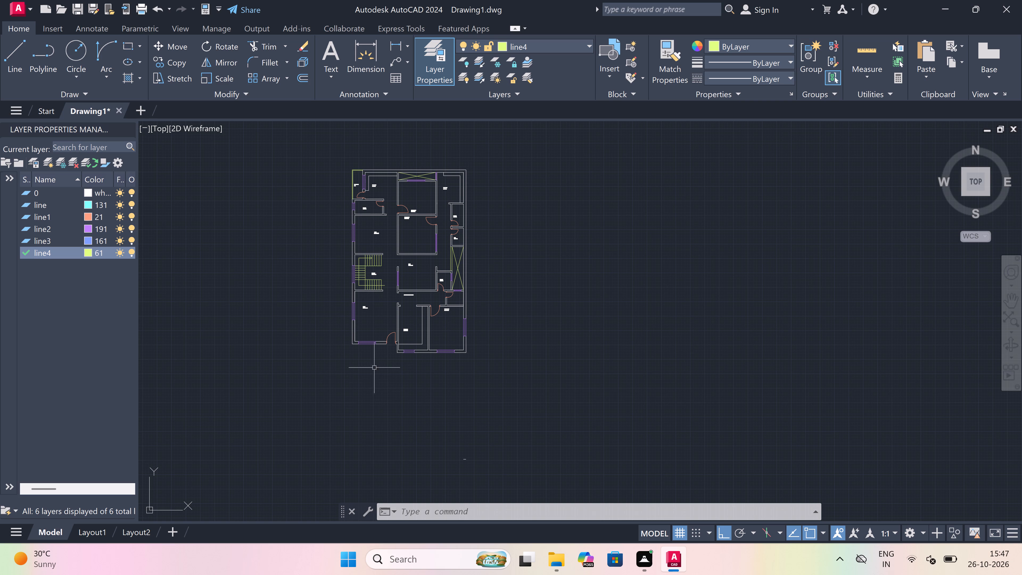
pyautogui.scroll(4, 372, 359)
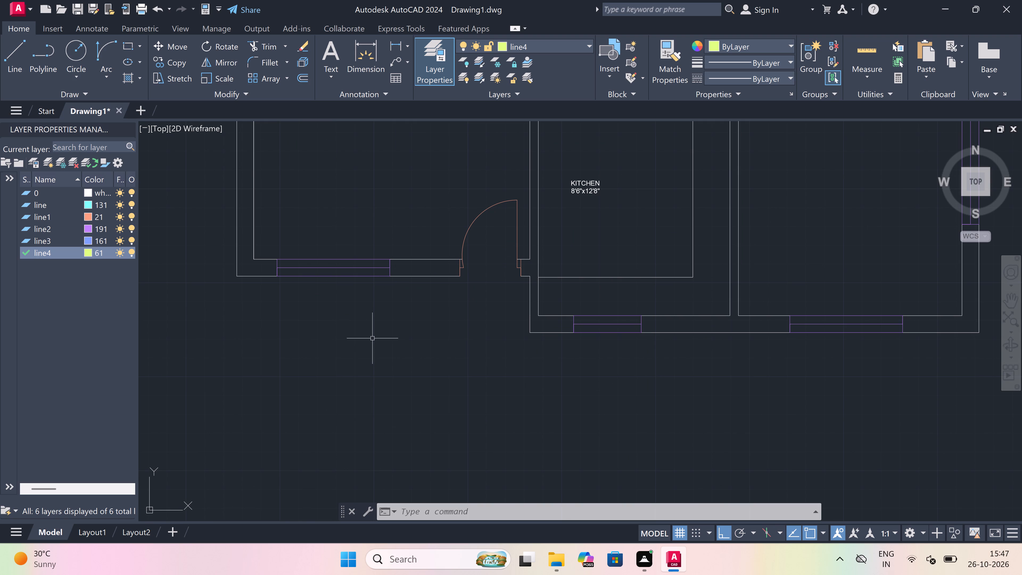
pyautogui.click(559, 51)
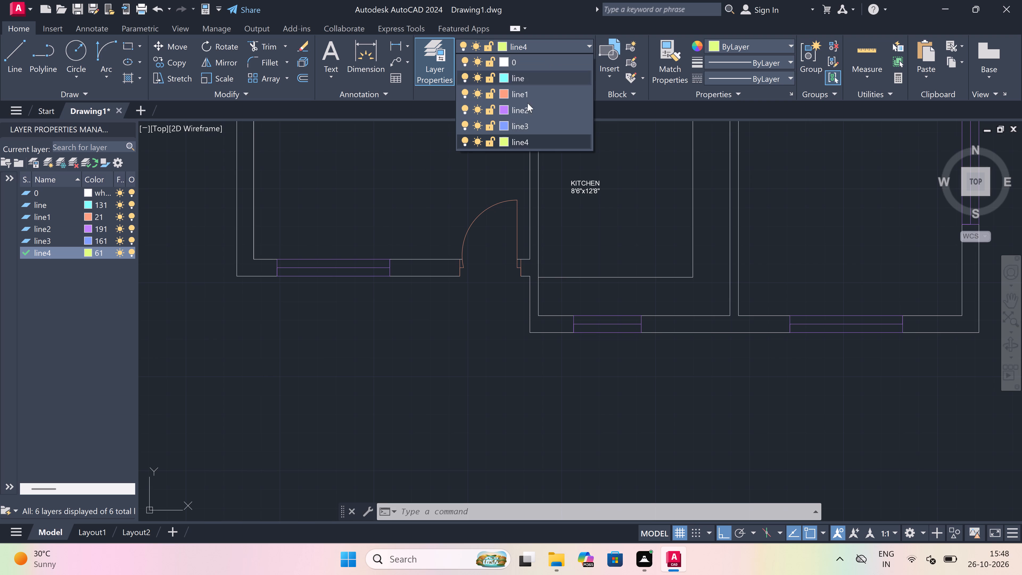
pyautogui.click(561, 139)
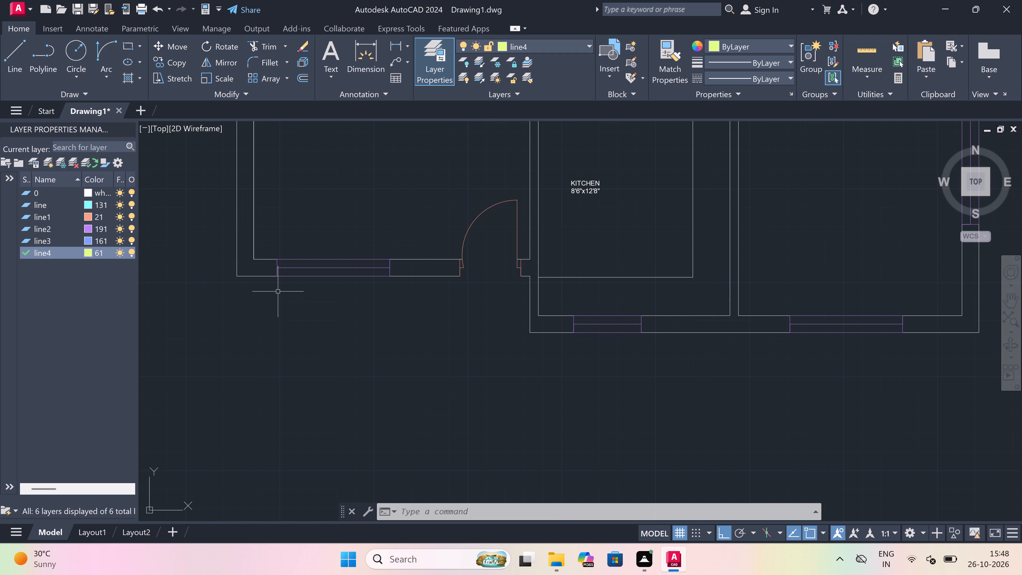
pyautogui.press('l')
pyautogui.press('space')
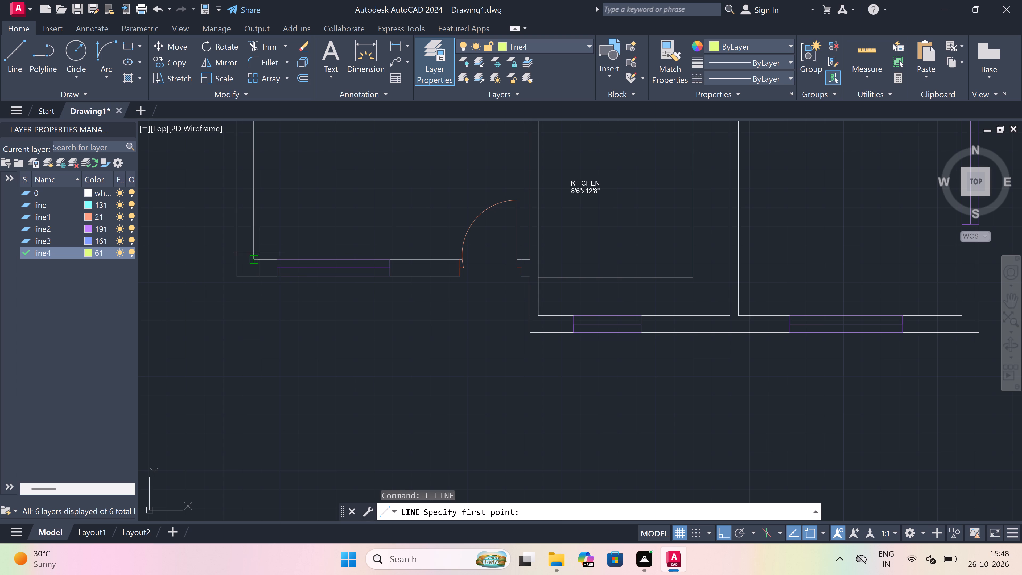
pyautogui.moveTo(237, 274); pyautogui.dragTo(238, 277)
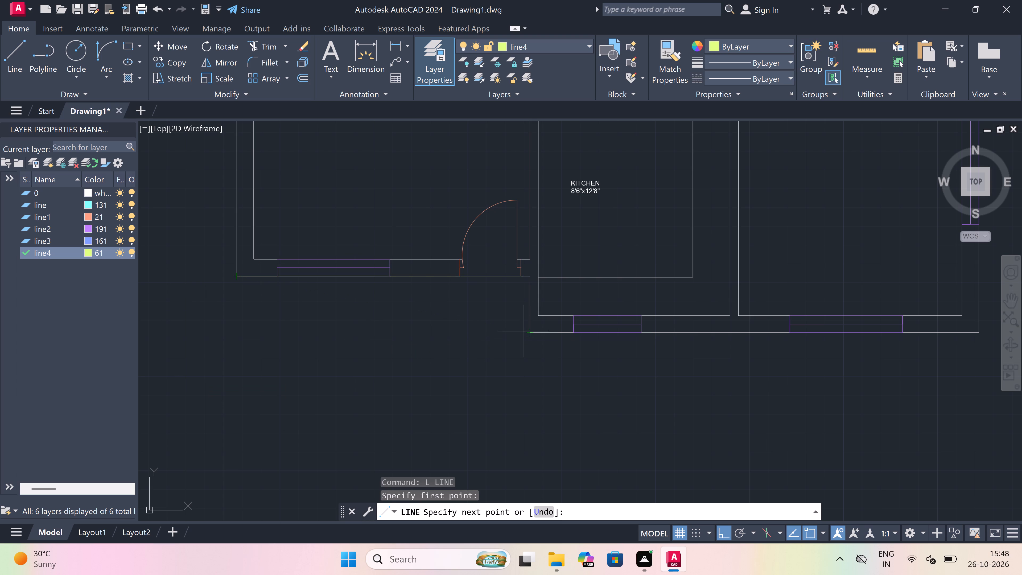
pyautogui.moveTo(237, 330); pyautogui.dragTo(290, 332)
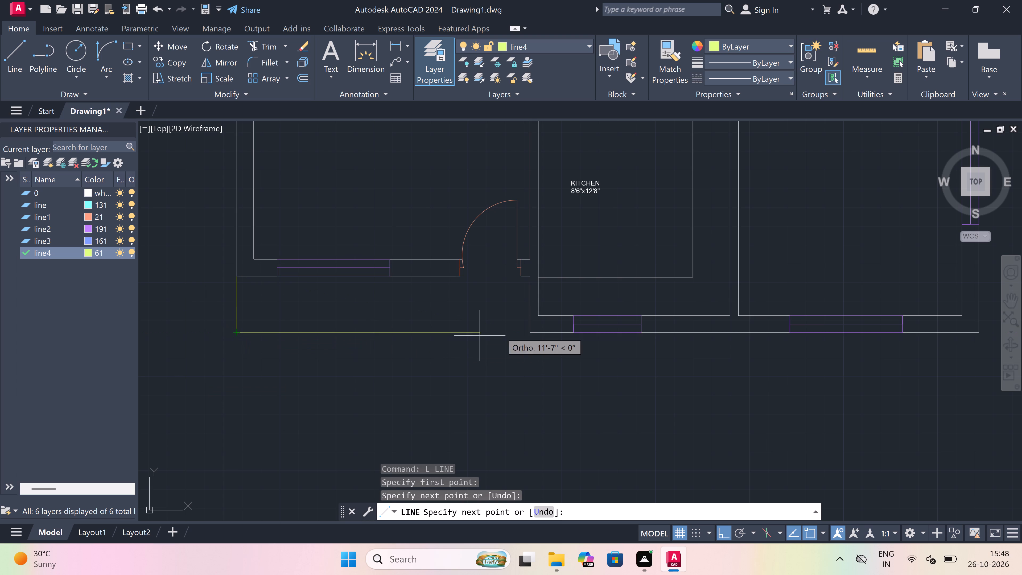
pyautogui.moveTo(530, 330); pyautogui.dragTo(530, 325)
# Continue with a parallel inner line 2" inside the new outline, back west and north to the hall's south wall.
pyautogui.press('2')
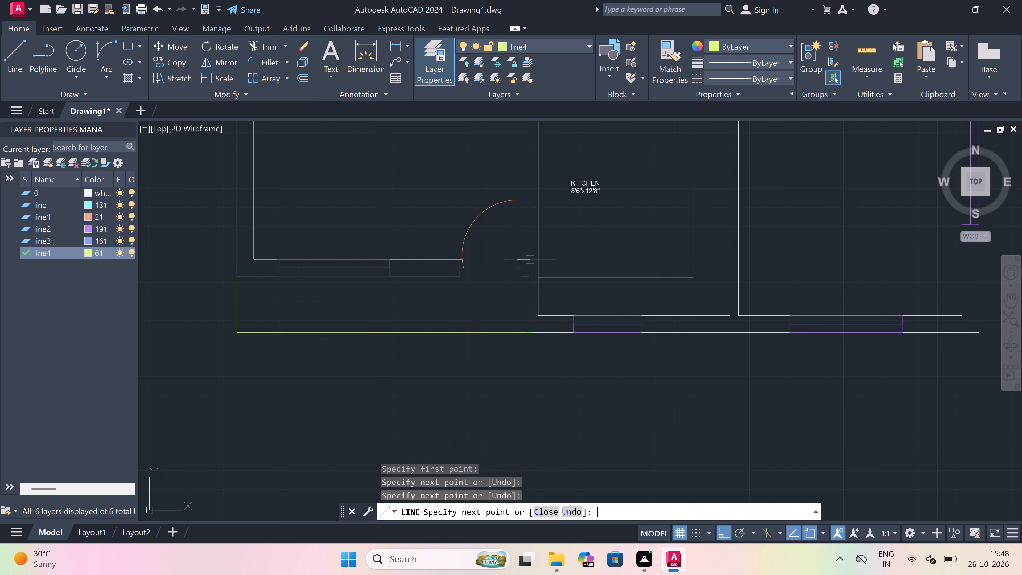
pyautogui.write('"')
pyautogui.press('space')
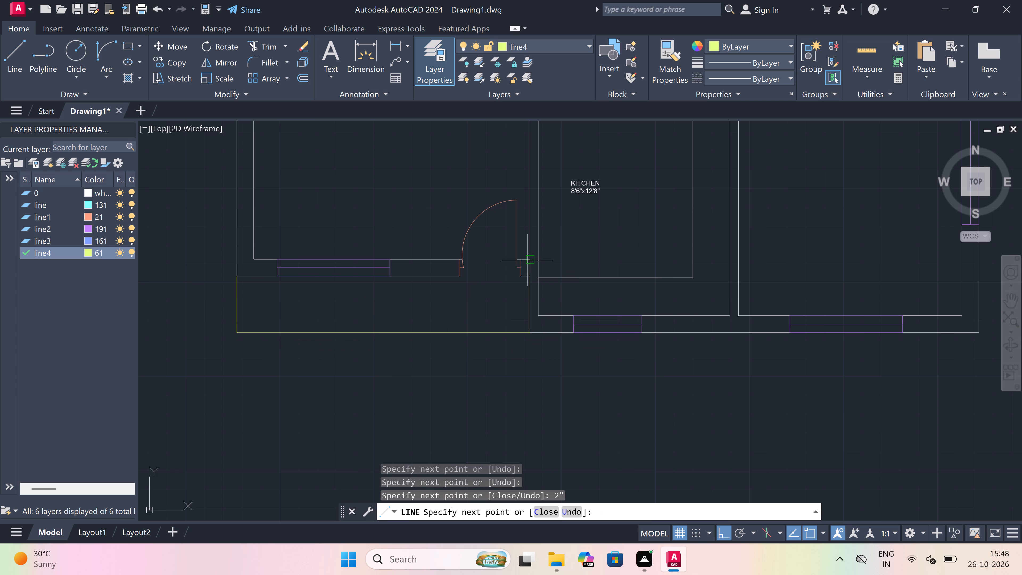
pyautogui.click(234, 330)
pyautogui.press('2')
pyautogui.hotkey('shift', '"')
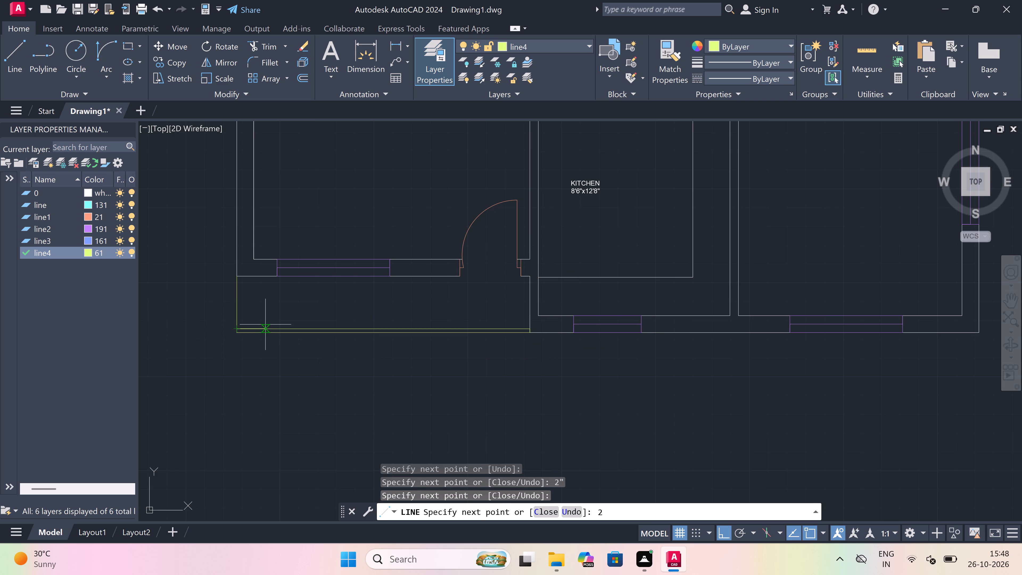
pyautogui.press('space')
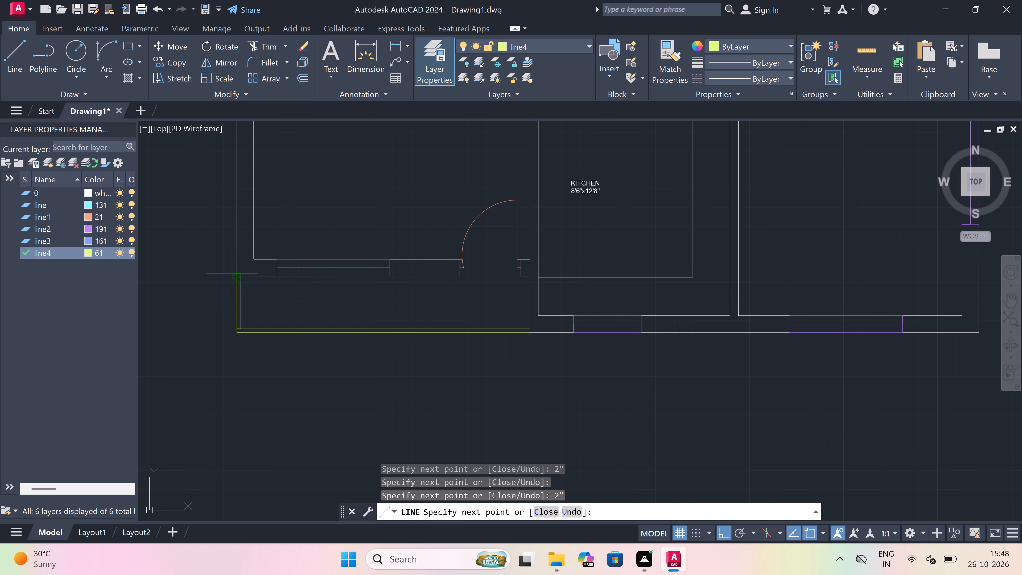
pyautogui.click(240, 275)
pyautogui.press('Escape')
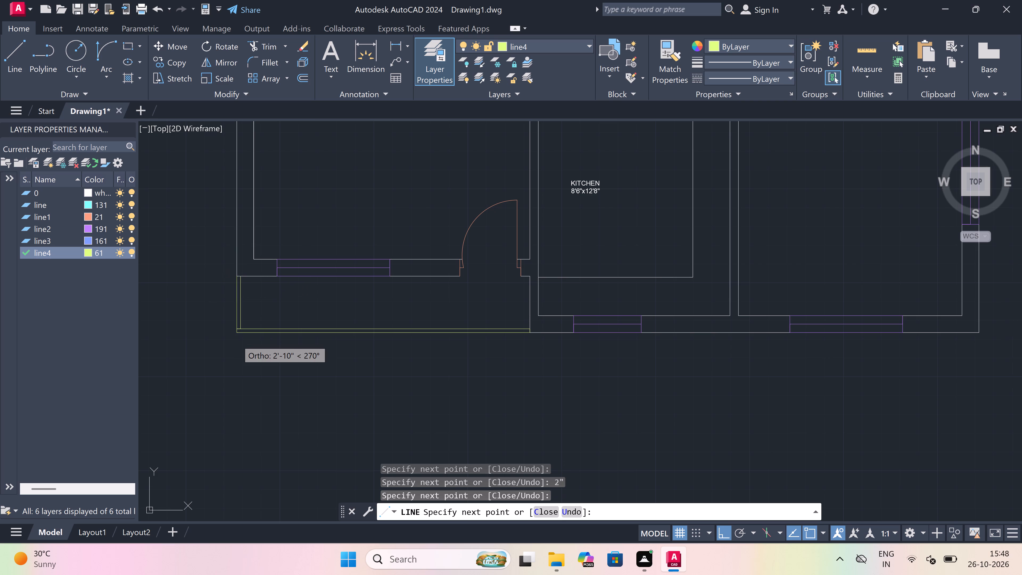
# Trim the inner line's stub crossing between the double lines at the outline's southwest corner.
pyautogui.scroll(3, 236, 339)
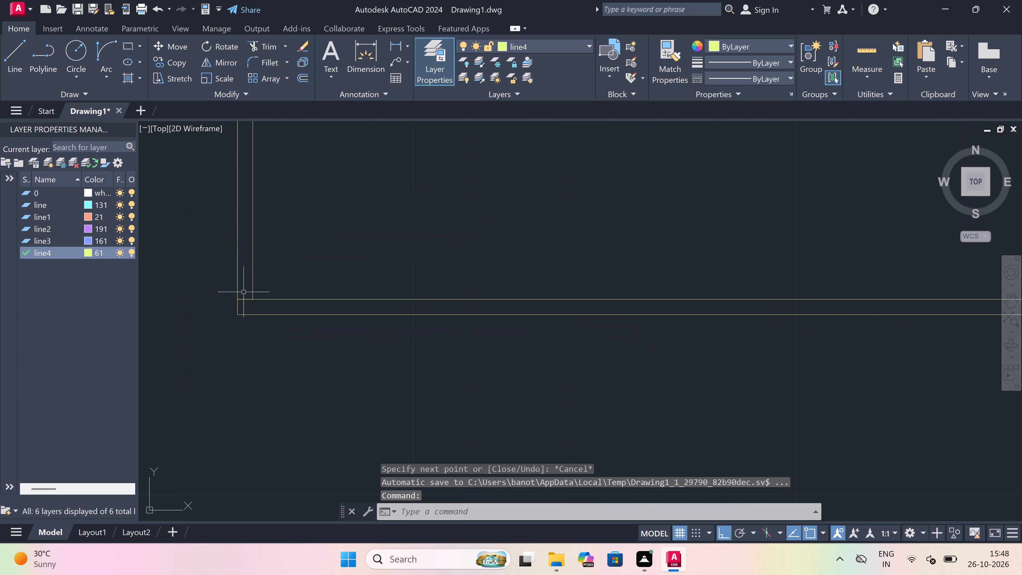
pyautogui.press('t')
pyautogui.press('r')
pyautogui.press('space')
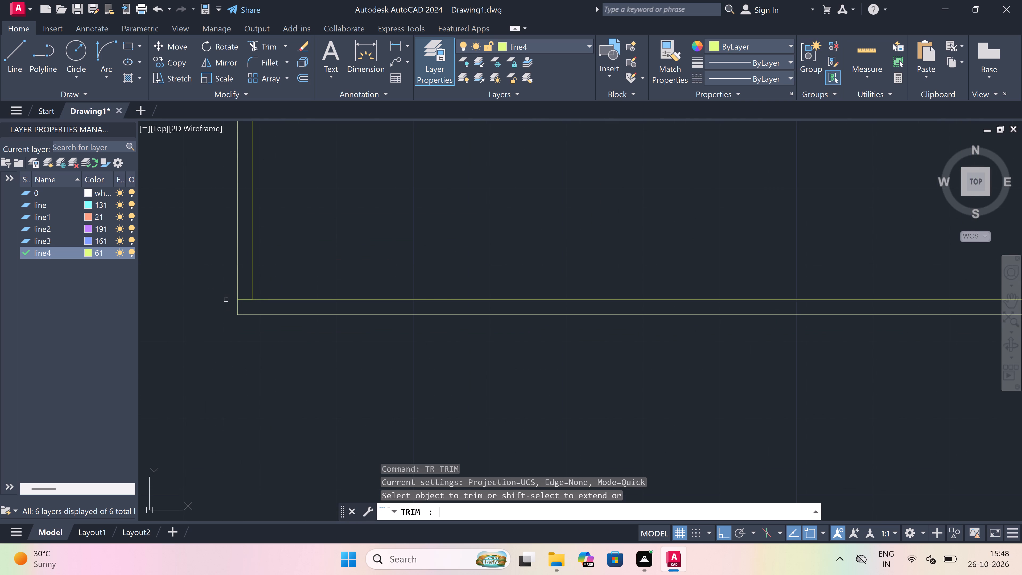
pyautogui.scroll(2, 235, 298)
pyautogui.click(258, 310)
pyautogui.click(262, 281)
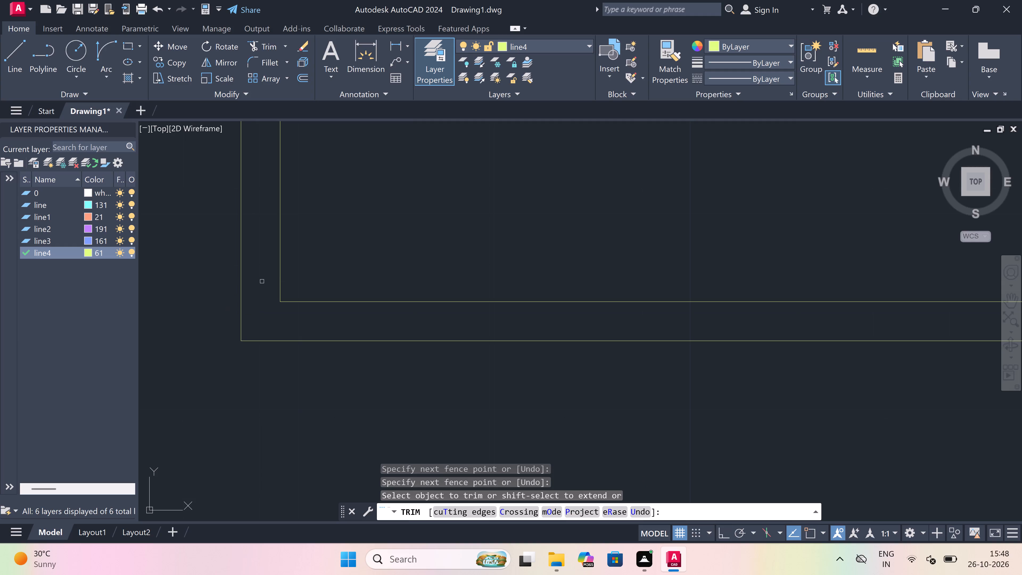
pyautogui.press('Escape')
# Select all the multiline text labels in the plan and set their text height to 5".
pyautogui.scroll(-9, 287, 312)
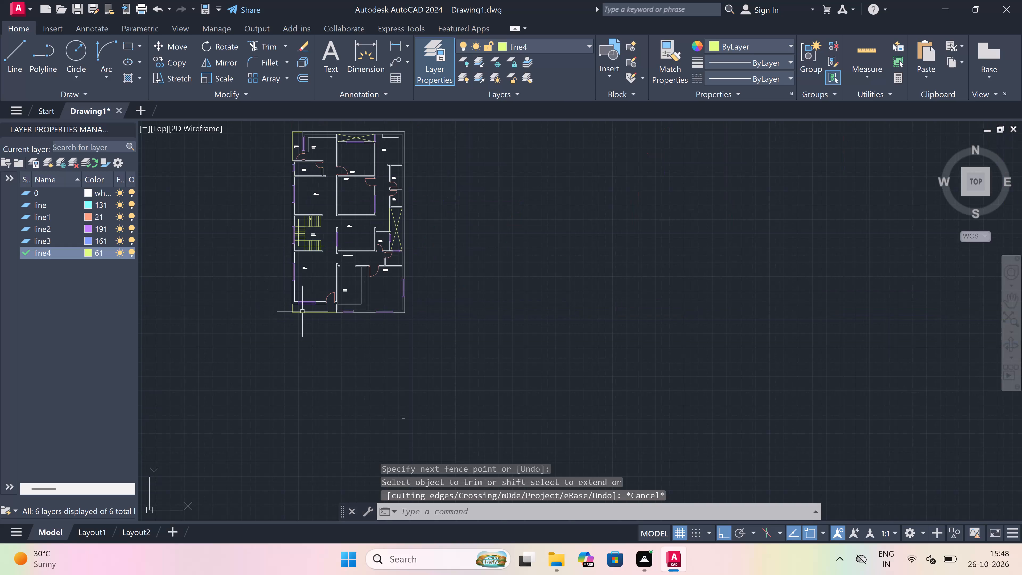
pyautogui.scroll(1, 302, 311)
pyautogui.scroll(-2, 302, 311)
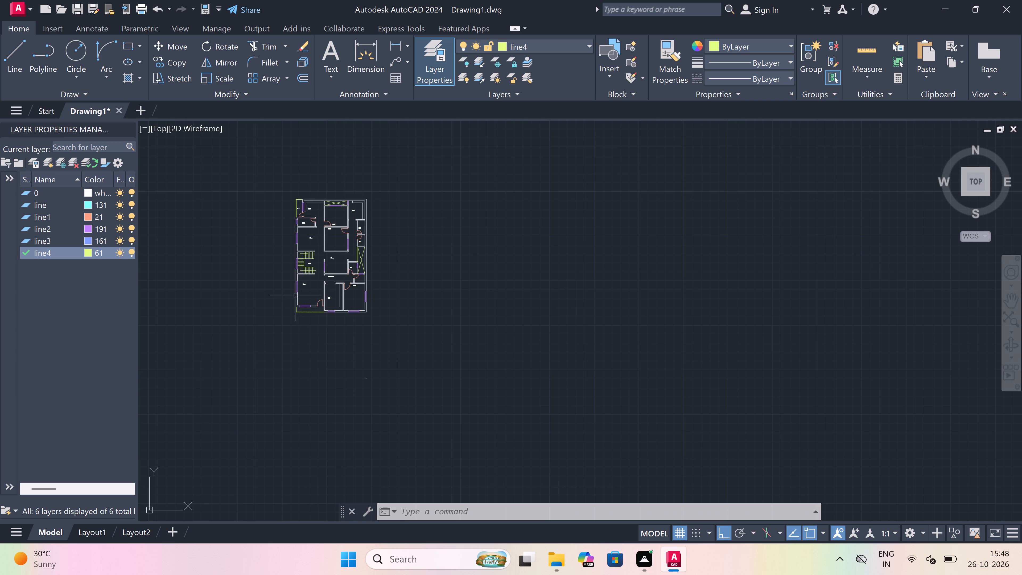
pyautogui.scroll(3, 302, 290)
pyautogui.scroll(2, 313, 271)
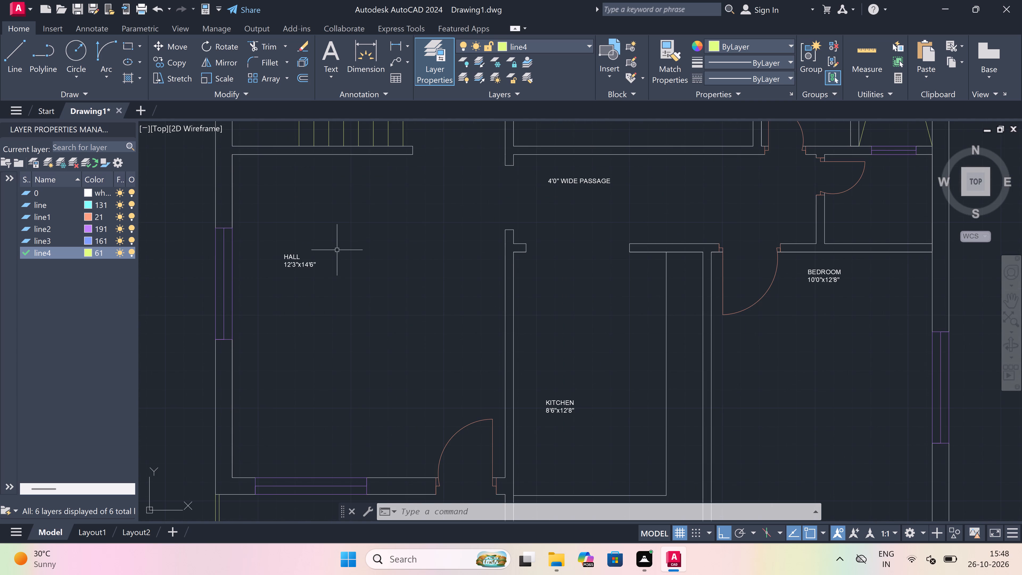
pyautogui.moveTo(337, 250); pyautogui.dragTo(334, 250)
pyautogui.click(258, 297)
pyautogui.rightClick(259, 297)
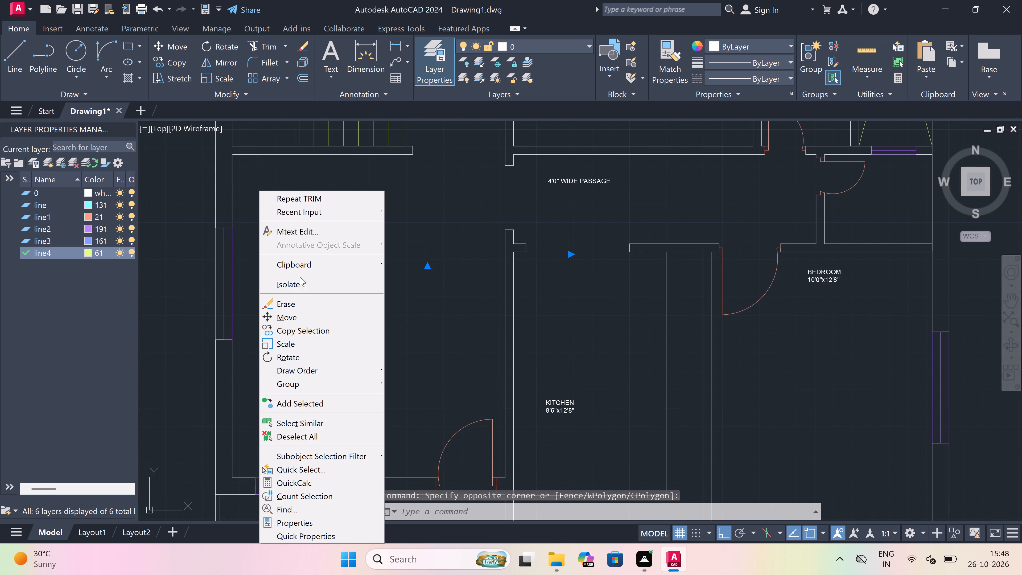
pyautogui.click(344, 425)
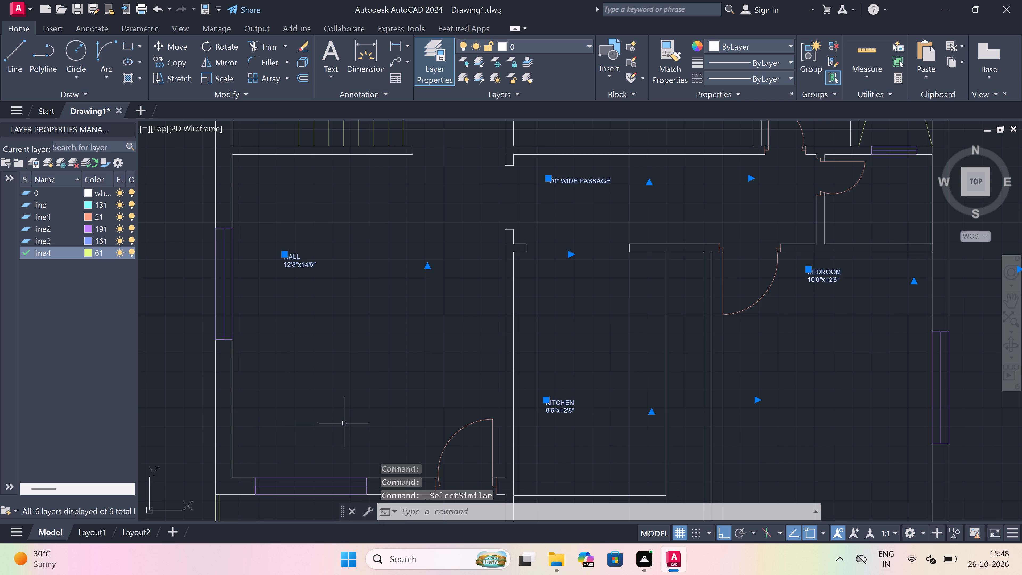
pyautogui.rightClick(321, 385)
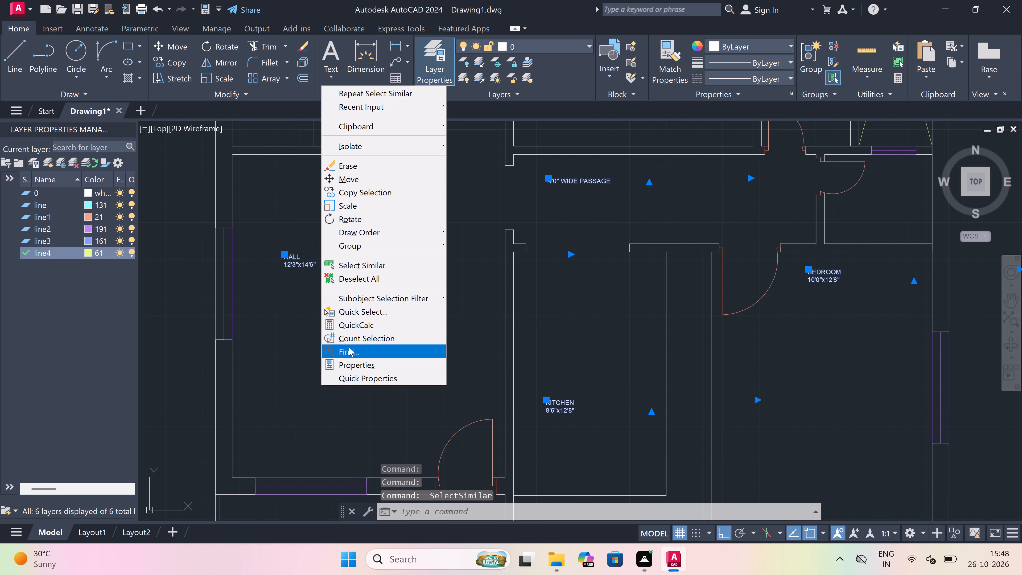
pyautogui.click(348, 366)
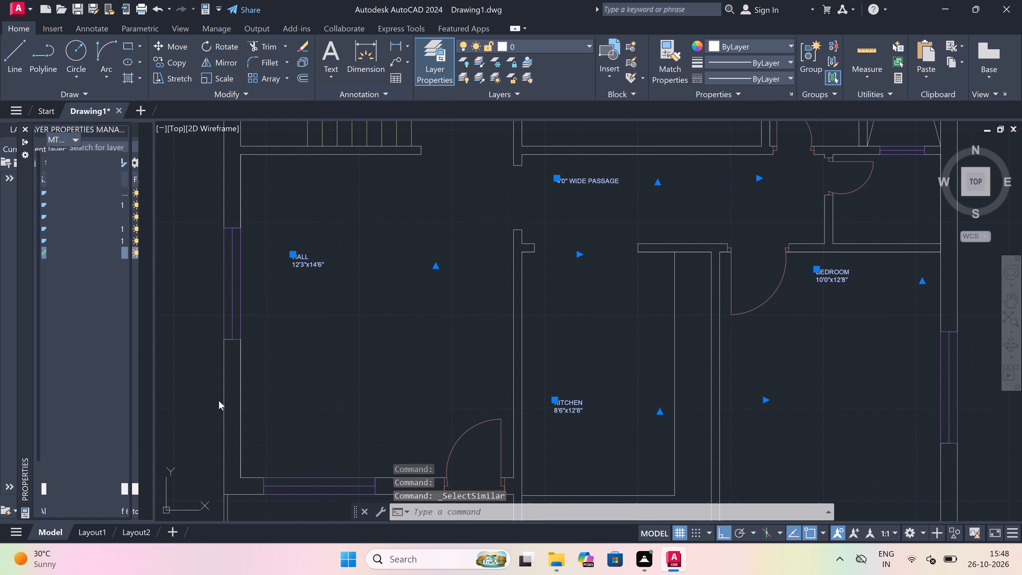
pyautogui.click(96, 395)
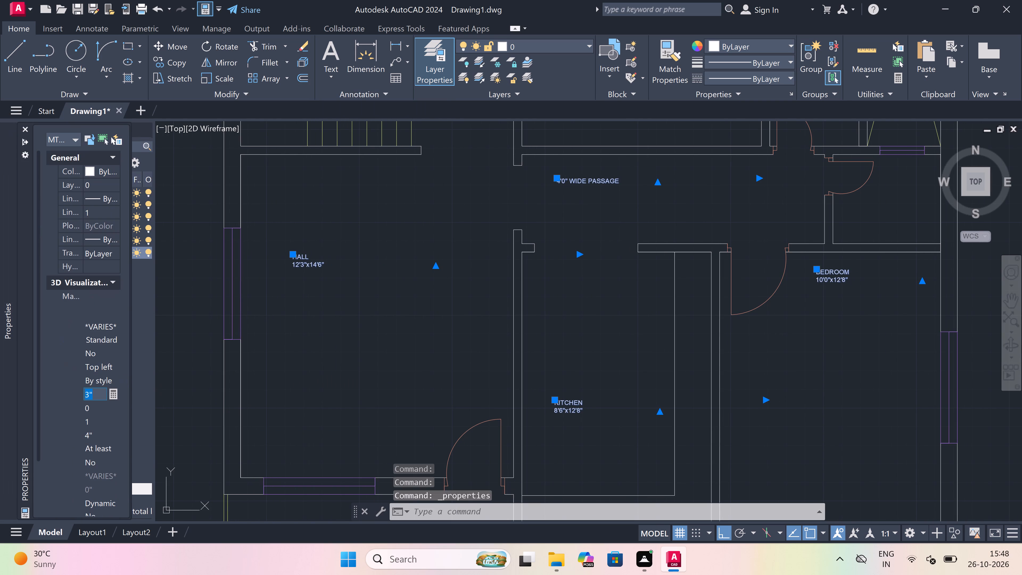
pyautogui.press('BackSpace')
pyautogui.write('5"')
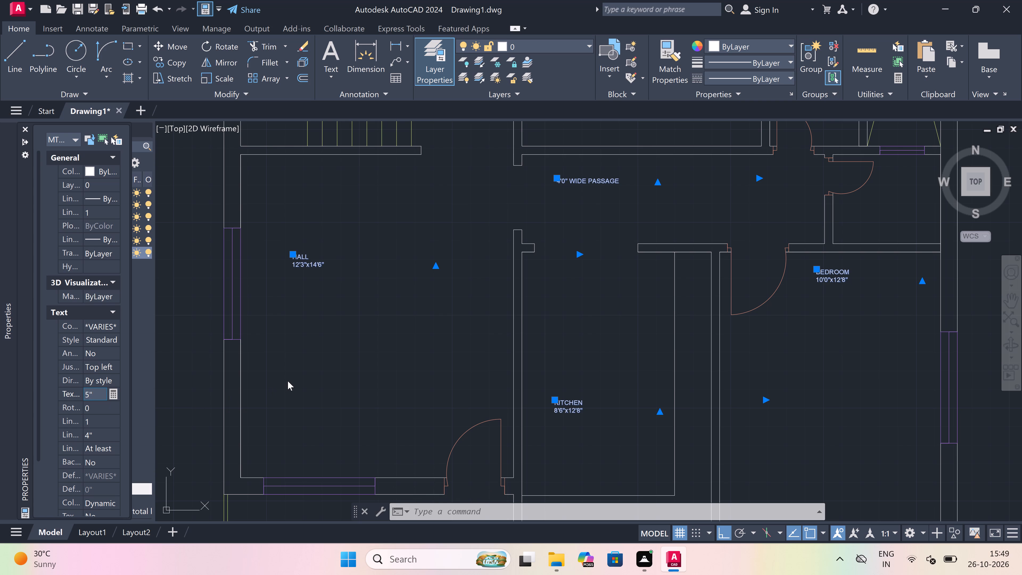
pyautogui.click(288, 366)
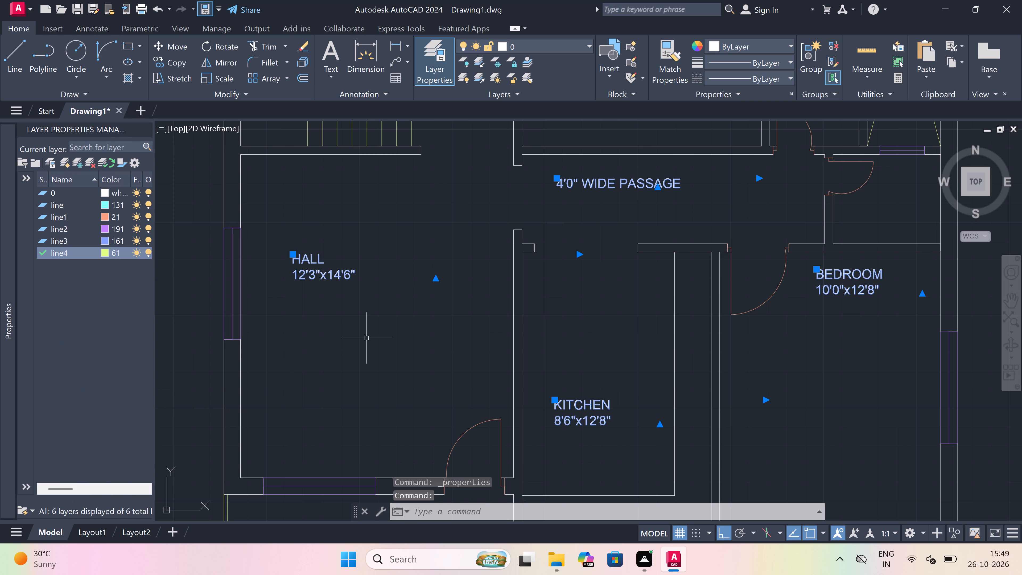
pyautogui.press('Escape')
pyautogui.press('Escape')
# Move the BEDROOM 10'9"x9'2" label northeast with ortho off, clear of the bedroom's south wall and door.
pyautogui.scroll(-4, 413, 317)
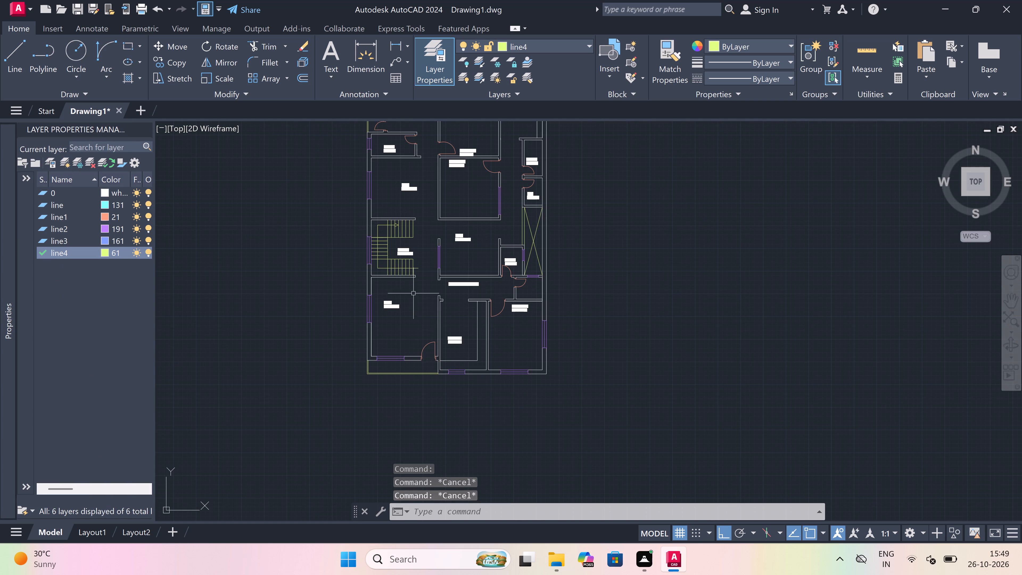
pyautogui.scroll(-2, 414, 249)
pyautogui.scroll(3, 428, 189)
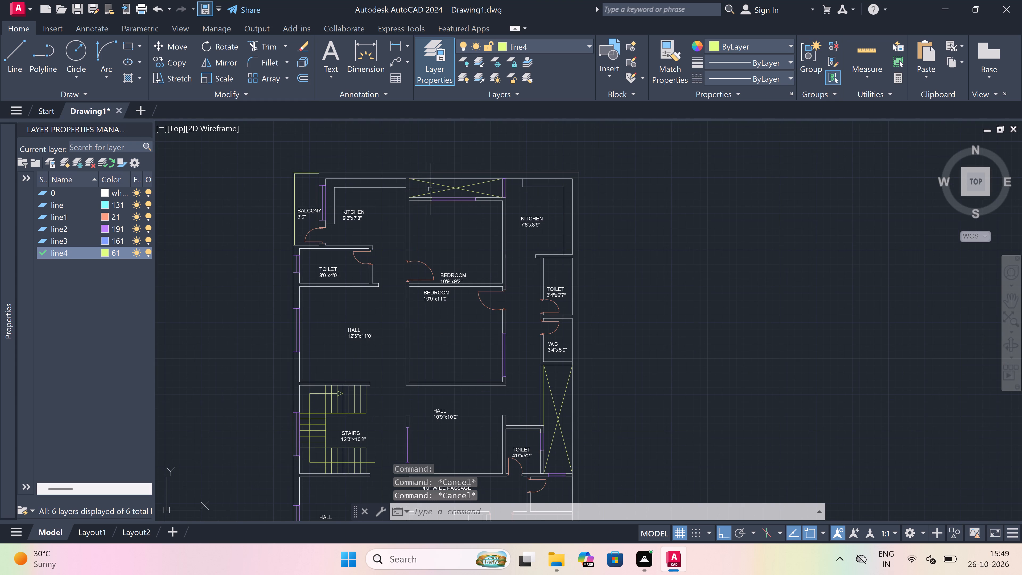
pyautogui.scroll(2, 439, 283)
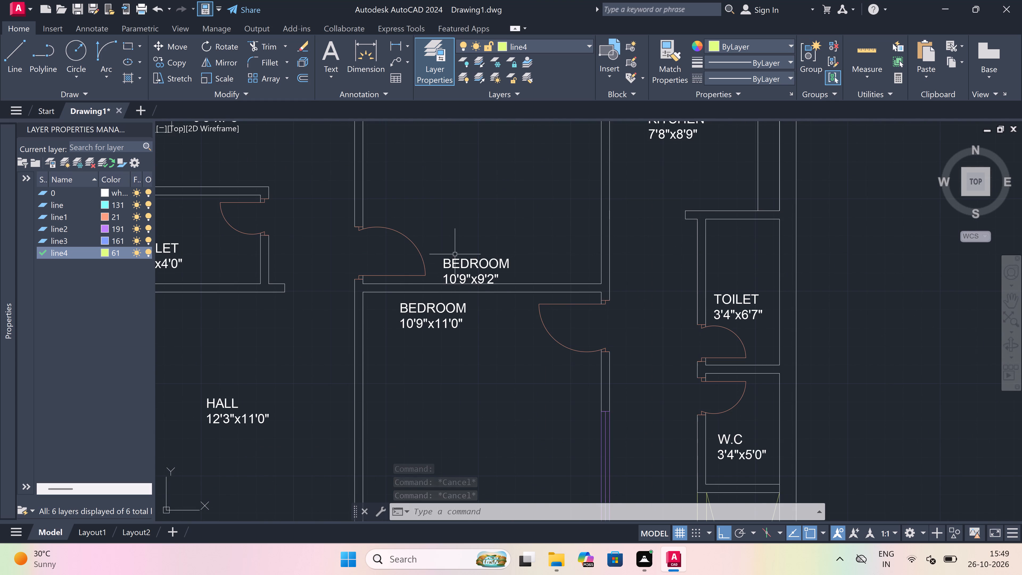
pyautogui.scroll(1, 455, 252)
pyautogui.click(446, 273)
pyautogui.click(438, 262)
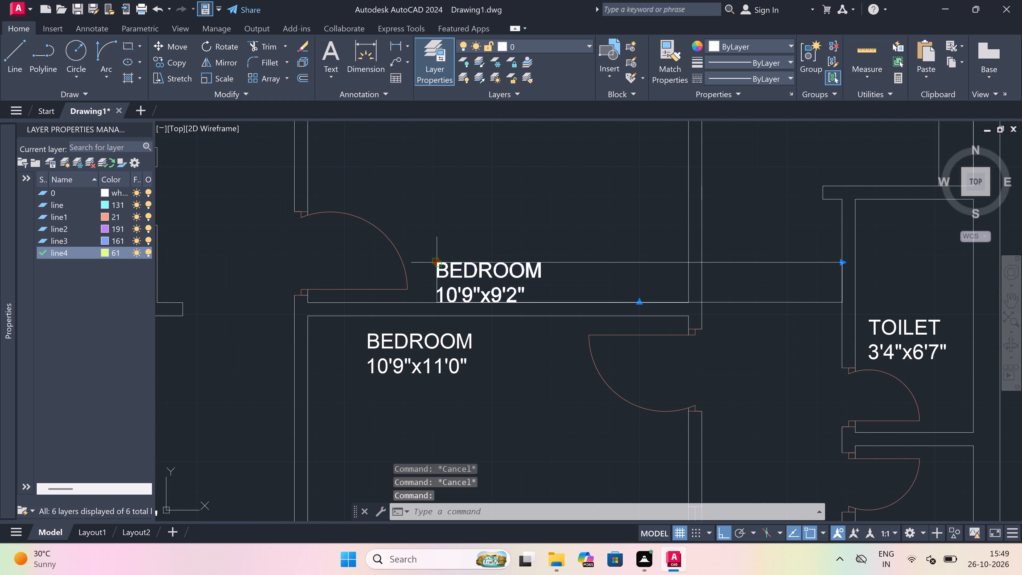
pyautogui.press('F8')
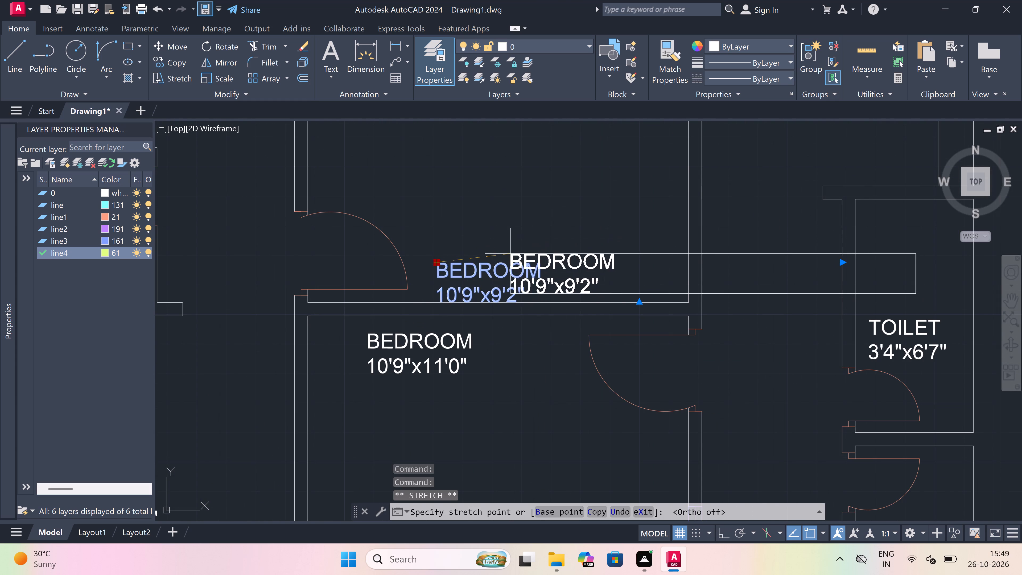
pyautogui.scroll(1, 507, 267)
pyautogui.click(517, 250)
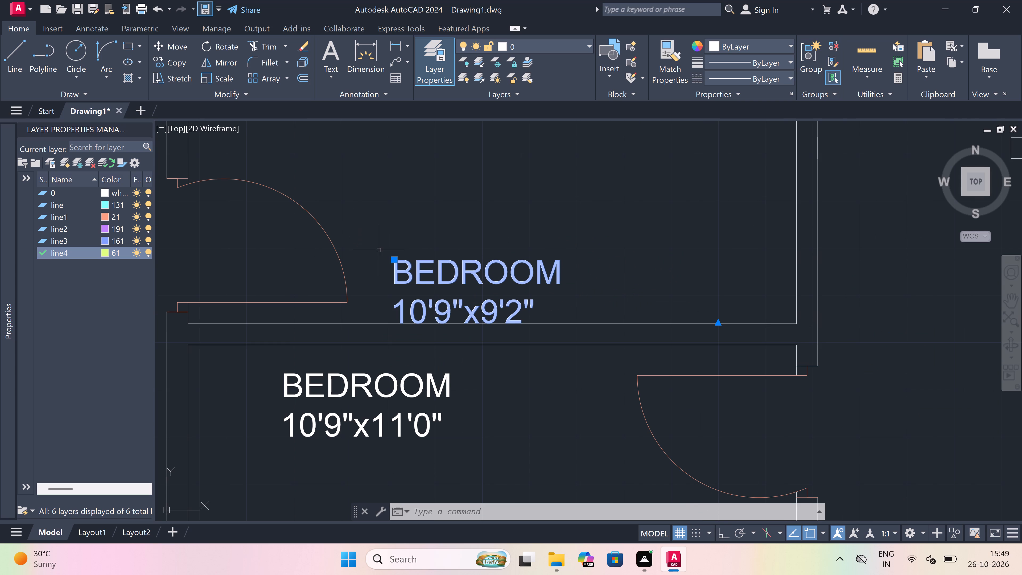
pyautogui.click(397, 257)
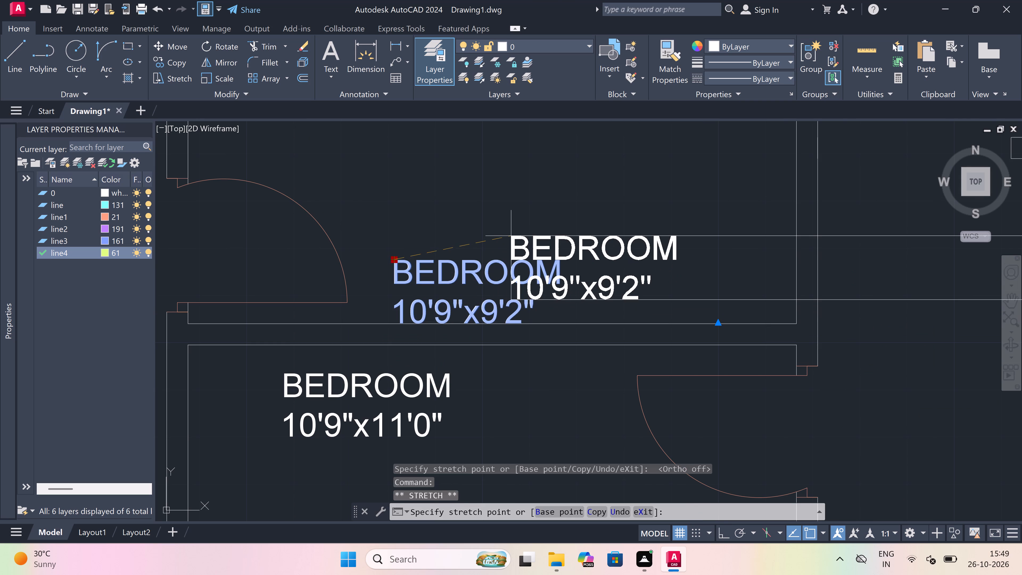
pyautogui.click(509, 240)
pyautogui.press('Escape')
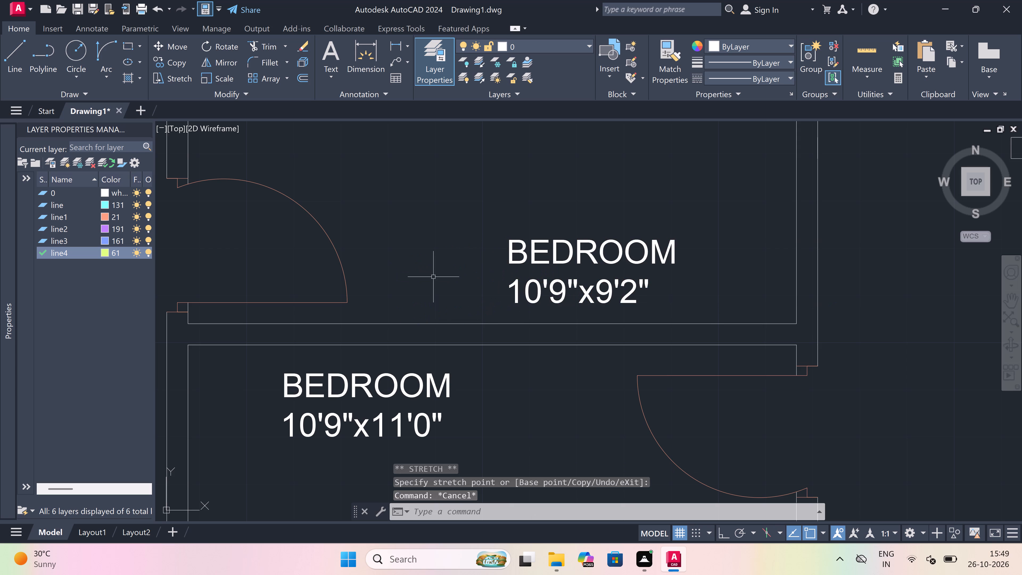
# Rotate the BALCONY 3'0" label by 90° with ortho on so it reads vertically along the balcony.
pyautogui.scroll(-2, 433, 277)
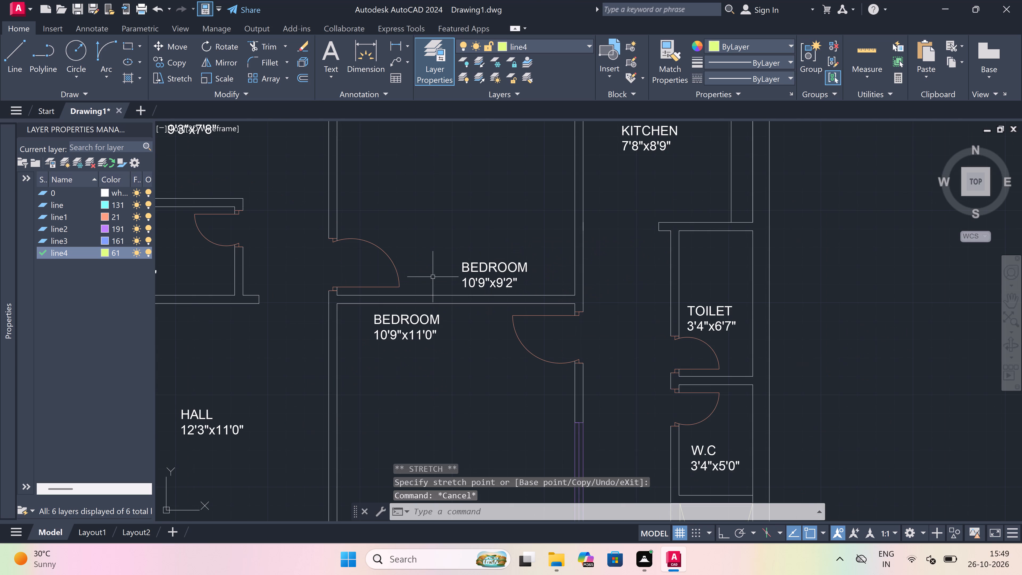
pyautogui.scroll(-4, 433, 277)
pyautogui.scroll(2, 396, 238)
pyautogui.scroll(1, 367, 270)
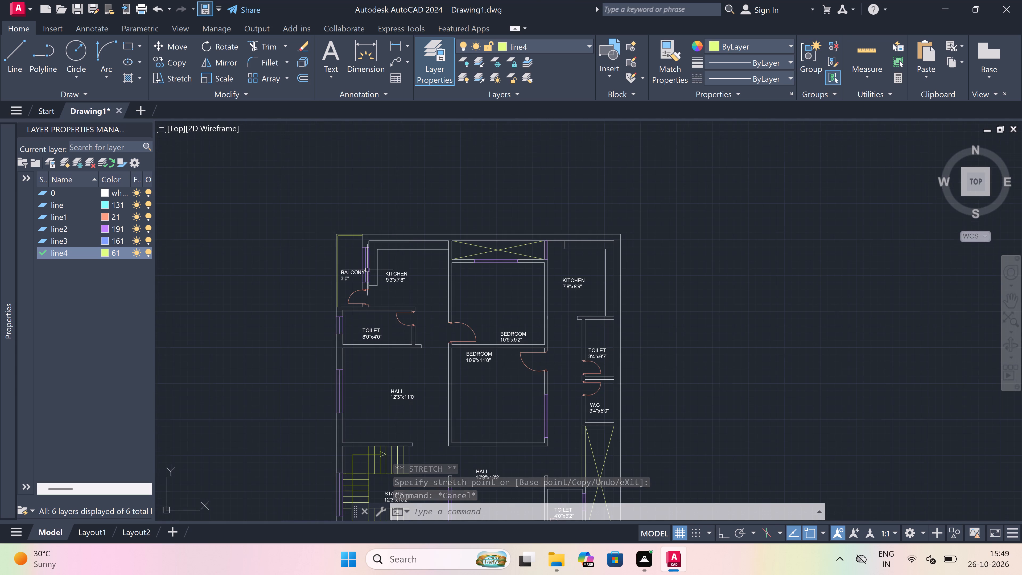
pyautogui.scroll(1, 329, 286)
pyautogui.scroll(2, 332, 261)
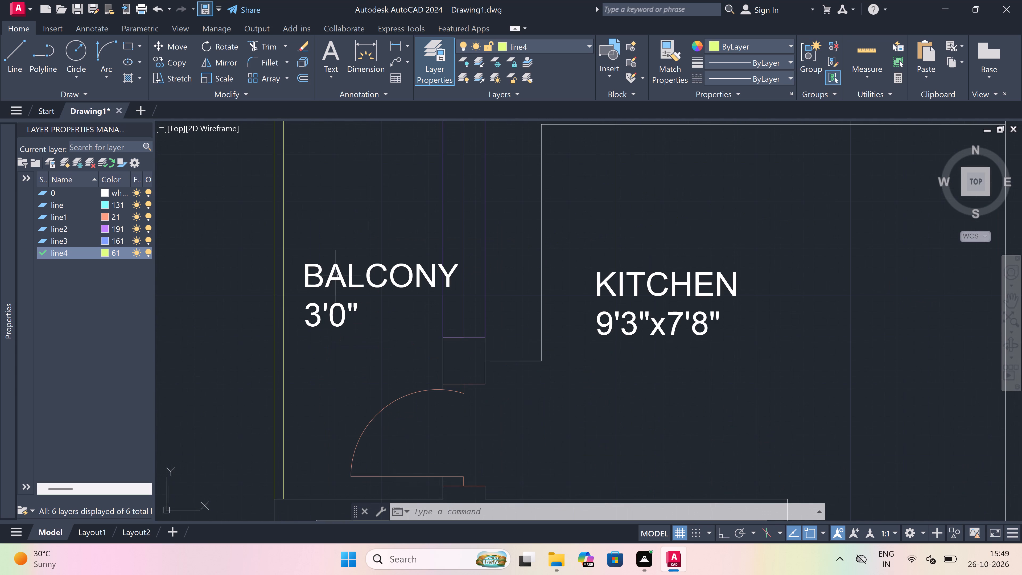
pyautogui.click(336, 276)
pyautogui.moveTo(225, 43); pyautogui.dragTo(226, 42)
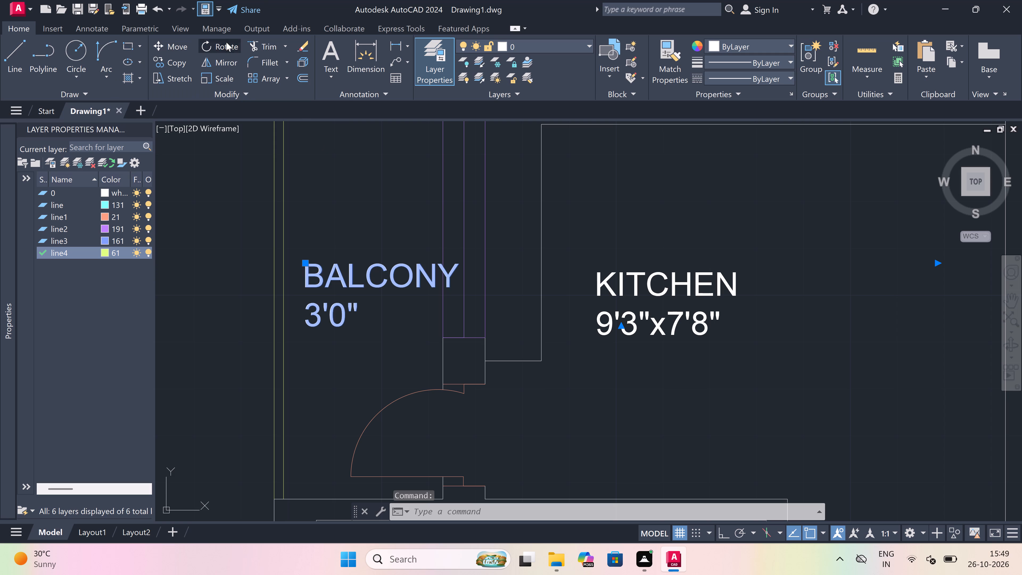
pyautogui.moveTo(226, 42); pyautogui.dragTo(256, 68)
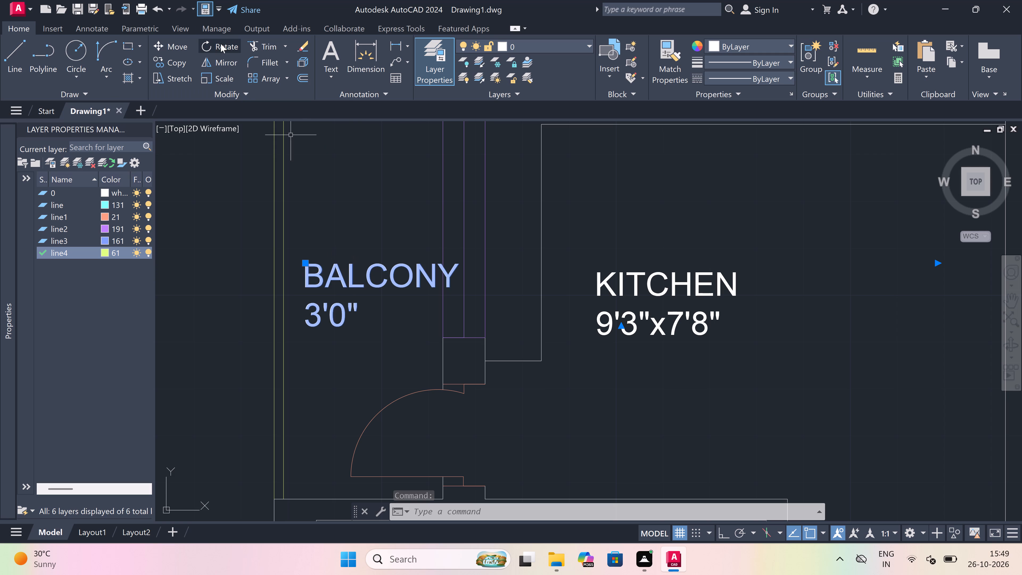
pyautogui.click(221, 43)
pyautogui.moveTo(368, 268); pyautogui.dragTo(369, 261)
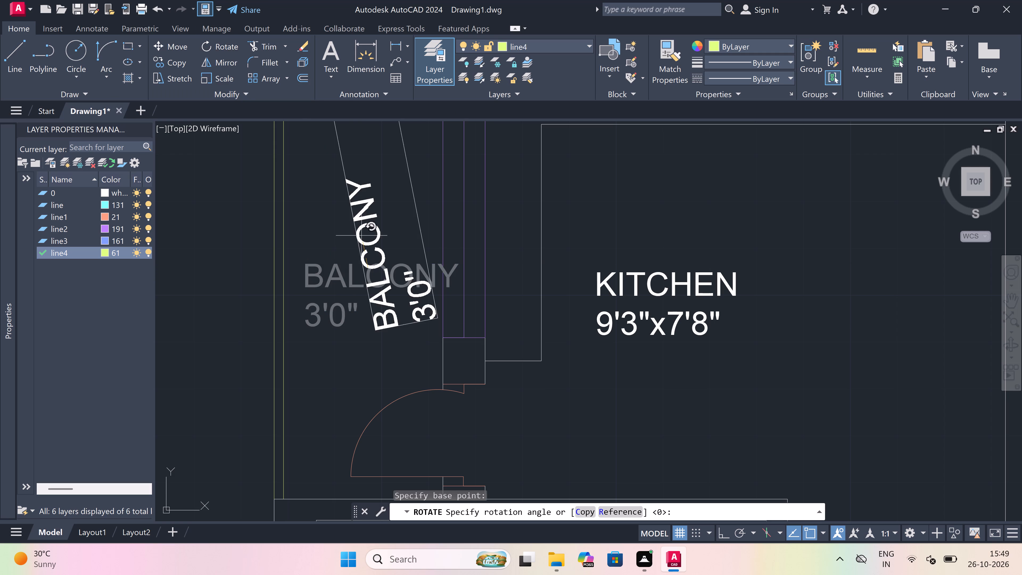
pyautogui.press('F8')
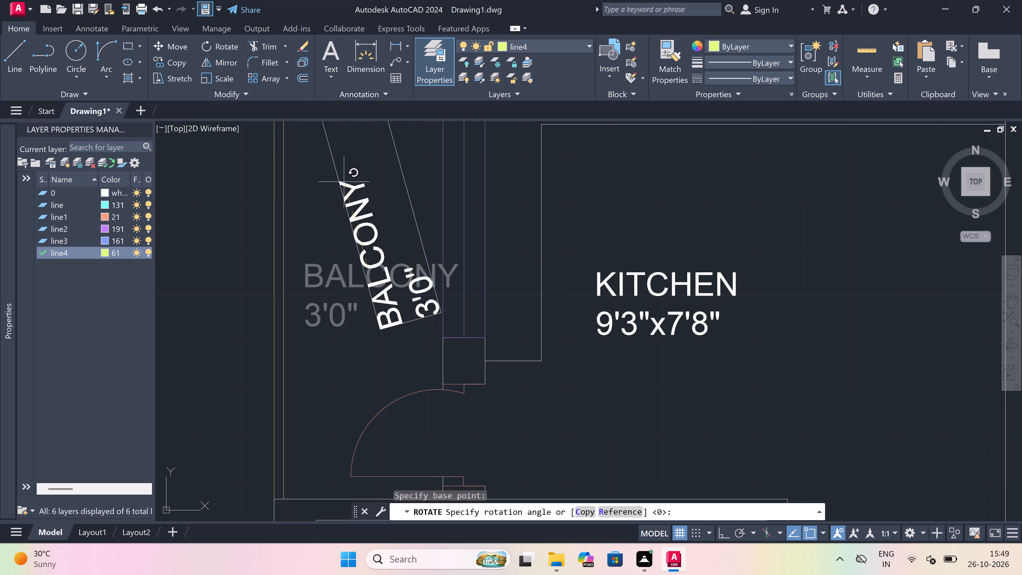
pyautogui.click(348, 197)
pyautogui.click(367, 241)
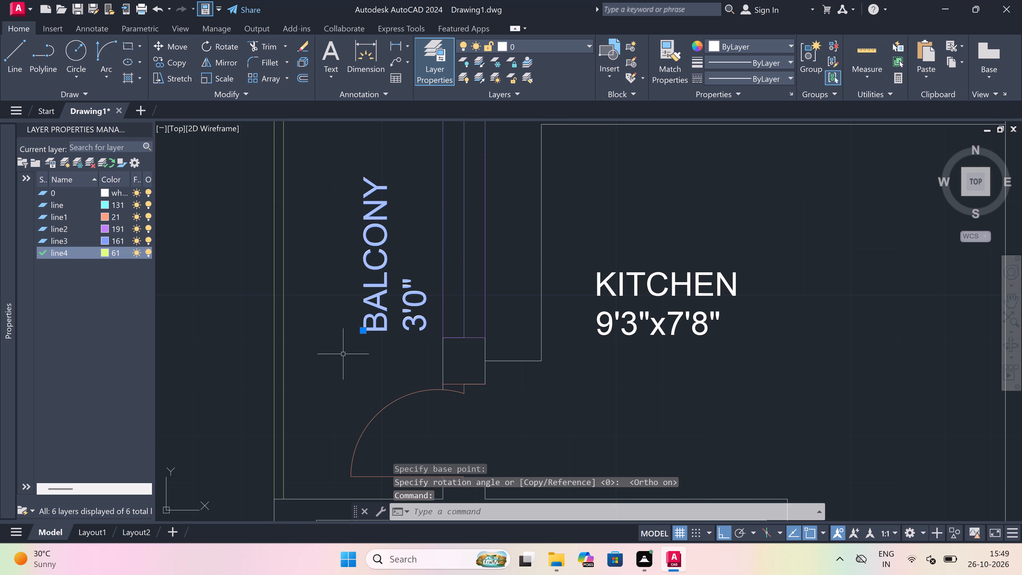
# Move the vertical BALCONY label about 11" west, between the balcony's outer line and the kitchen window.
pyautogui.click(361, 333)
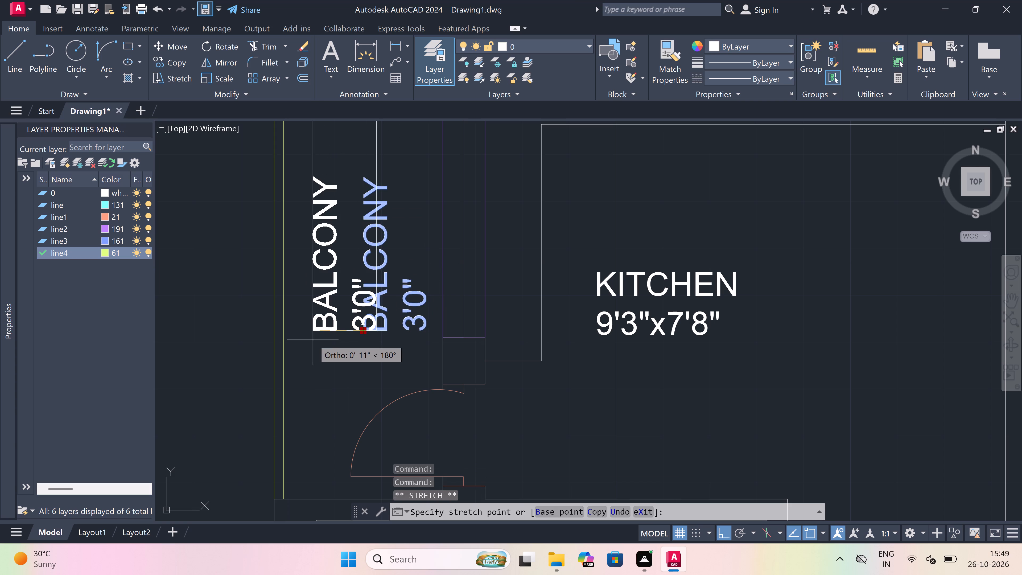
pyautogui.moveTo(313, 337); pyautogui.dragTo(318, 334)
pyautogui.press('Escape')
# Review the label placement across the whole floor plan and around the balcony and northwest kitchen.
pyautogui.scroll(-5, 351, 317)
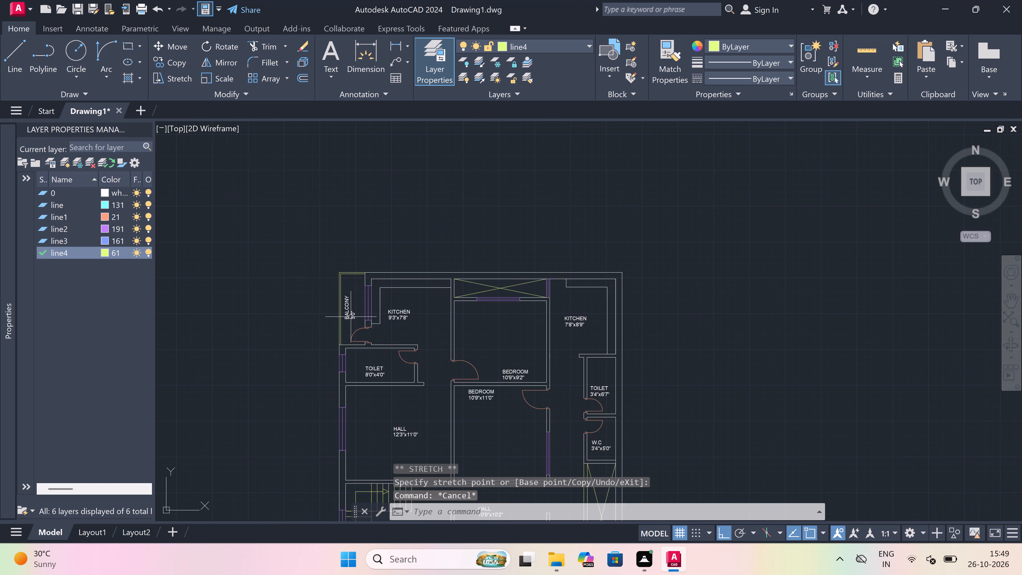
pyautogui.scroll(1, 351, 315)
pyautogui.scroll(-2, 352, 314)
pyautogui.scroll(2, 372, 362)
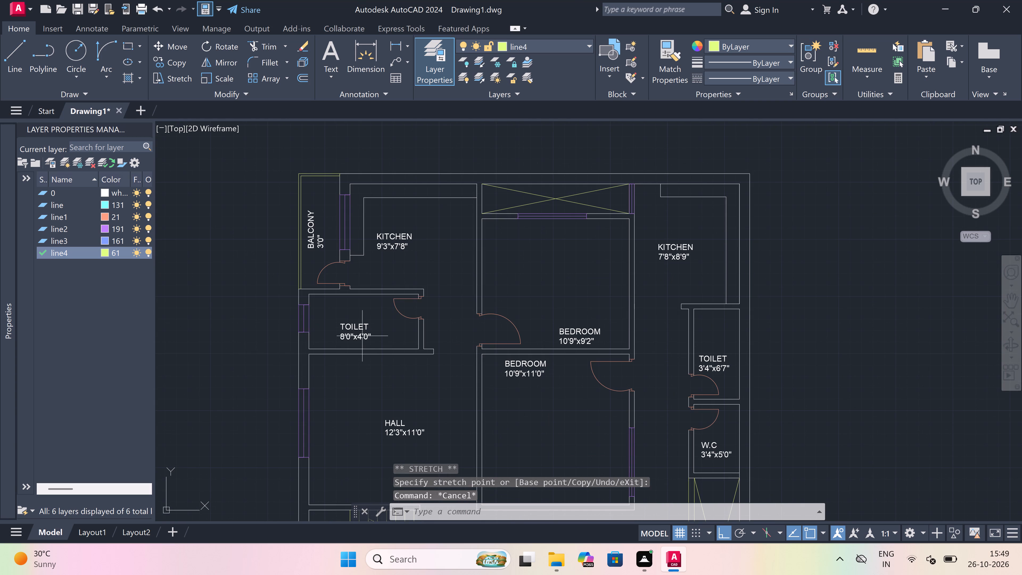
pyautogui.scroll(-4, 414, 232)
pyautogui.scroll(2, 418, 264)
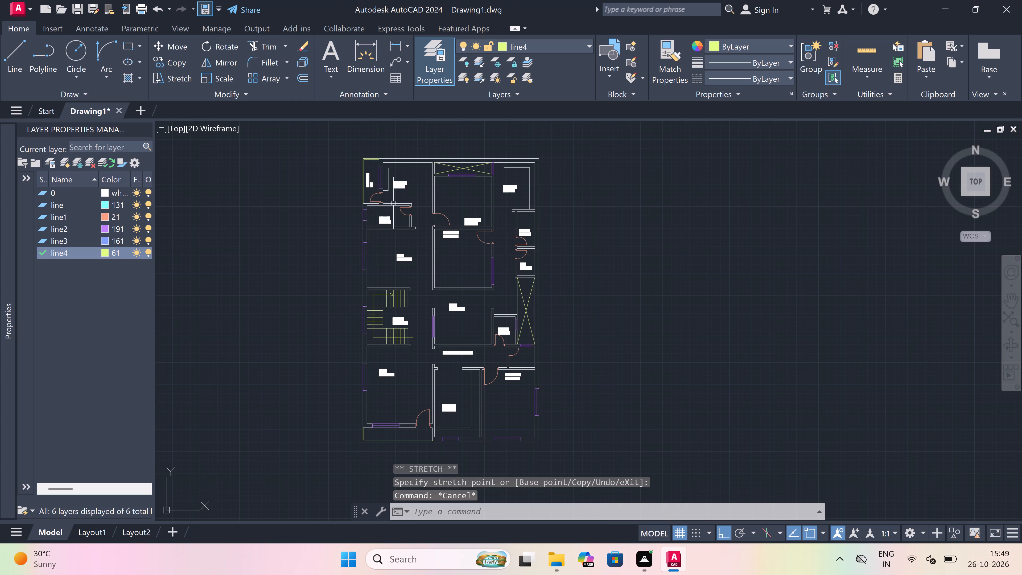
pyautogui.scroll(3, 396, 146)
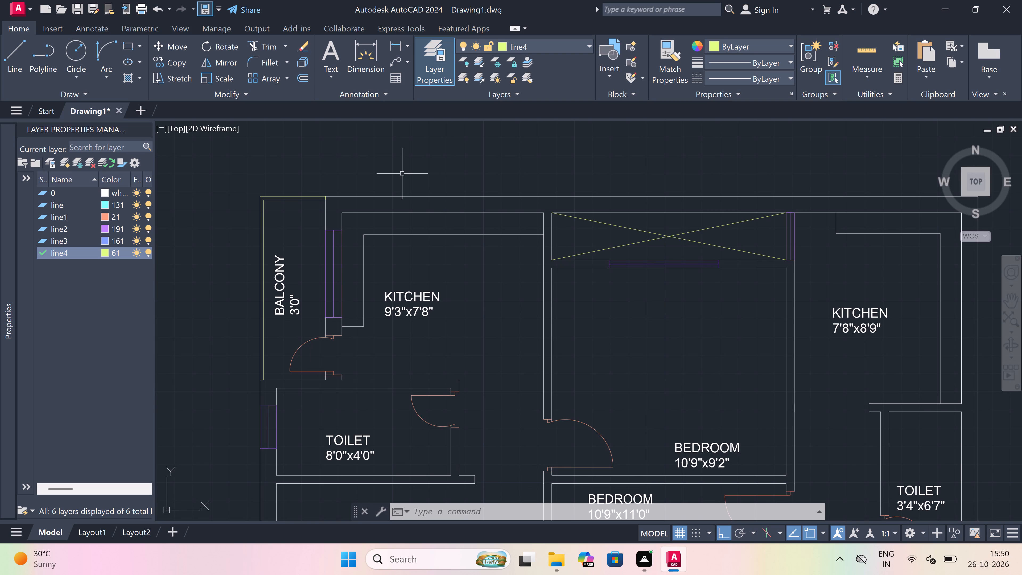
pyautogui.scroll(1, 402, 174)
pyautogui.scroll(-2, 402, 174)
pyautogui.scroll(2, 401, 170)
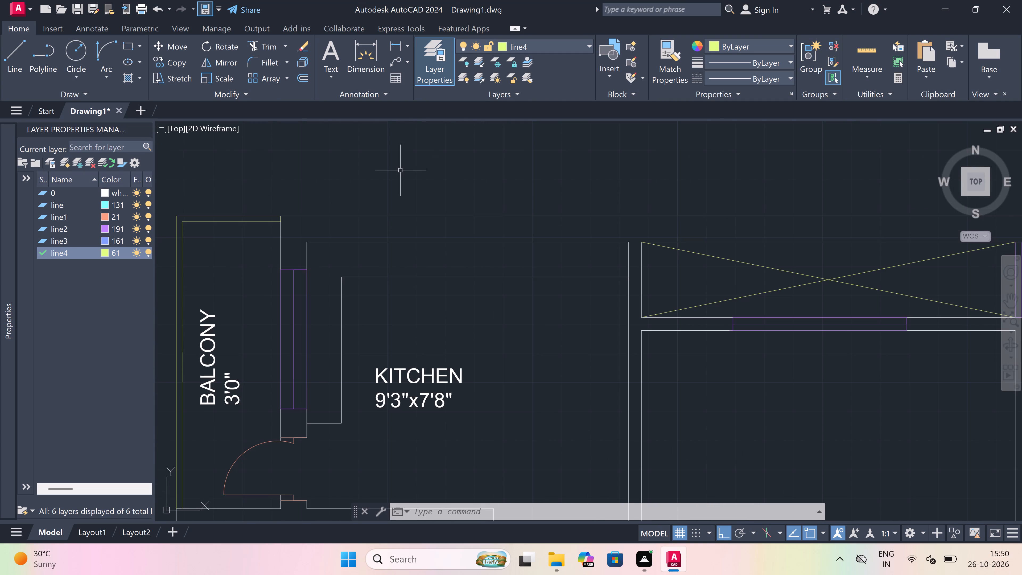
# Start a hatch with the ANSI32 pattern and the hatch colour 122,175,223.
pyautogui.write('h')
pyautogui.press('space')
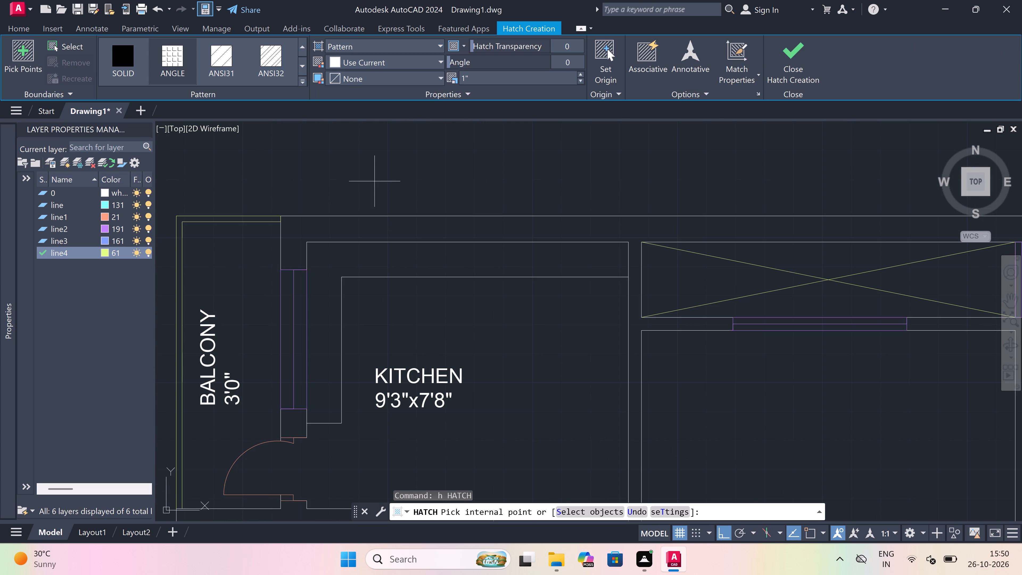
pyautogui.click(263, 47)
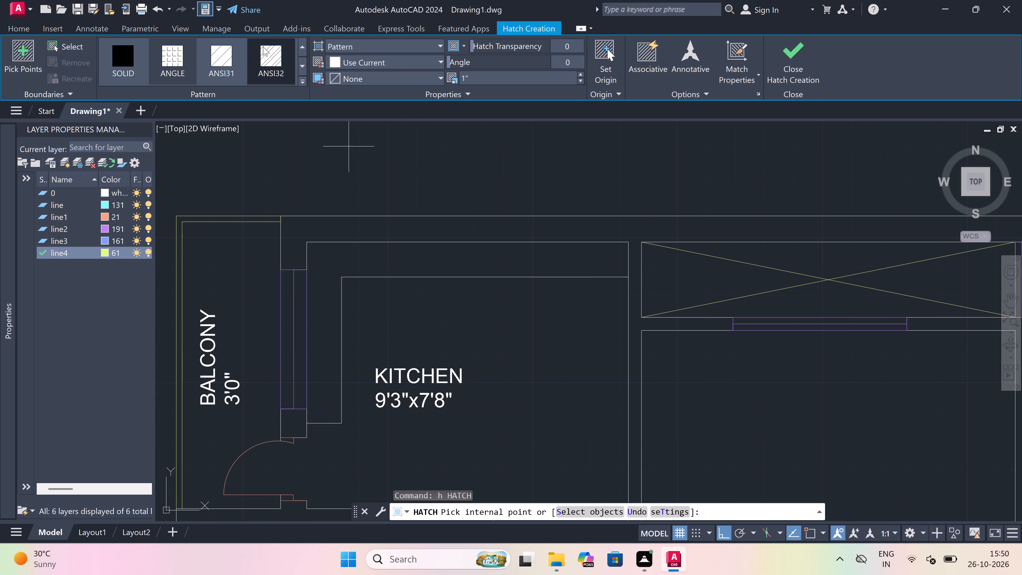
pyautogui.click(391, 62)
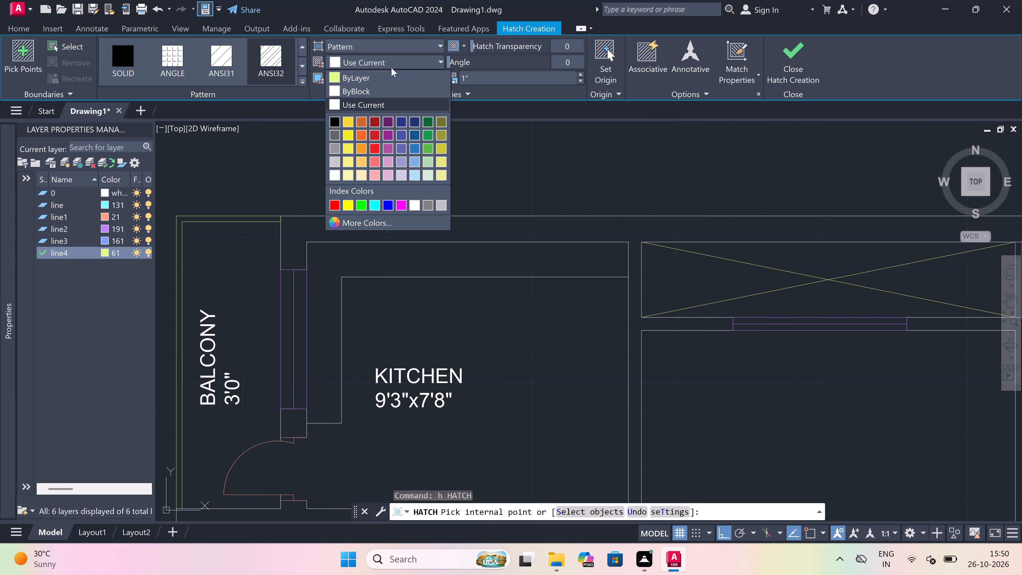
pyautogui.click(411, 157)
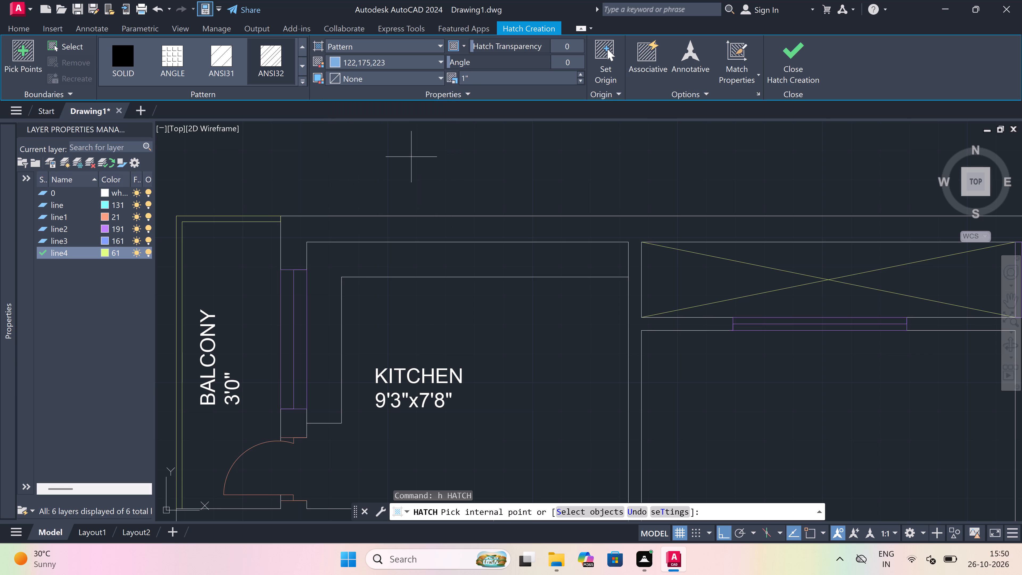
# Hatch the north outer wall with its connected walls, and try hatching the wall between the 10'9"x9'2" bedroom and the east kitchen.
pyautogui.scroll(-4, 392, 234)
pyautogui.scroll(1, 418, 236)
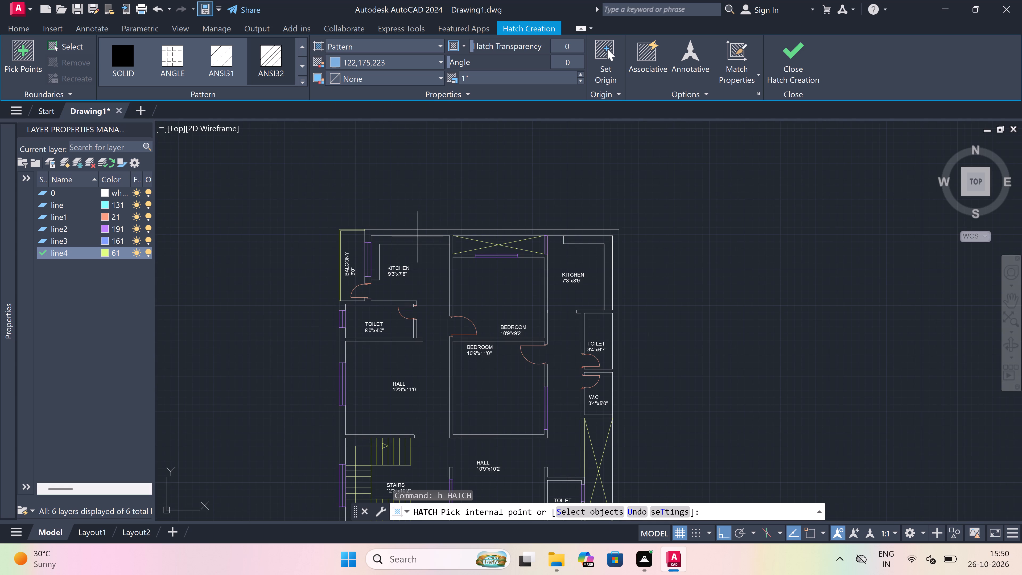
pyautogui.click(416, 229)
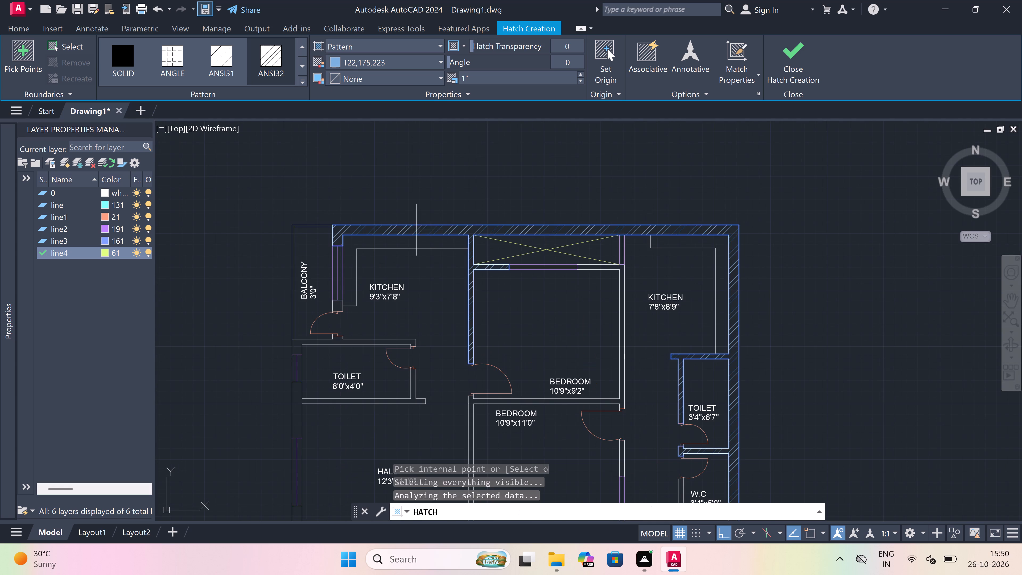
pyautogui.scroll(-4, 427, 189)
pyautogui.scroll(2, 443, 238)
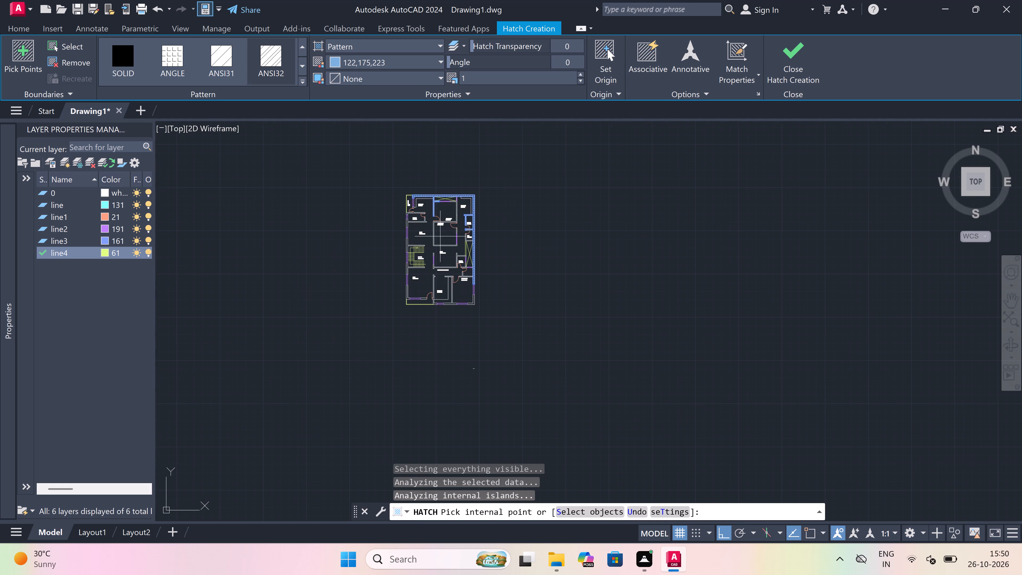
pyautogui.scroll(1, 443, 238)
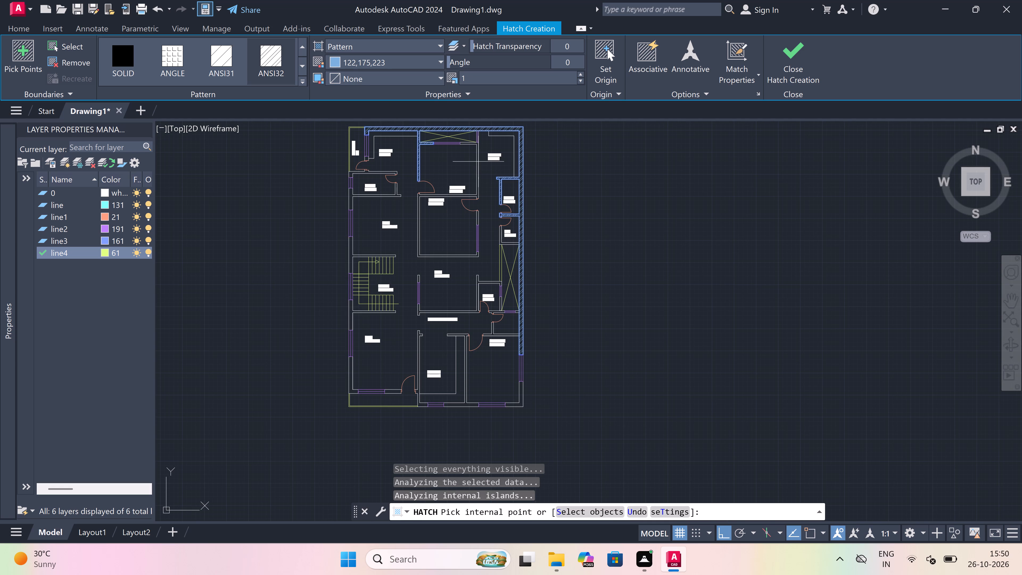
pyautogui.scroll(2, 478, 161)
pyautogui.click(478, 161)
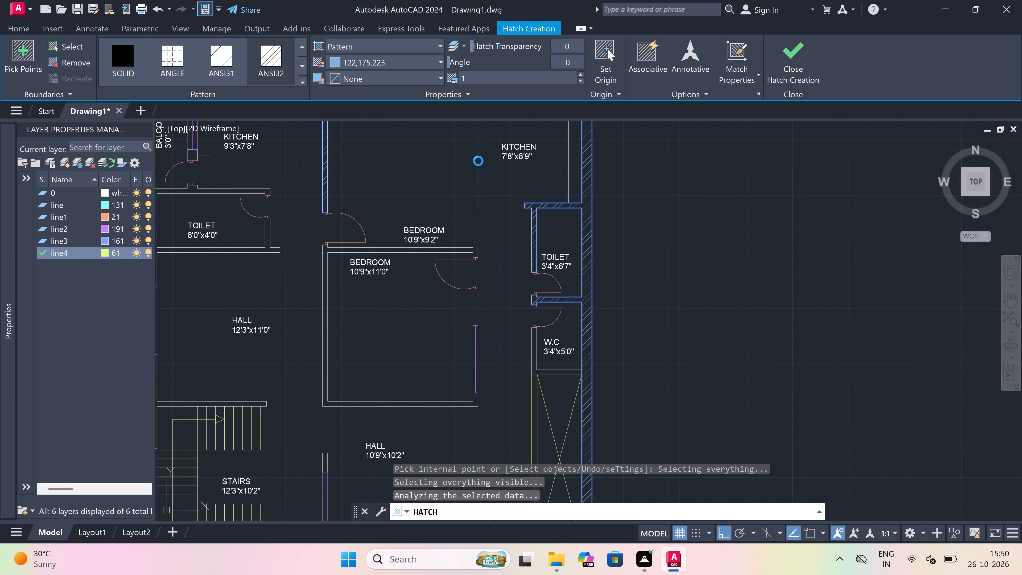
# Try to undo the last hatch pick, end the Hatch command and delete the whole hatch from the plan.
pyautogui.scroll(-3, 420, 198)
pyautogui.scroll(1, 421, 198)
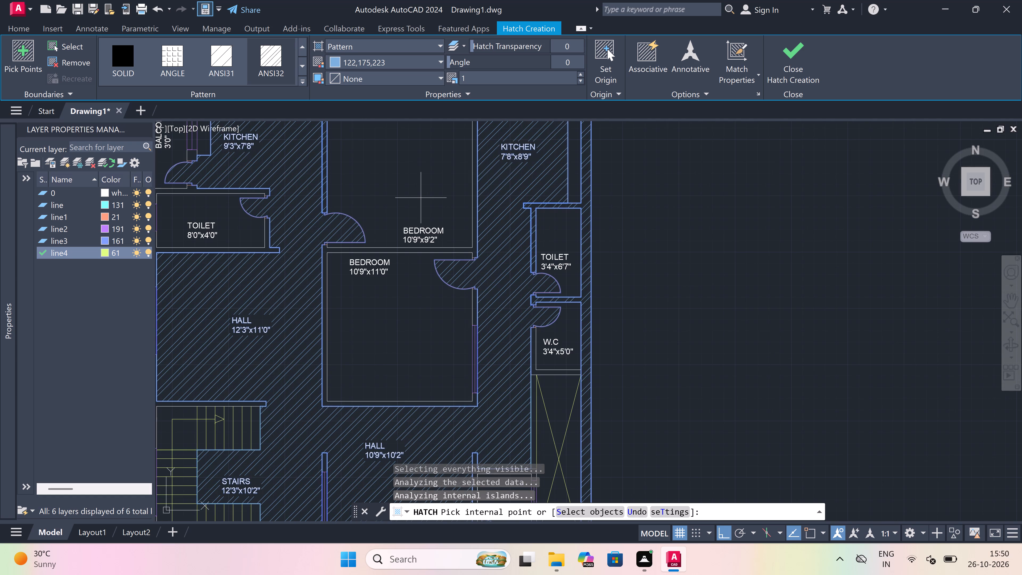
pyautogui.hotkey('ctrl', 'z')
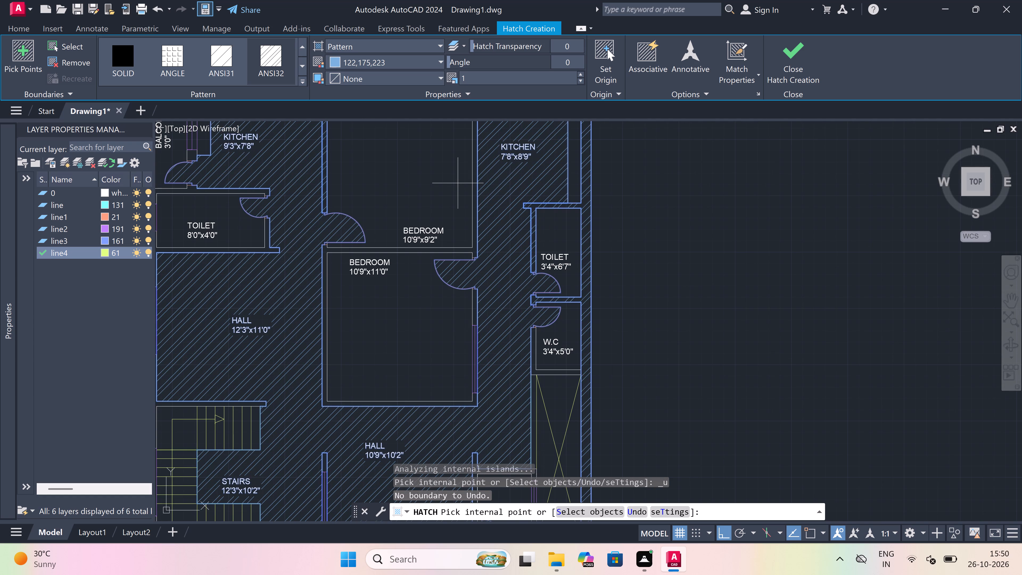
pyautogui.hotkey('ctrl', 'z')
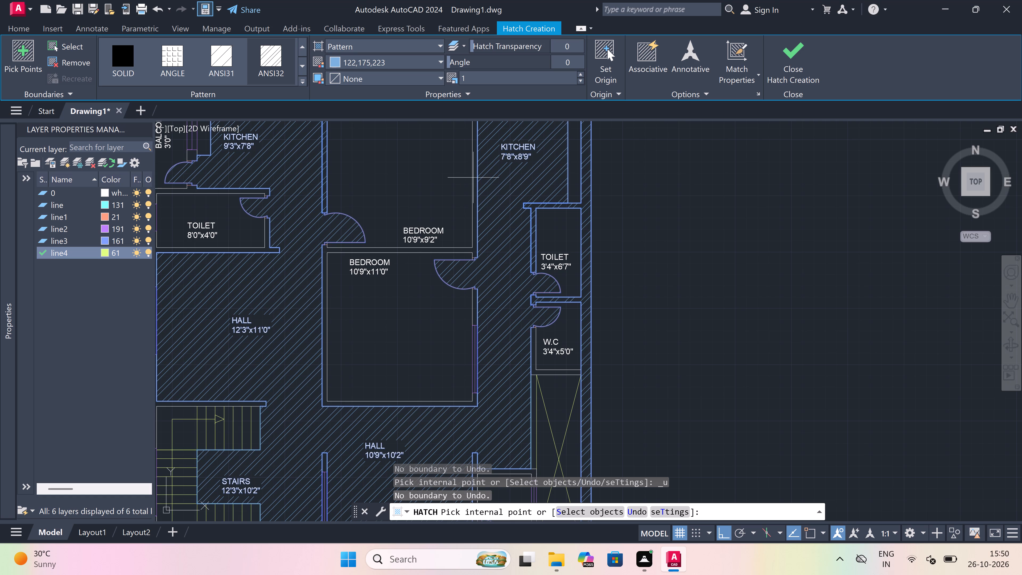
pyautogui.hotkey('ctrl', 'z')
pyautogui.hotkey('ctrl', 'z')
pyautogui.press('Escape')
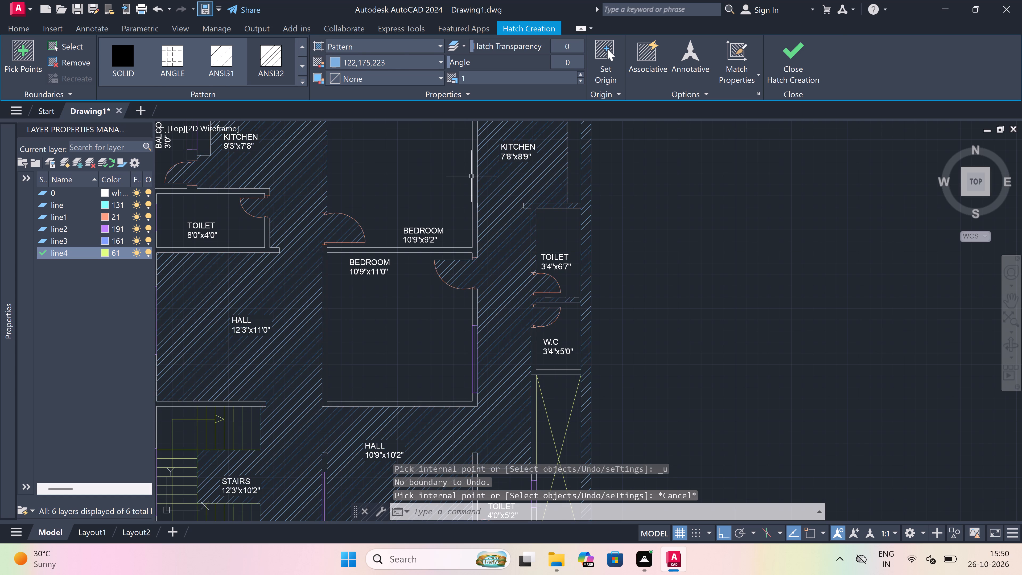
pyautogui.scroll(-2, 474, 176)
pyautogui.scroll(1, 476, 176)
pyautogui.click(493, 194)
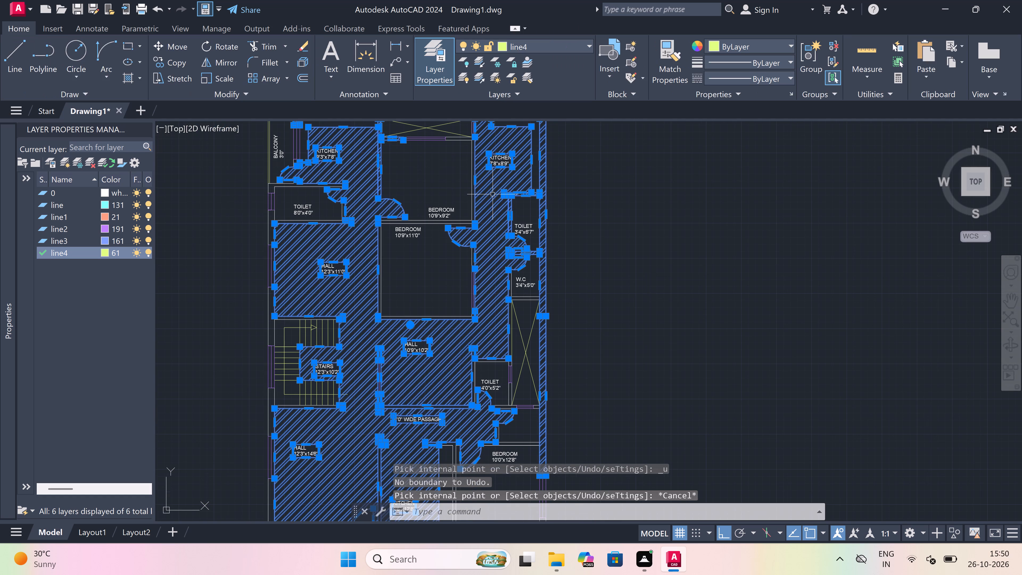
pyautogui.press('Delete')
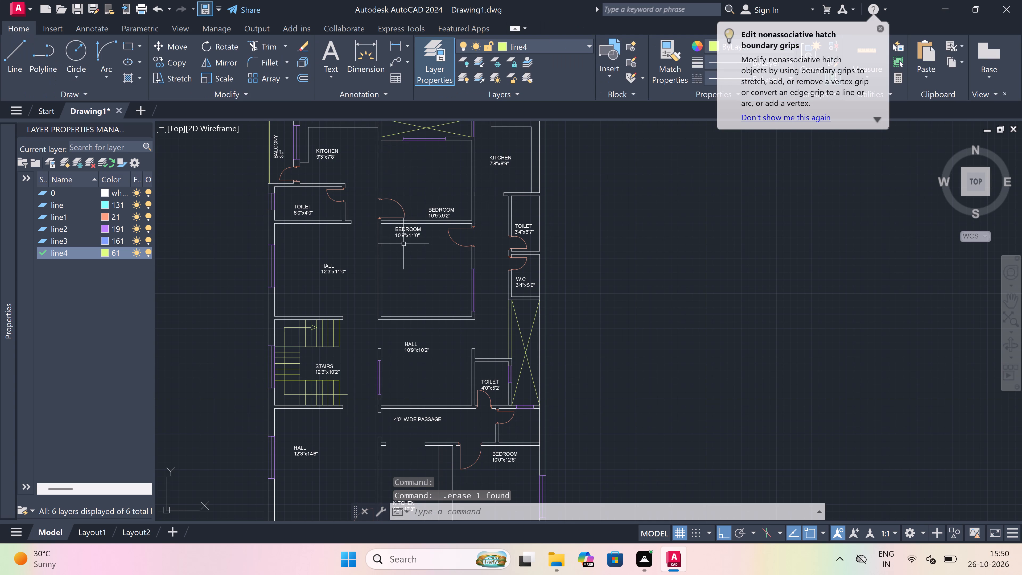
# Start an ANSI32 hatch and fill the walls around the 8'0"x4'0" toilet, including the adjoining west outer wall pieces.
pyautogui.write('h')
pyautogui.press('space')
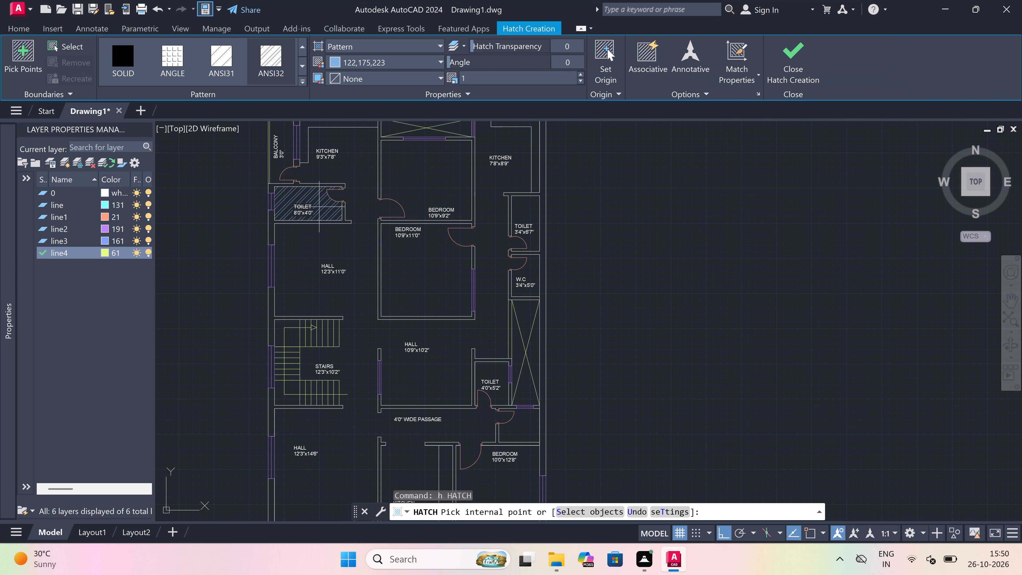
pyautogui.click(269, 59)
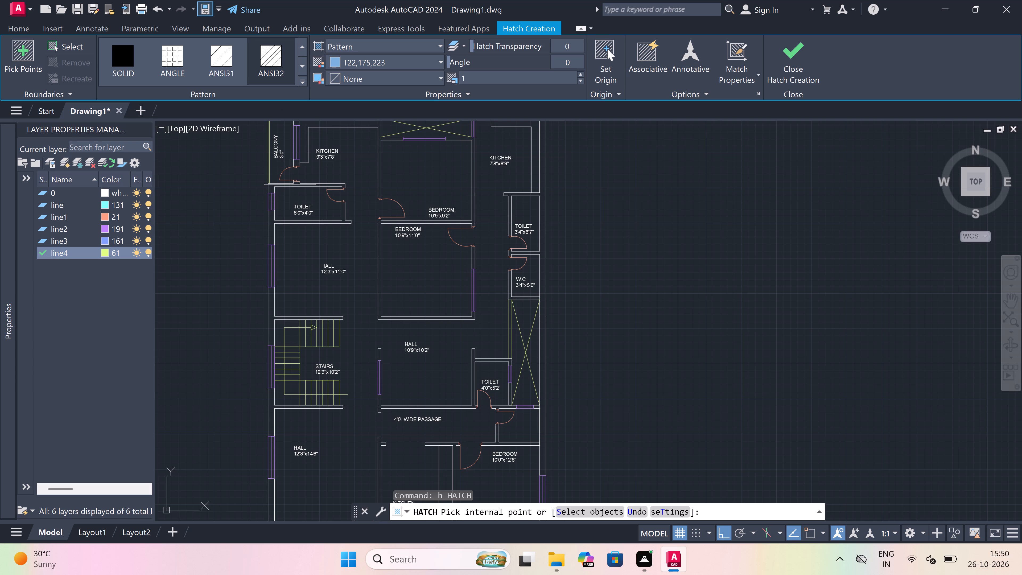
pyautogui.scroll(1, 290, 186)
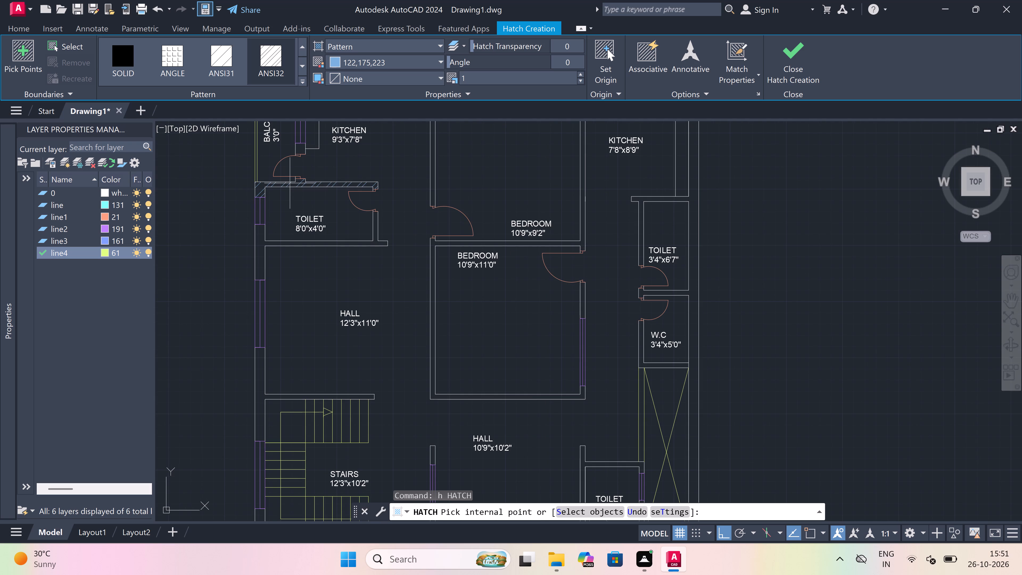
pyautogui.scroll(1, 288, 179)
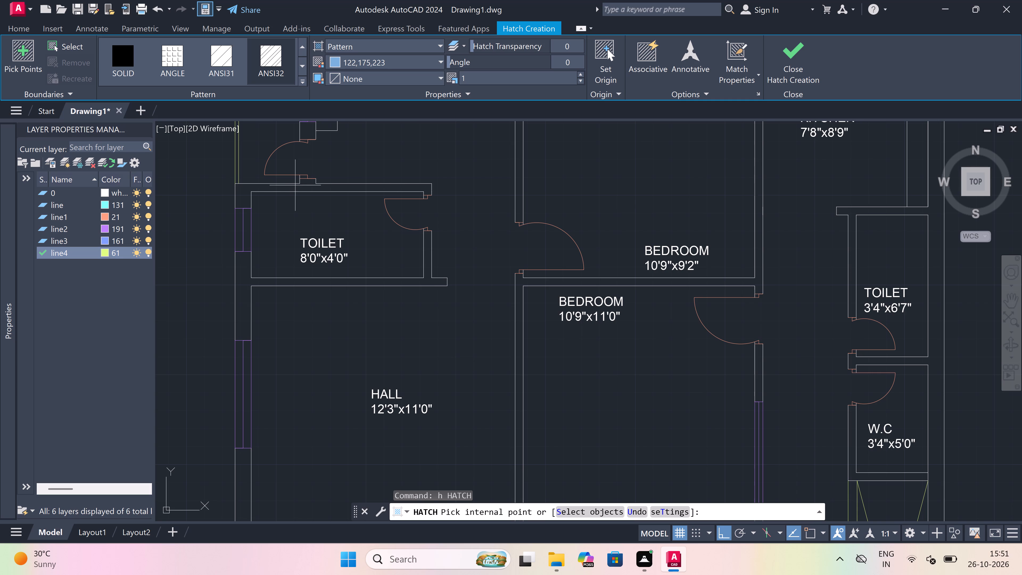
pyautogui.click(296, 188)
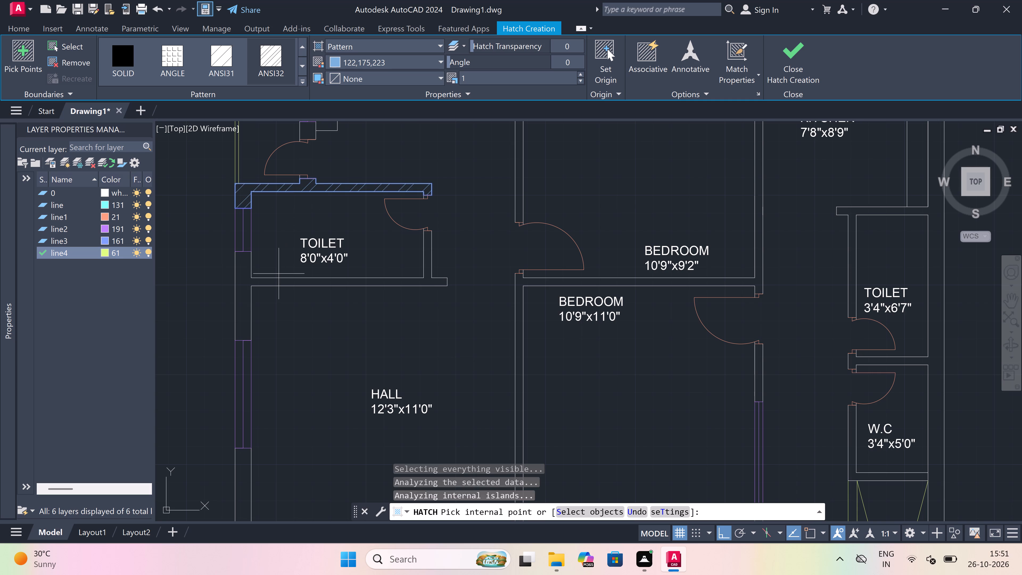
pyautogui.click(260, 281)
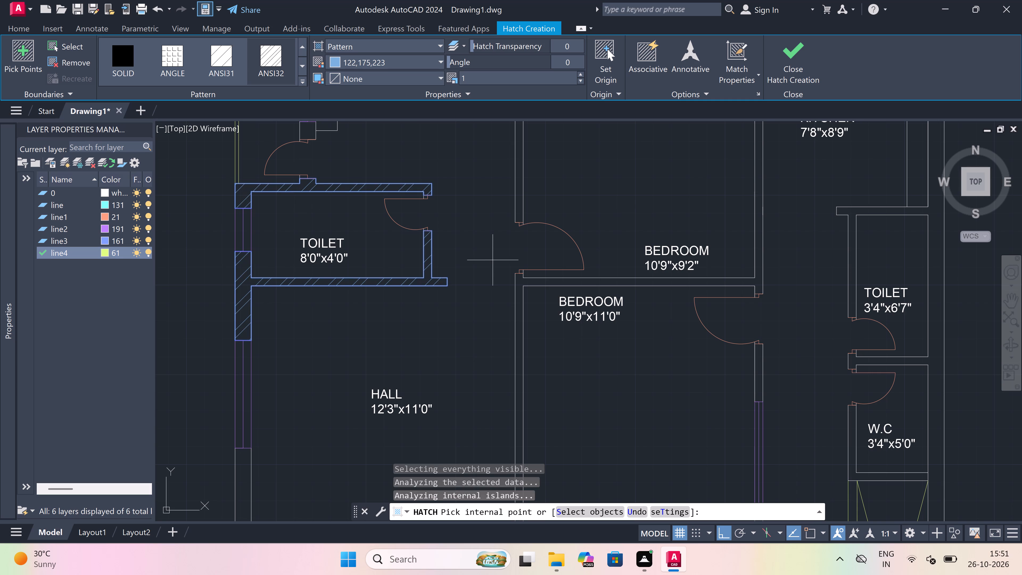
# Hatch the connected walls of the 10'9"x9'2" and 10'9"x11'0" bedrooms and the north outer wall with its connected east outer wall.
pyautogui.click(520, 300)
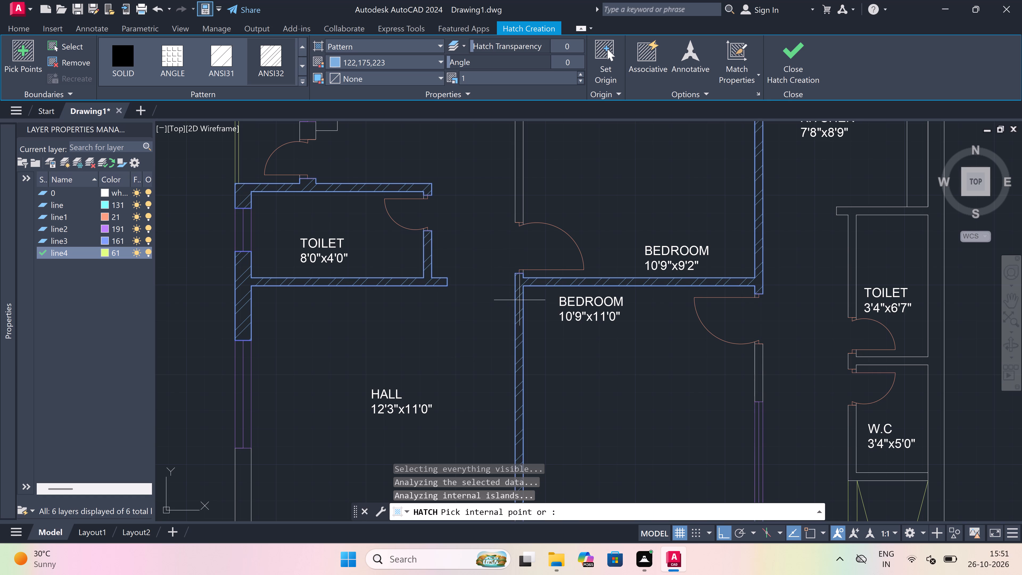
pyautogui.scroll(-4, 405, 286)
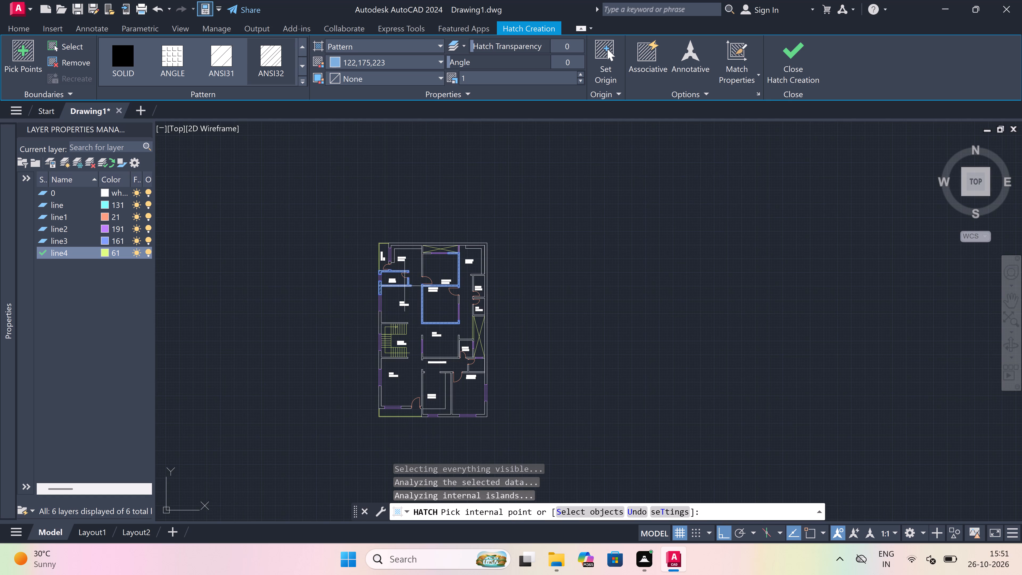
pyautogui.scroll(2, 380, 248)
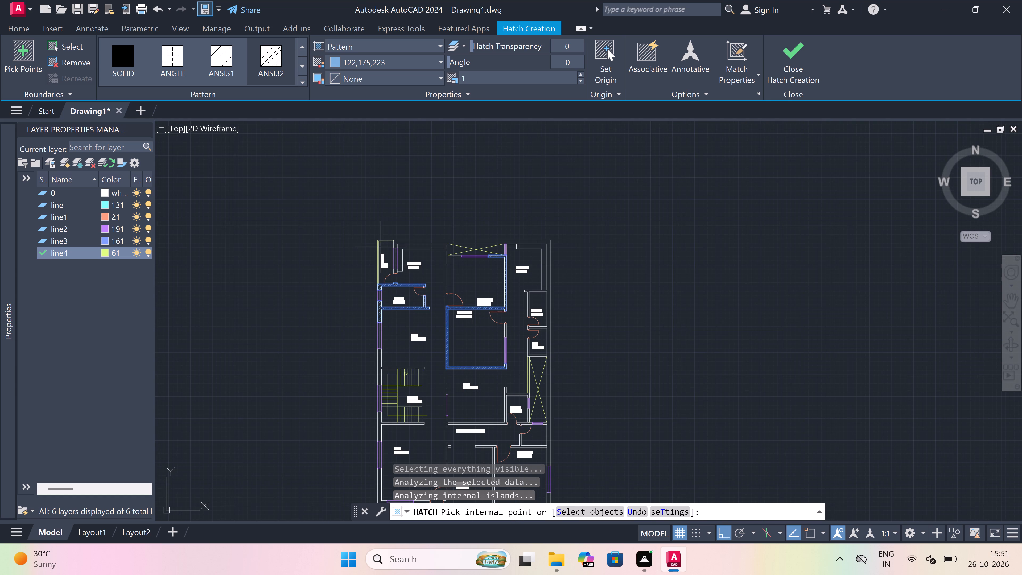
pyautogui.click(432, 242)
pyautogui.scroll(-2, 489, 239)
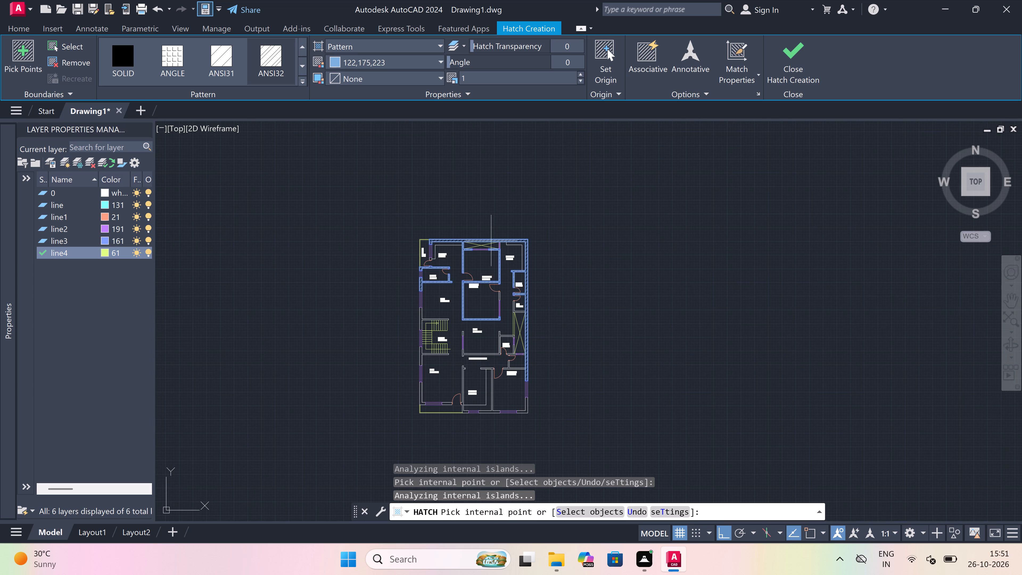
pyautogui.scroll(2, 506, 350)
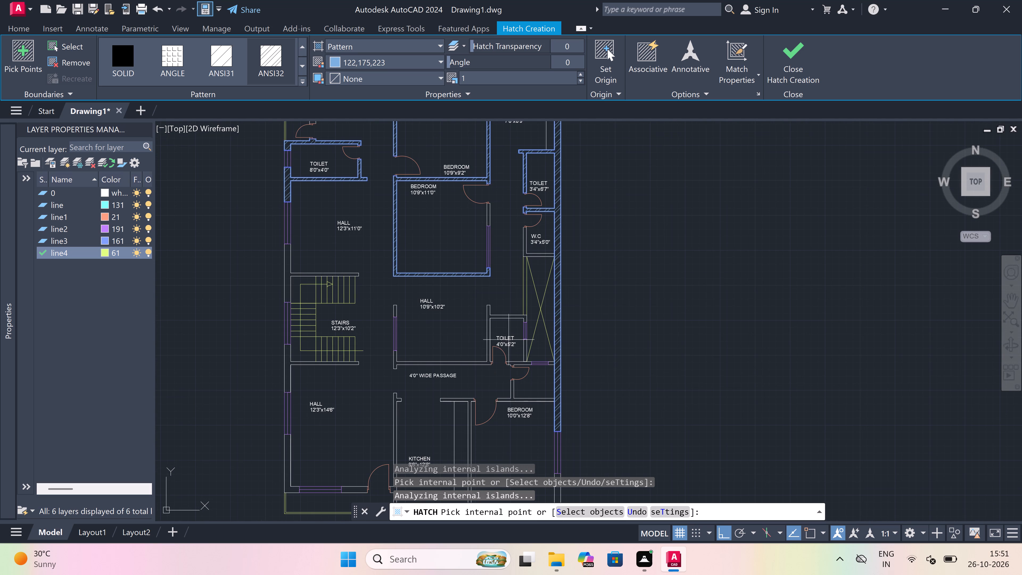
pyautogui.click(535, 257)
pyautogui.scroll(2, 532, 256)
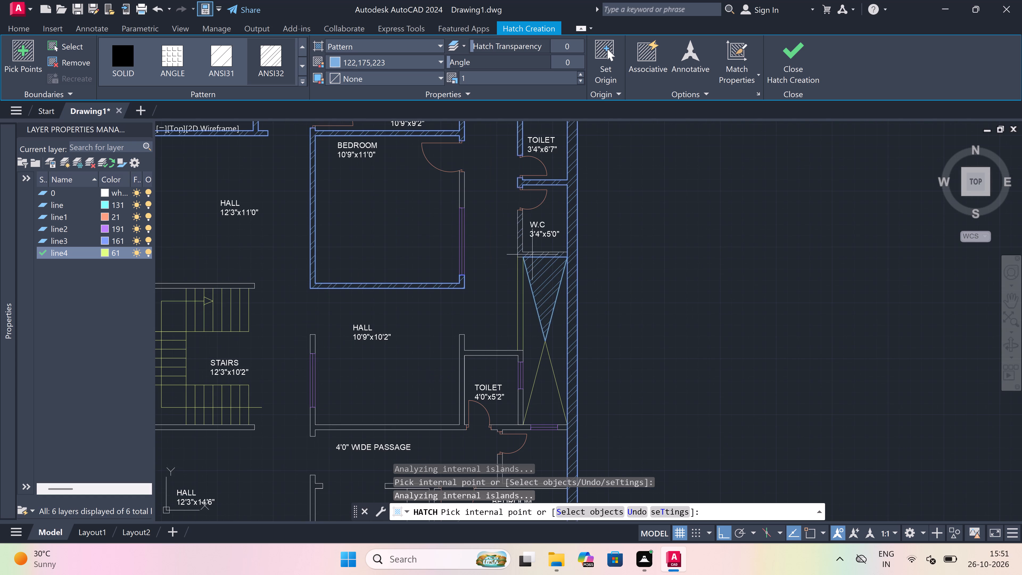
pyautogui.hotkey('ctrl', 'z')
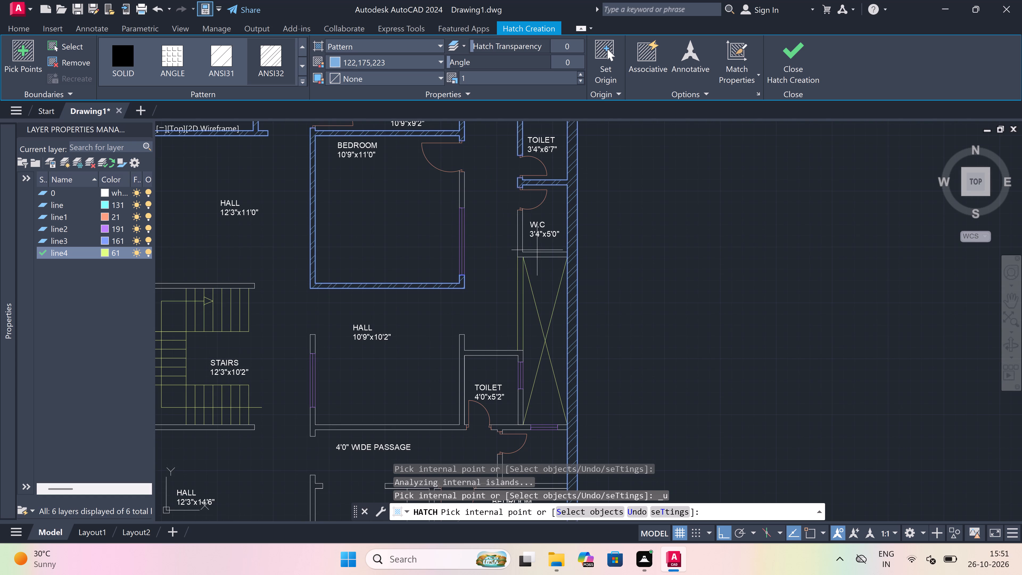
# Hatch the W.C.'s west and south walls and the wall pieces on both sides of the window south of the crossed shaft.
pyautogui.click(538, 254)
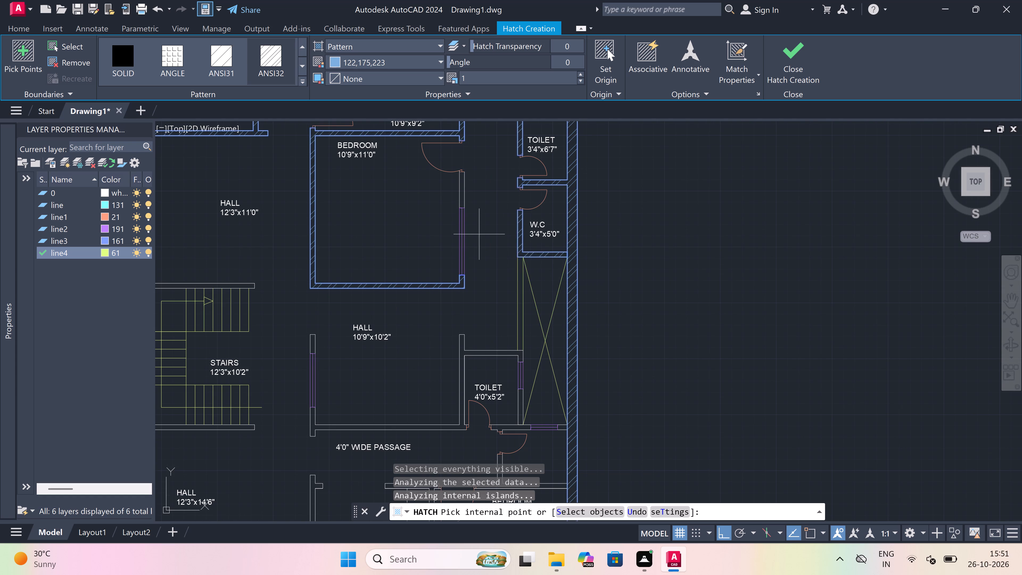
pyautogui.scroll(-3, 479, 234)
pyautogui.scroll(2, 475, 261)
pyautogui.scroll(2, 490, 287)
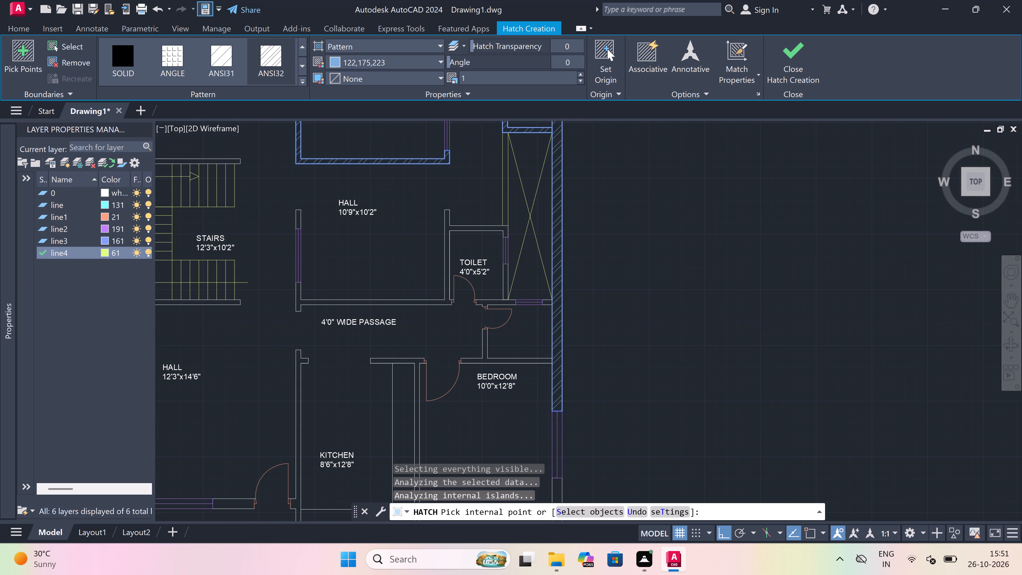
pyautogui.click(499, 303)
pyautogui.scroll(1, 568, 308)
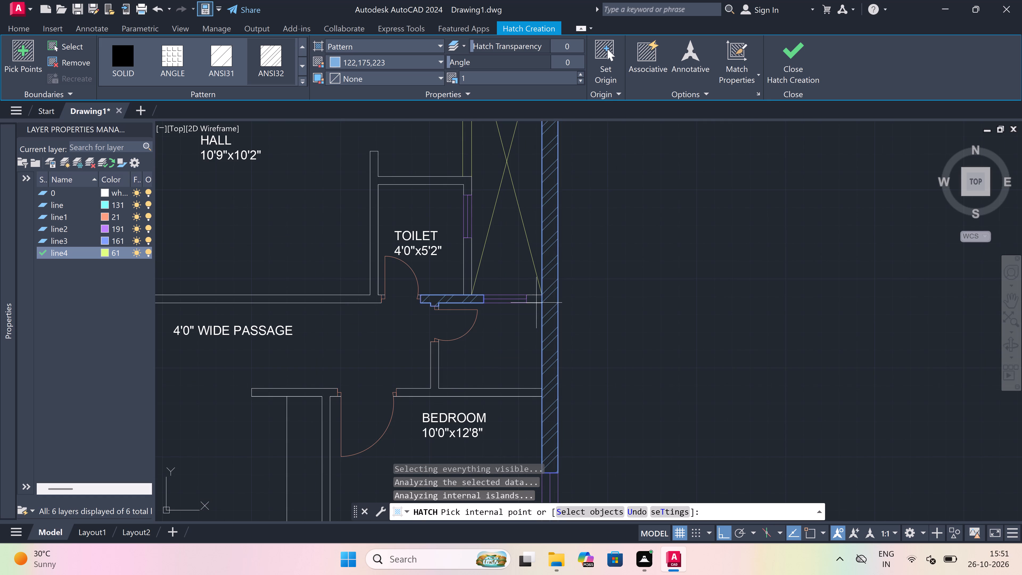
pyautogui.click(536, 301)
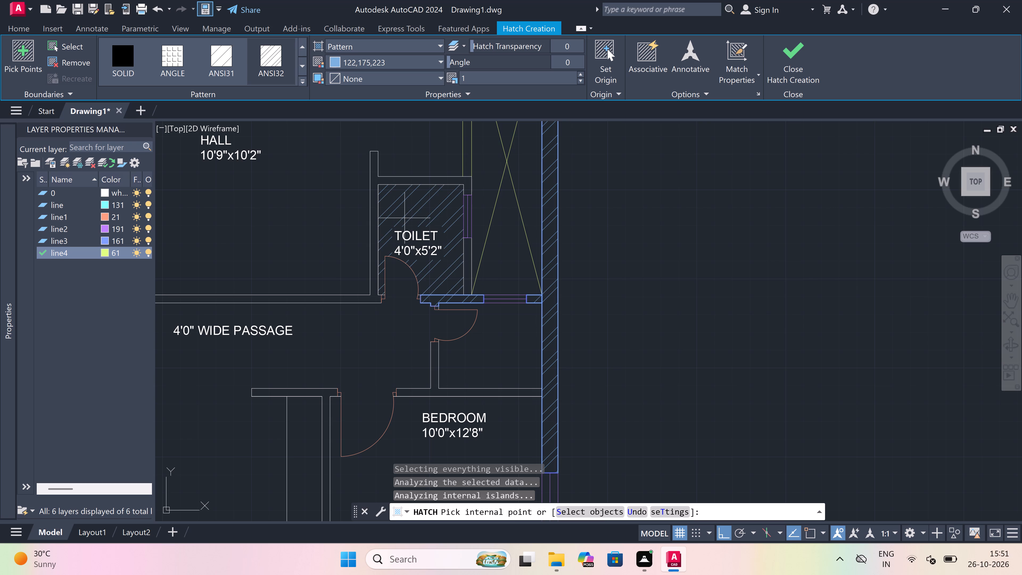
# Hatch the west and north walls of the 4'0"x5'2" toilet with the connected wall between the 10'9"x10'2" hall and the passage.
pyautogui.scroll(-1, 405, 217)
pyautogui.scroll(1, 405, 217)
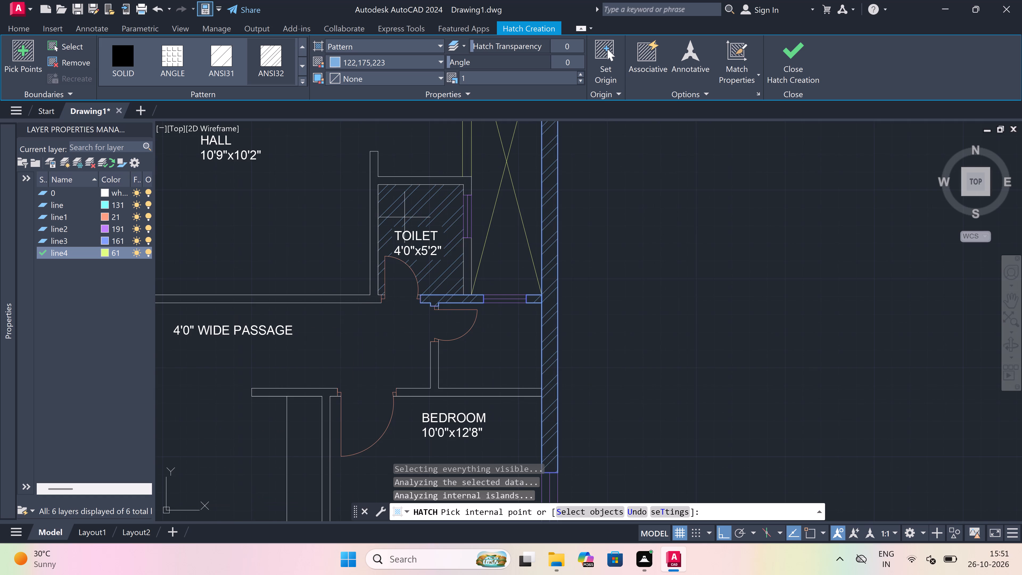
pyautogui.scroll(1, 405, 217)
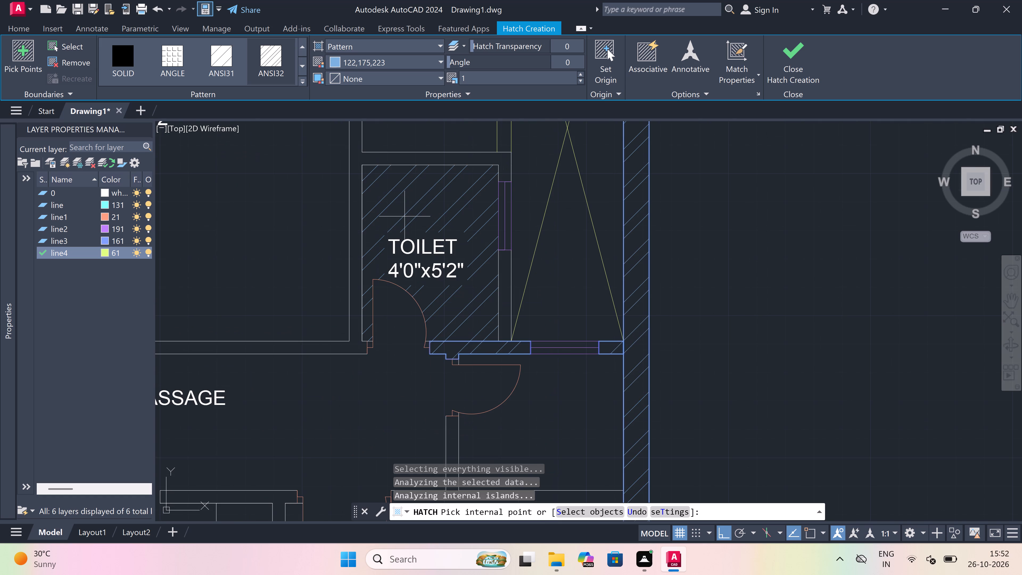
pyautogui.scroll(-1, 403, 213)
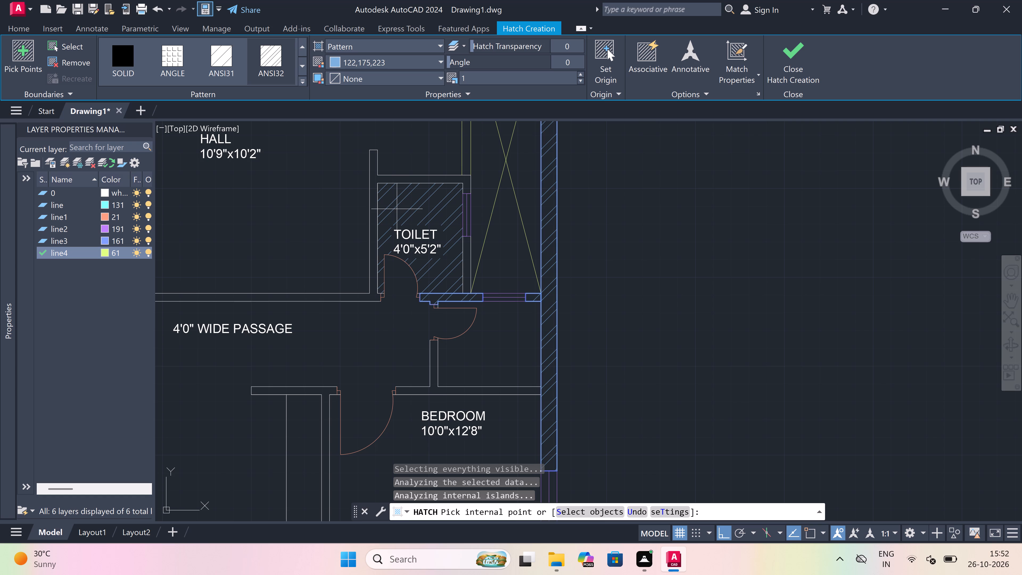
pyautogui.scroll(-1, 393, 207)
pyautogui.scroll(1, 393, 207)
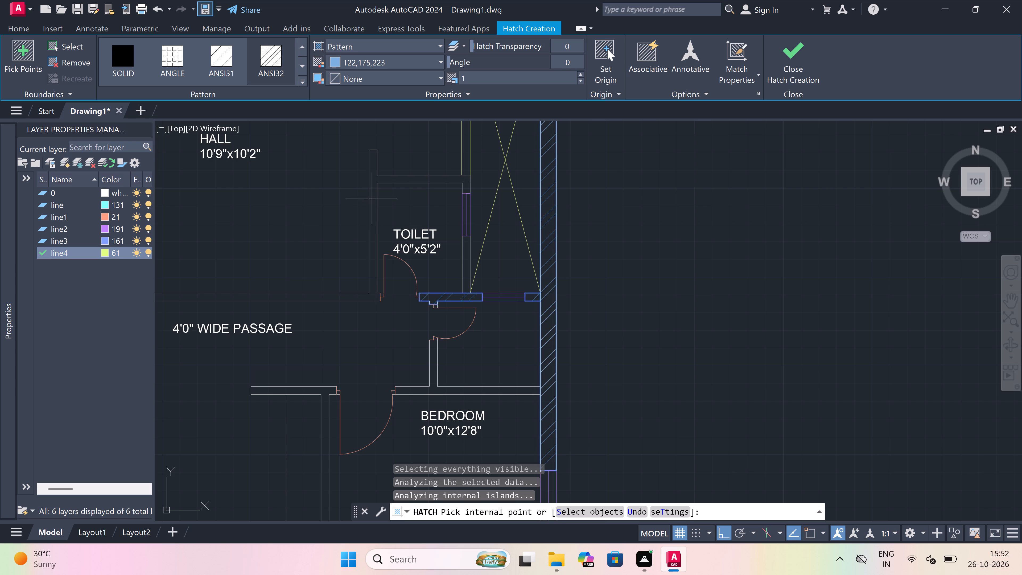
pyautogui.click(374, 197)
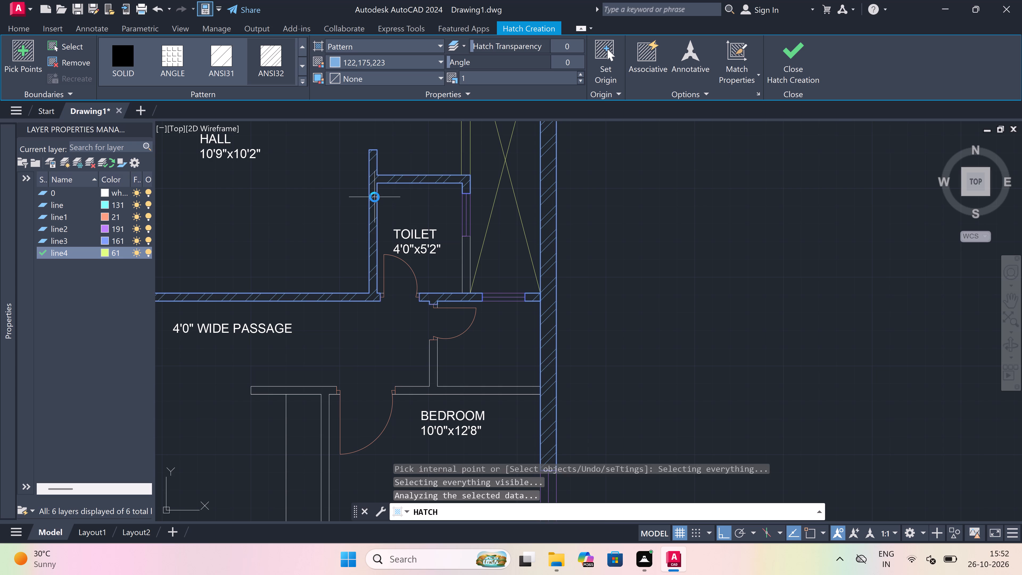
# Hatch the east and west walls of the 8'6"x12'8" kitchen, the connected south outer wall pieces and the southeast corner of the 10'0"x12'8" bedroom.
pyautogui.scroll(-3, 375, 255)
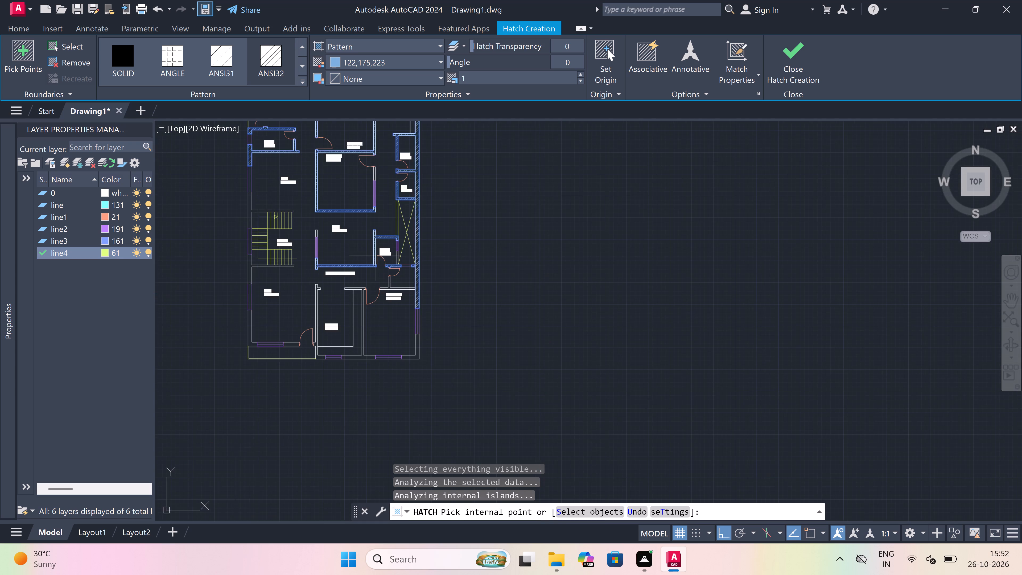
pyautogui.scroll(-2, 375, 255)
pyautogui.scroll(3, 364, 283)
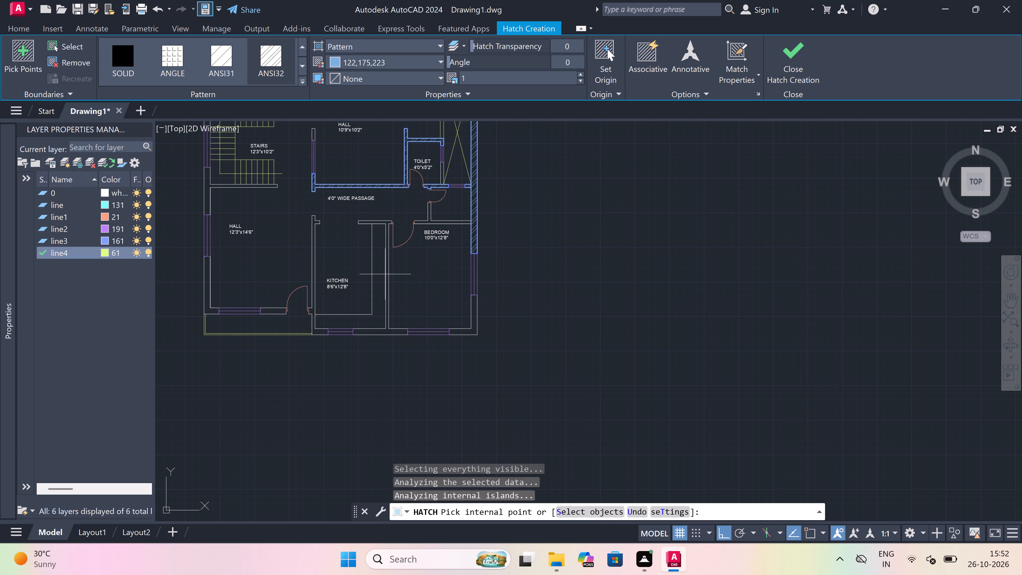
pyautogui.scroll(1, 385, 274)
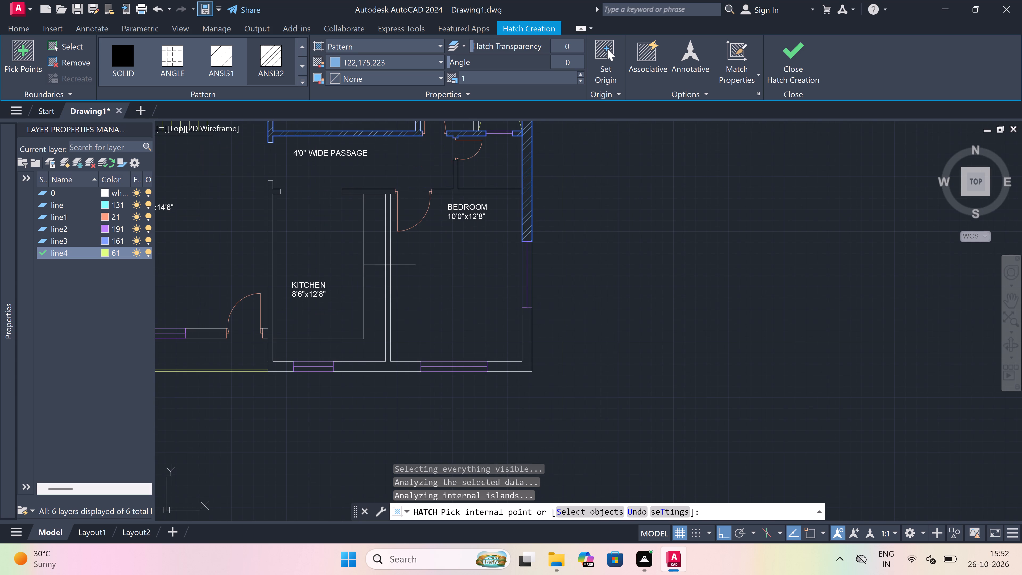
pyautogui.click(390, 264)
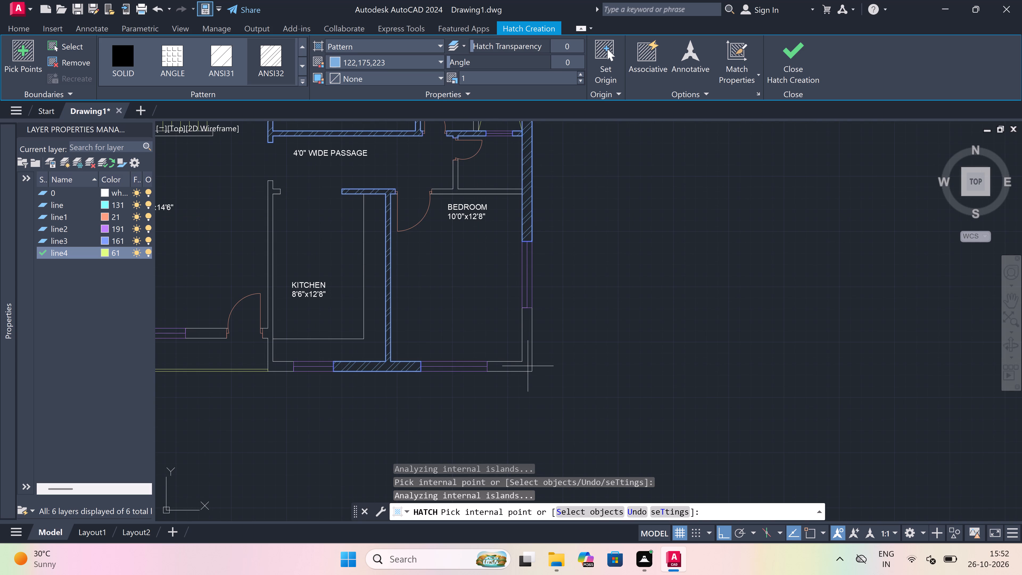
pyautogui.click(530, 371)
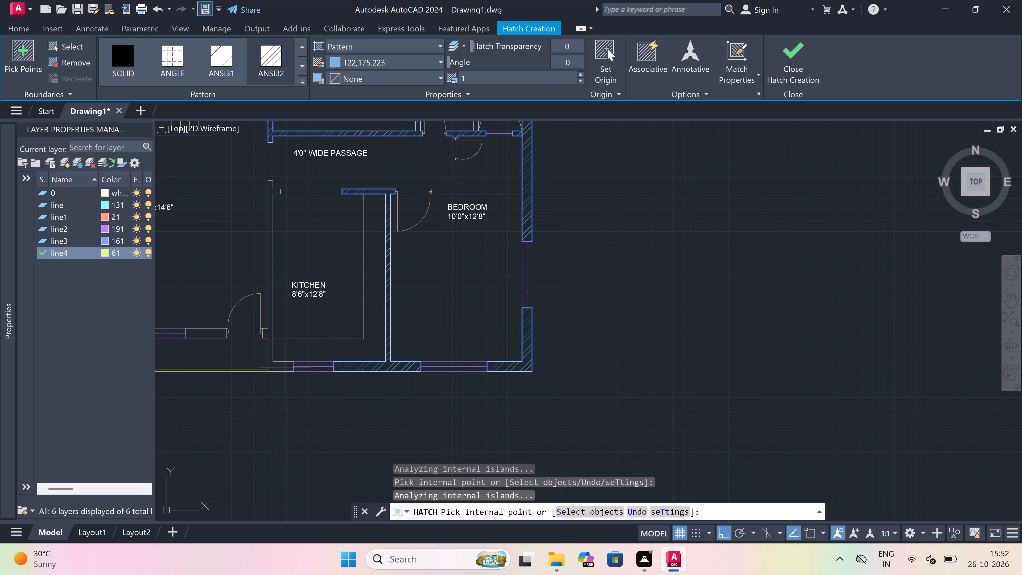
pyautogui.click(275, 366)
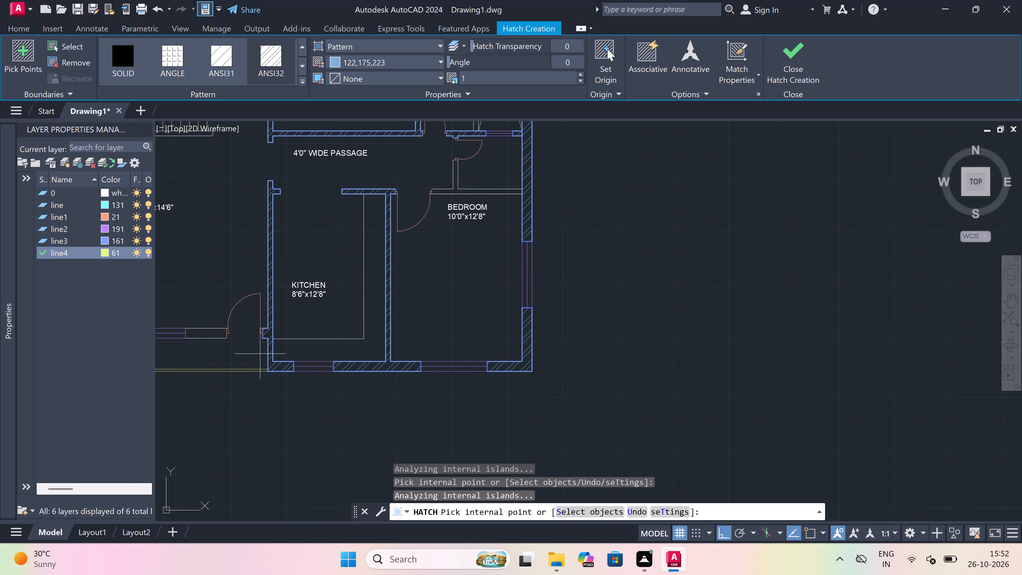
# Hatch the south and west outer wall pieces of the 12'3"x14'6" hall and its wall shared with the stairs.
pyautogui.click(219, 333)
pyautogui.scroll(-4, 375, 326)
pyautogui.scroll(2, 280, 305)
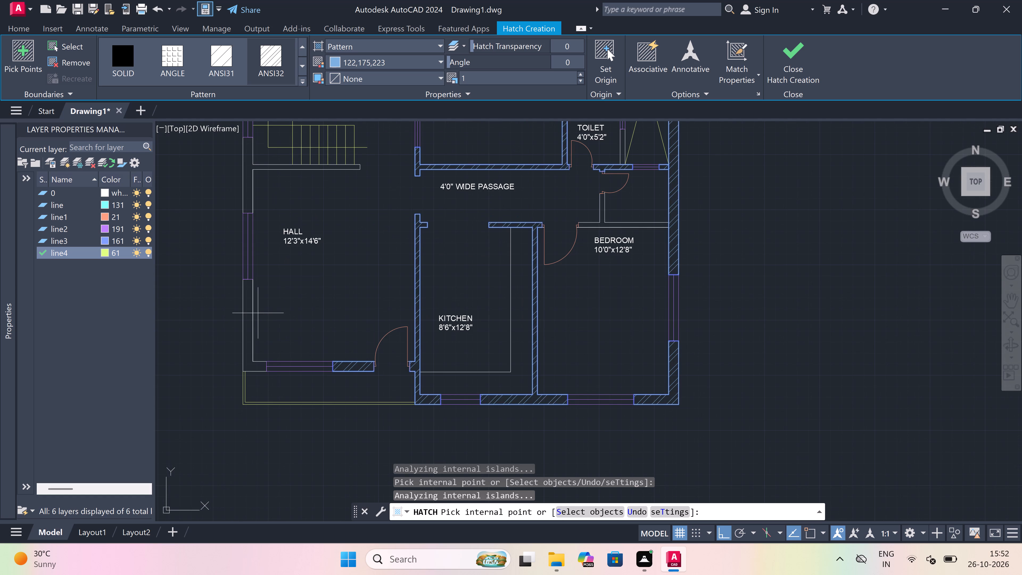
pyautogui.click(245, 321)
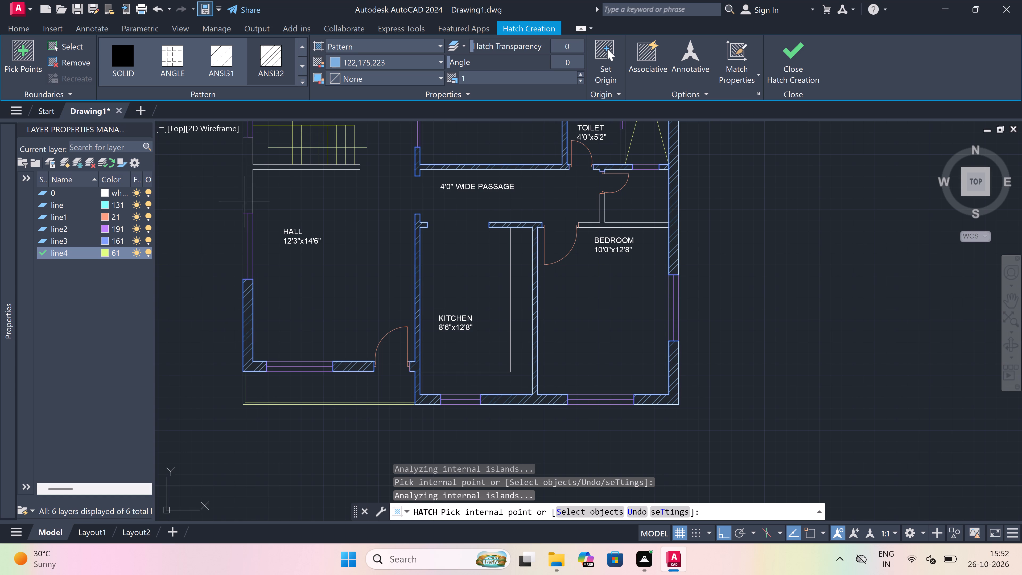
pyautogui.click(246, 166)
pyautogui.scroll(-4, 277, 300)
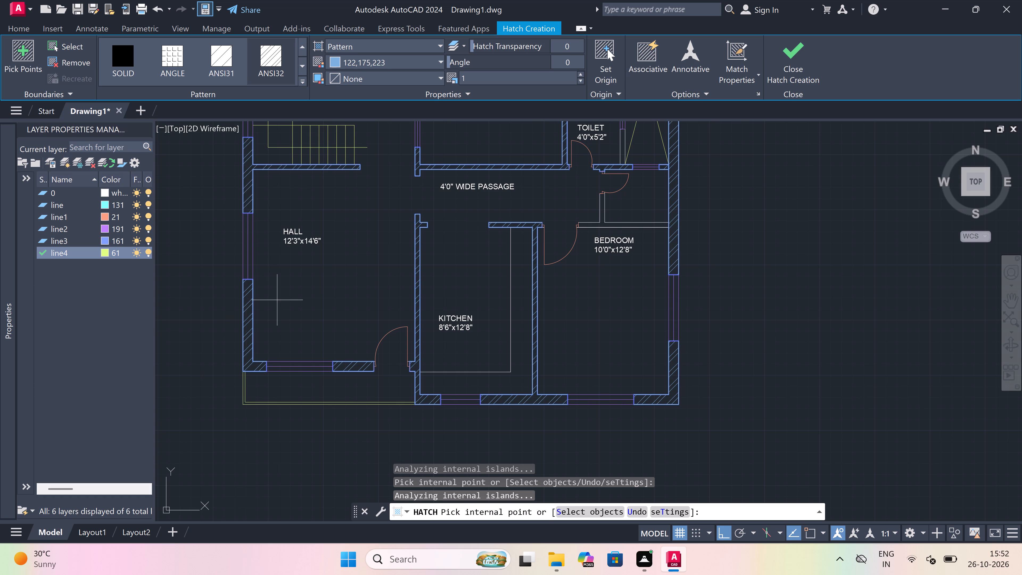
# Hatch the west outer wall piece between the windows of the 12'3"x11'0" hall and the stairs, including the connected wall north of the stairs.
pyautogui.scroll(-4, 277, 300)
pyautogui.scroll(-4, 262, 217)
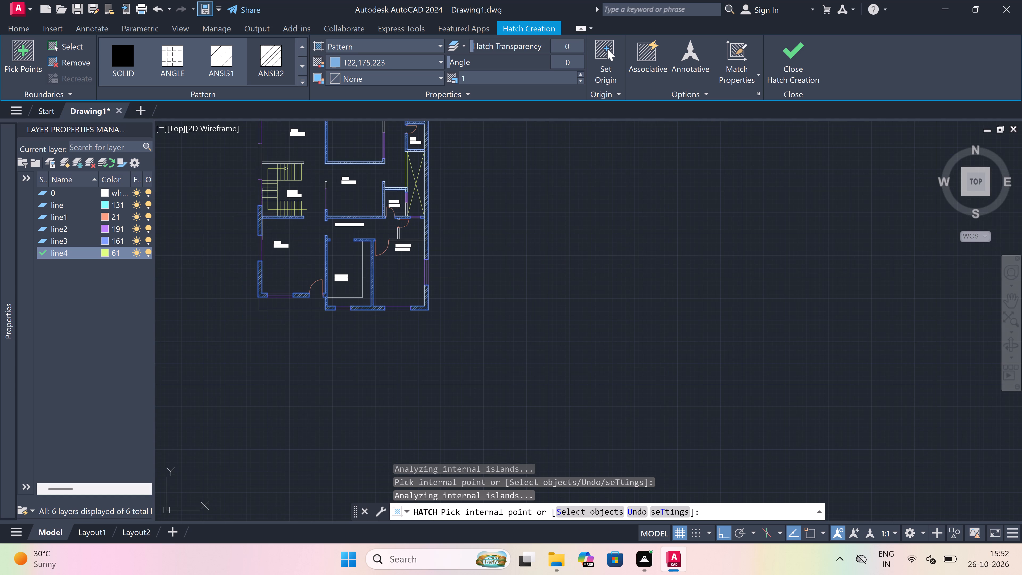
pyautogui.scroll(-5, 273, 278)
pyautogui.scroll(3, 265, 226)
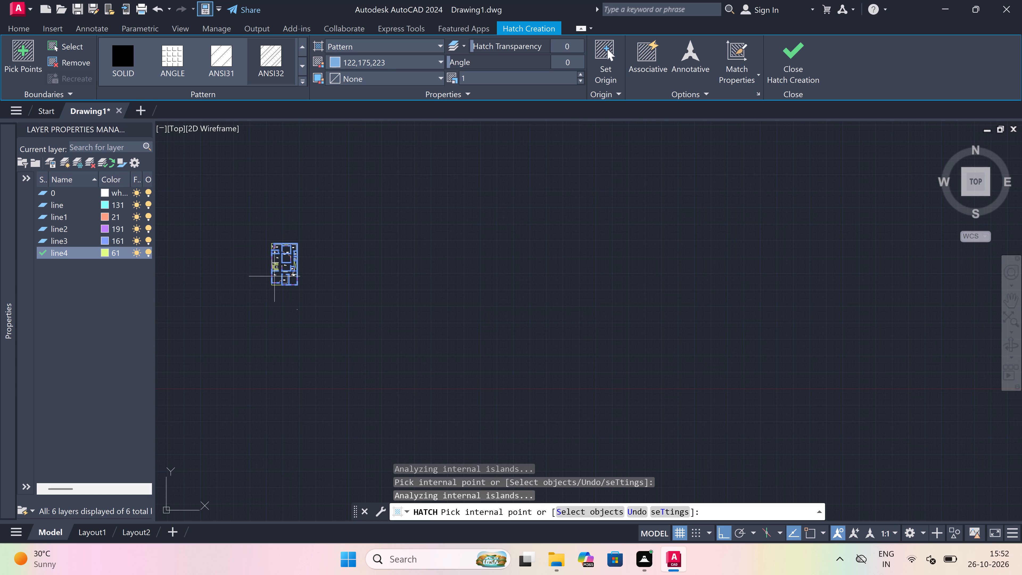
pyautogui.scroll(1, 265, 226)
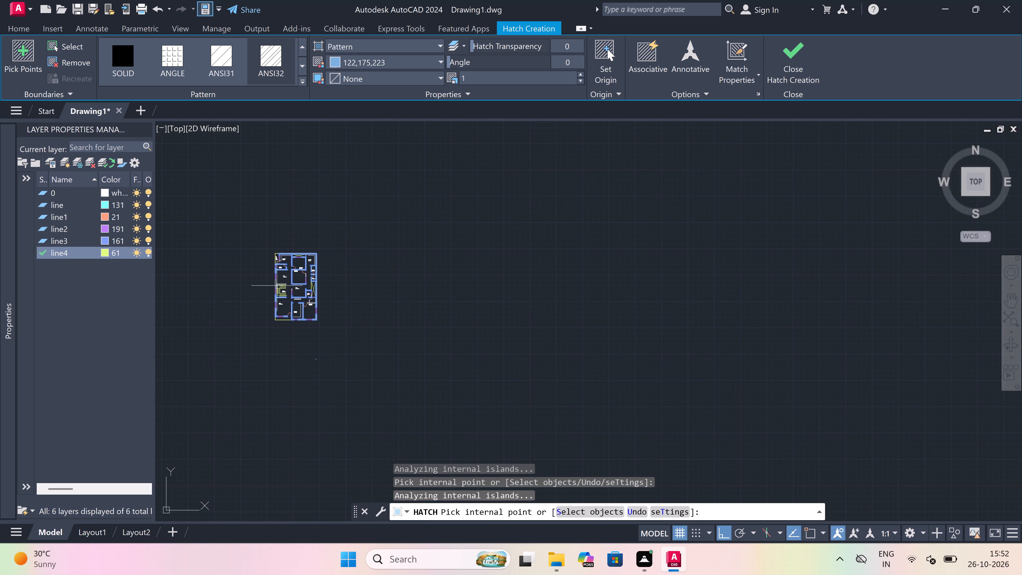
pyautogui.scroll(4, 277, 286)
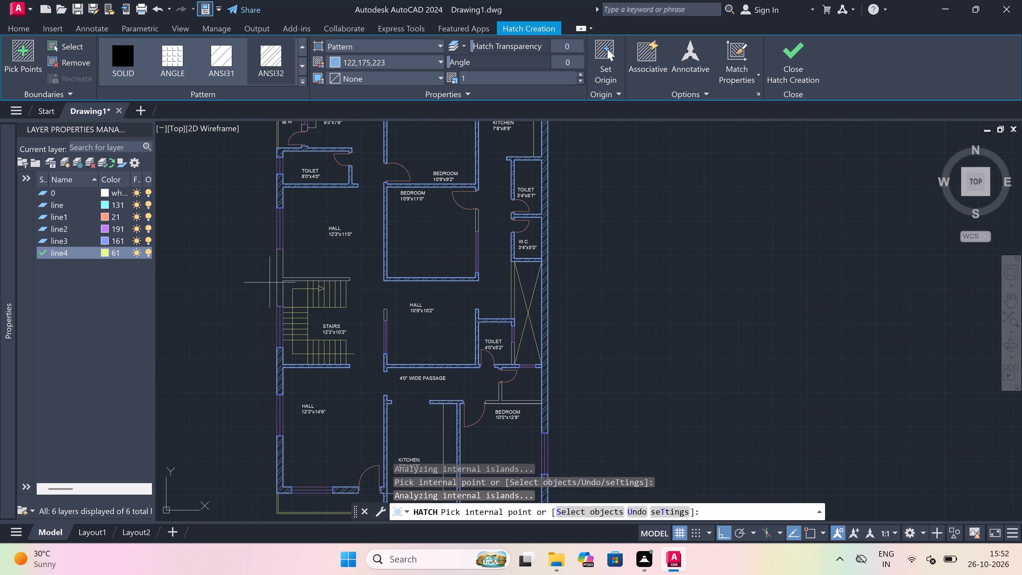
pyautogui.scroll(2, 270, 282)
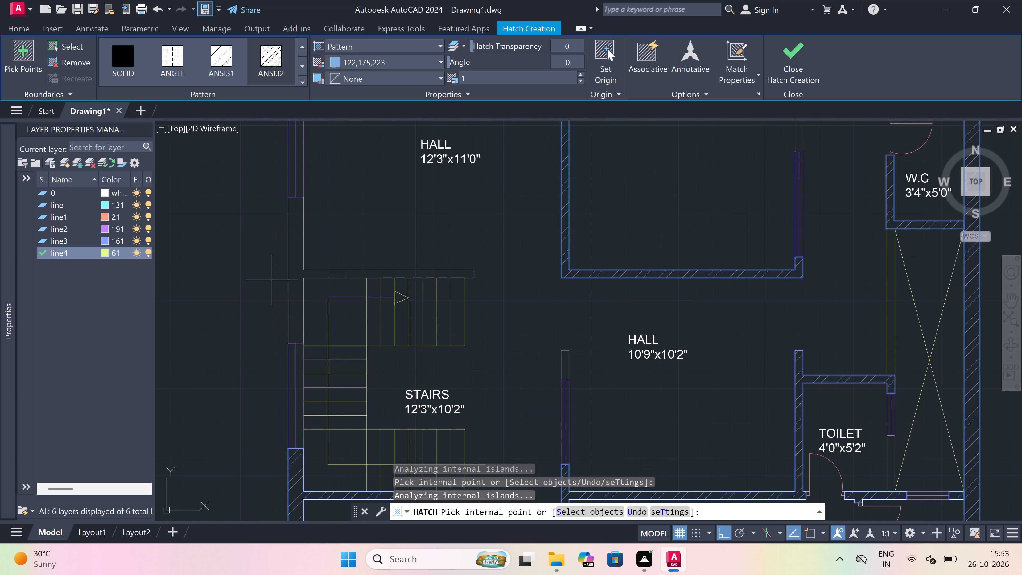
pyautogui.click(294, 265)
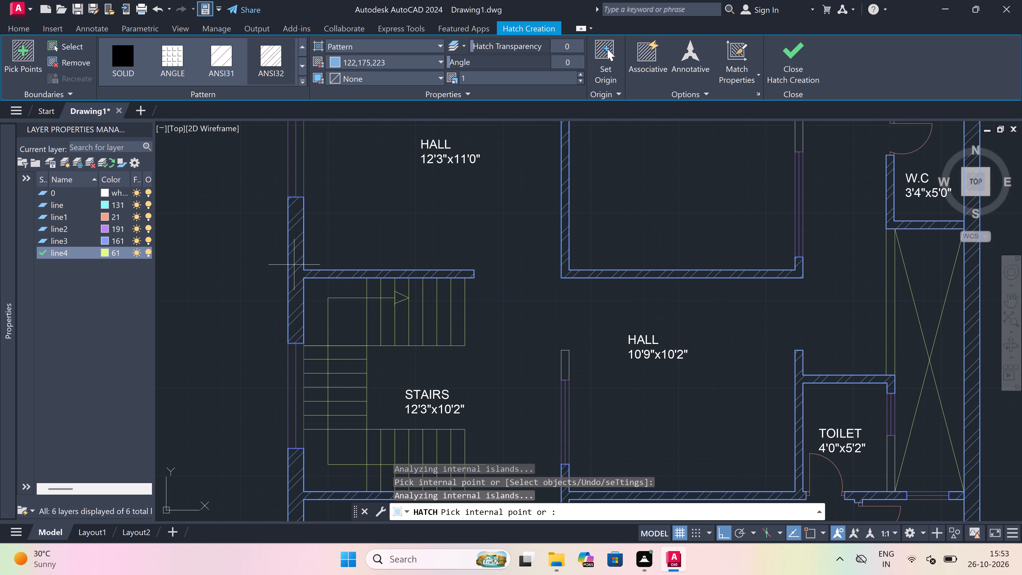
pyautogui.scroll(-7, 294, 265)
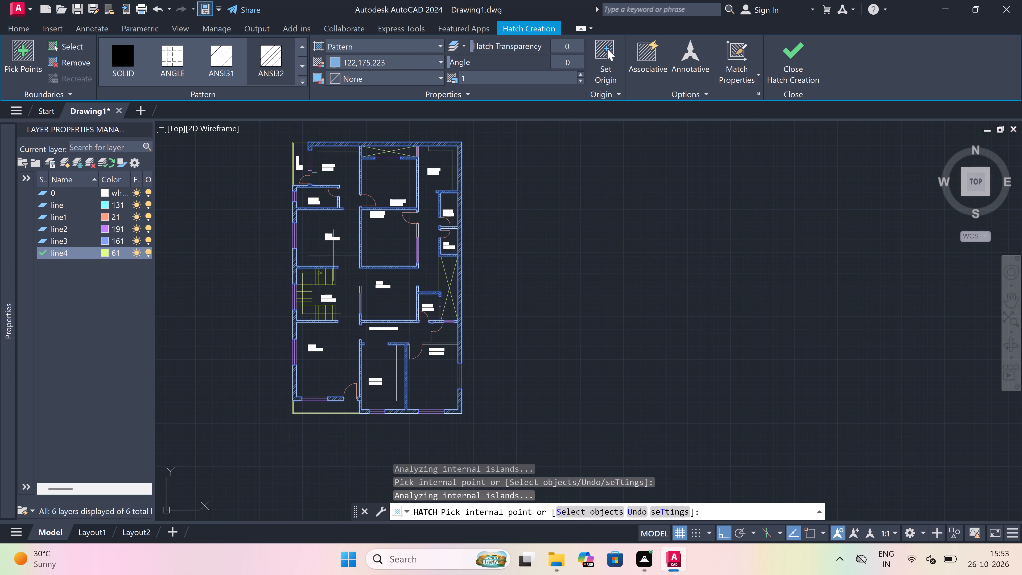
pyautogui.scroll(1, 333, 255)
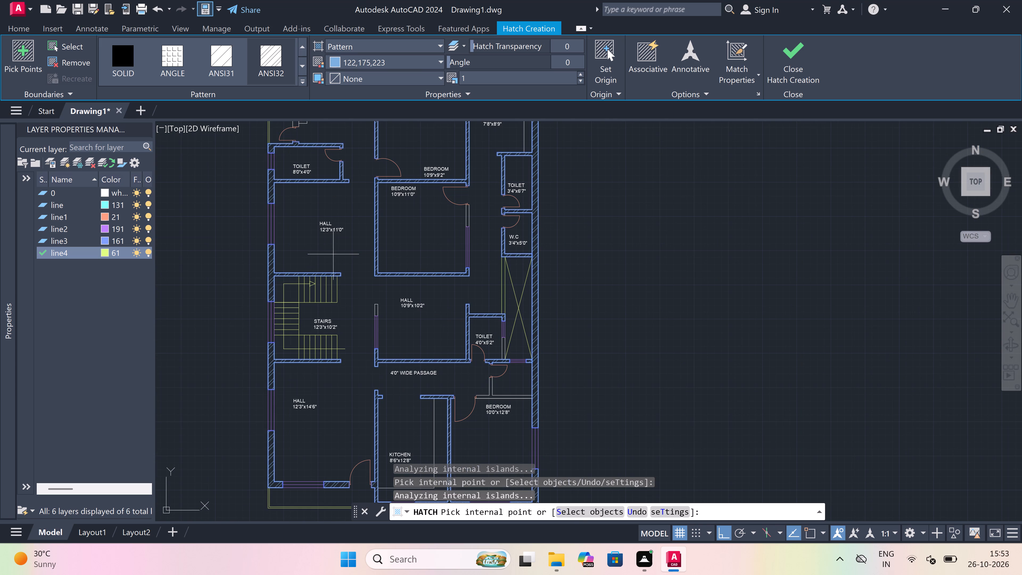
pyautogui.scroll(-2, 333, 254)
pyautogui.press('Escape')
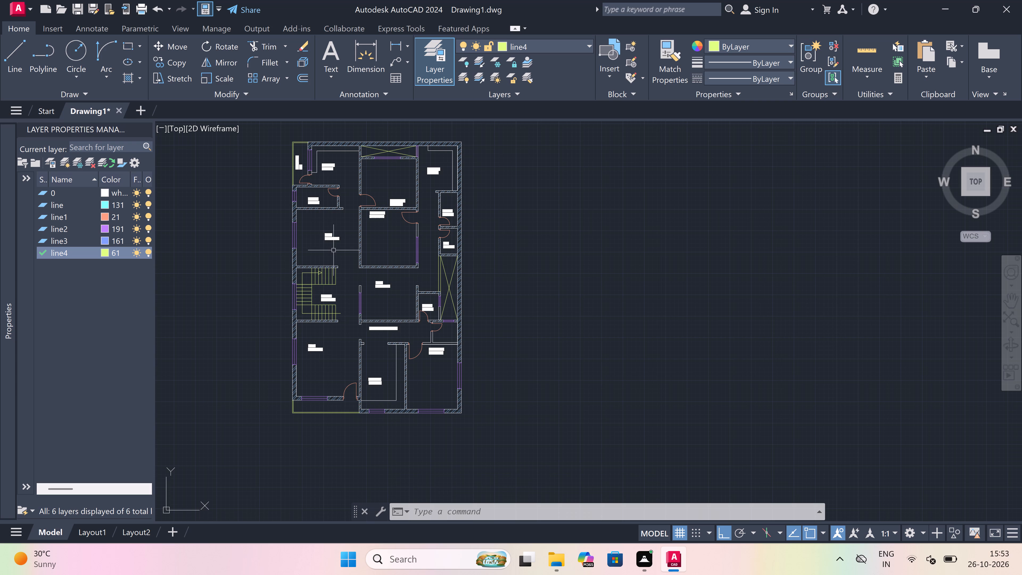
# Open the recent drawing GROUND FLOOR PLAN -2 17-10-26.
pyautogui.scroll(2, 344, 219)
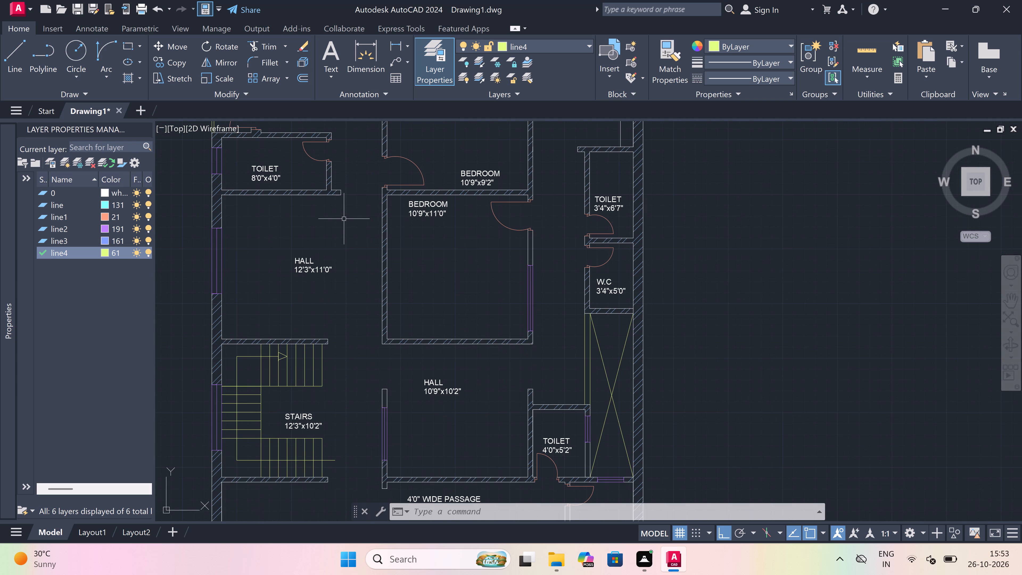
pyautogui.scroll(-1, 344, 219)
pyautogui.scroll(1, 344, 219)
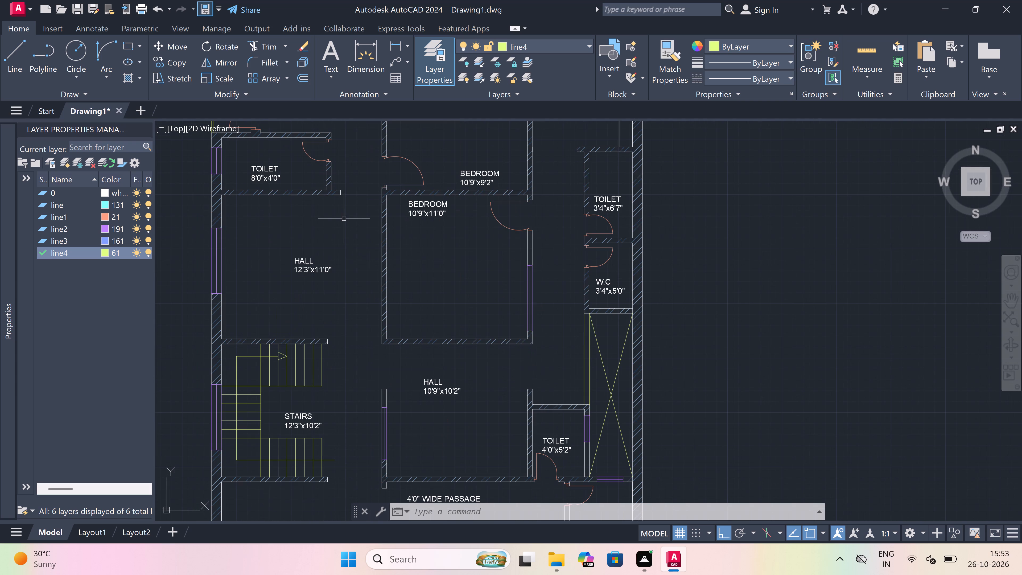
pyautogui.click(19, 6)
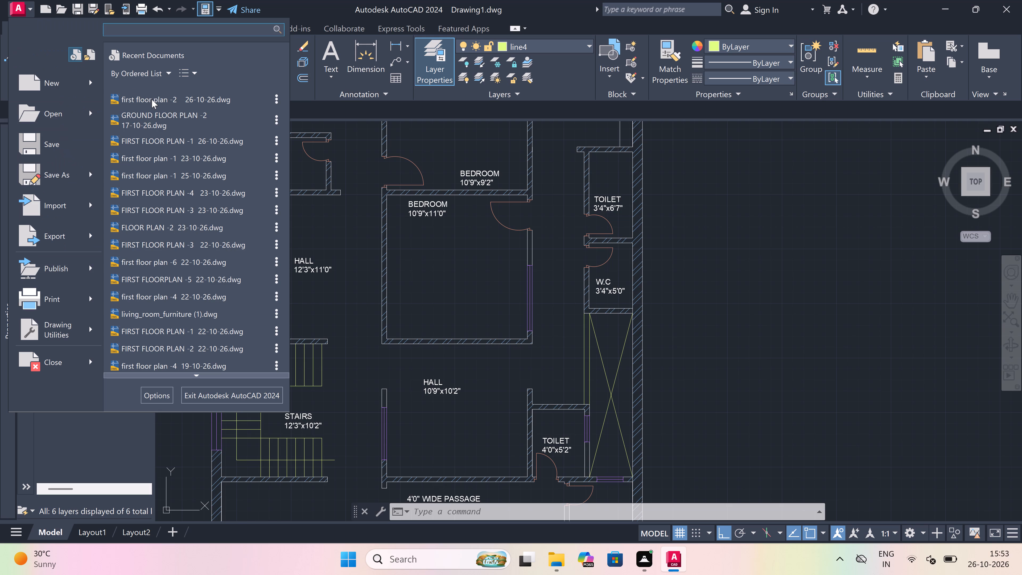
pyautogui.doubleClick(178, 123)
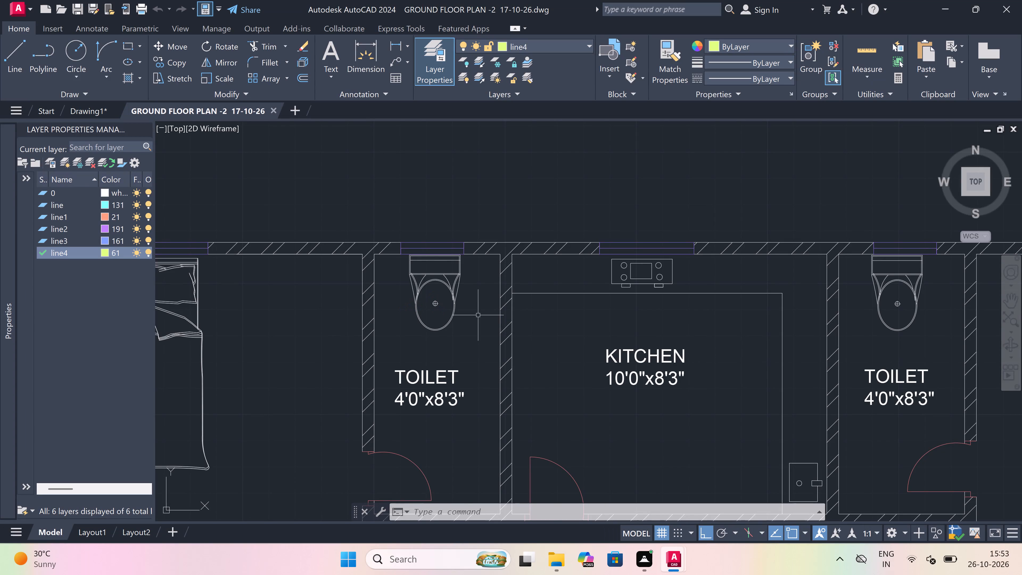
# Copy the toilet fixture from the 4'0"x8'3" toilet west of the kitchen and paste it into Drawing1, outside the plan east of the 3'4"x6'7" toilet.
pyautogui.click(451, 277)
pyautogui.click(396, 328)
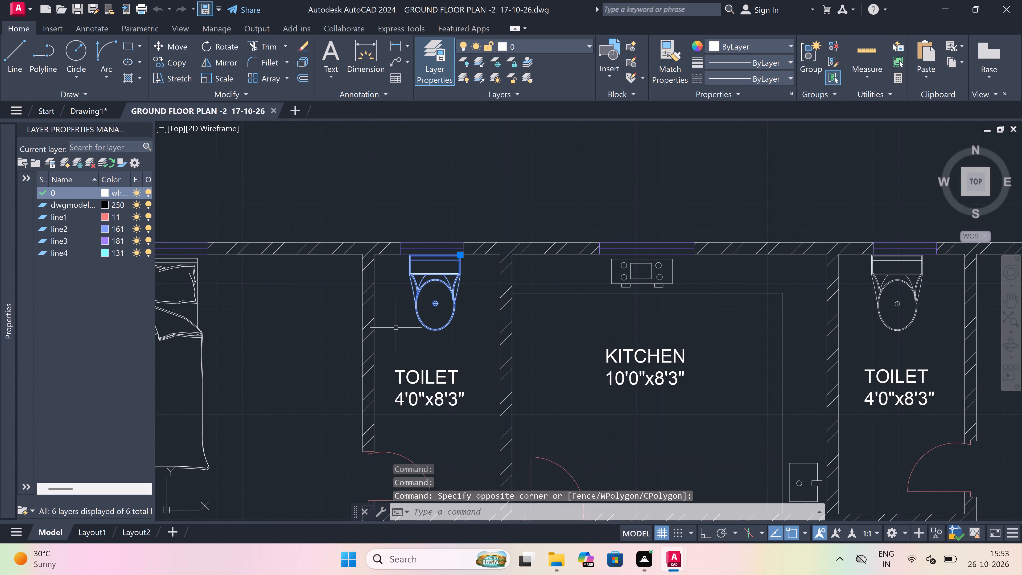
pyautogui.hotkey('ctrl', 'c')
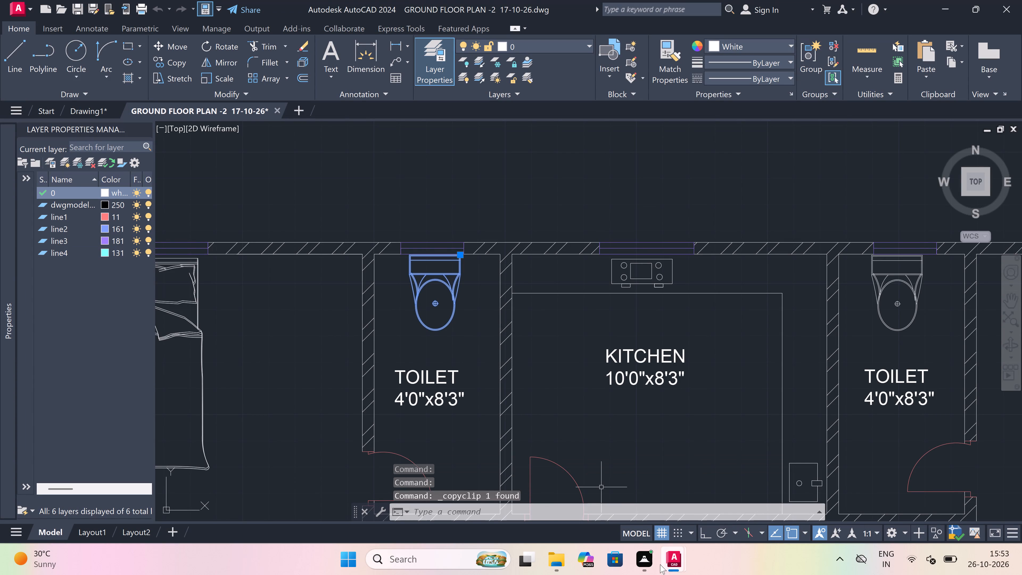
pyautogui.click(631, 509)
pyautogui.hotkey('ctrl', 'v')
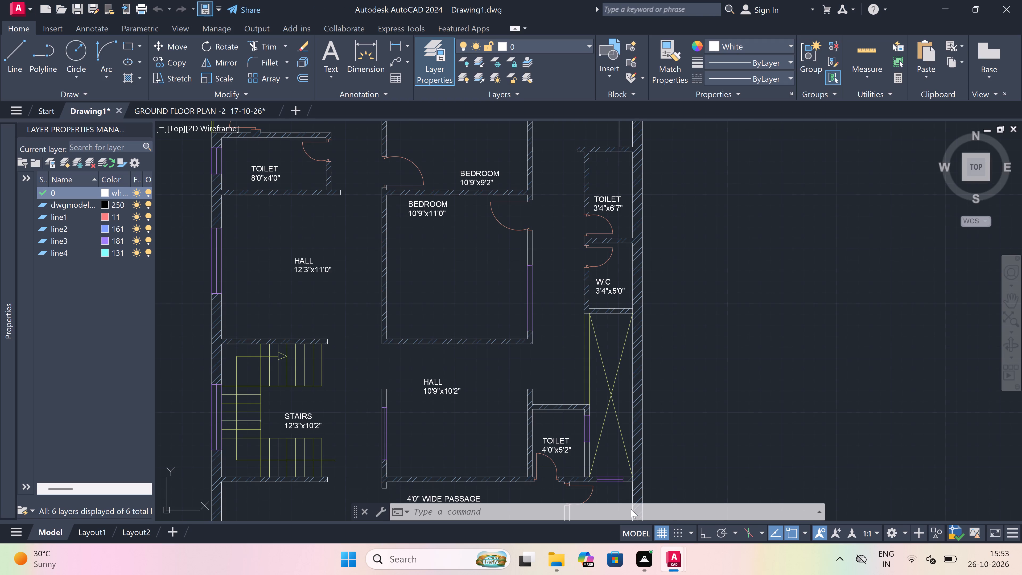
pyautogui.scroll(-2, 524, 372)
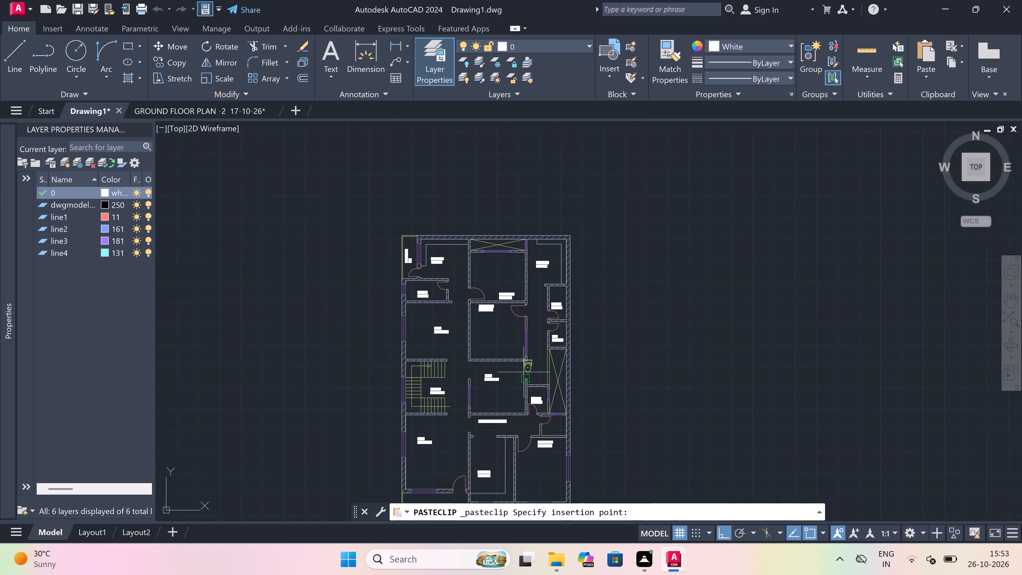
pyautogui.scroll(1, 510, 308)
pyautogui.scroll(1, 606, 291)
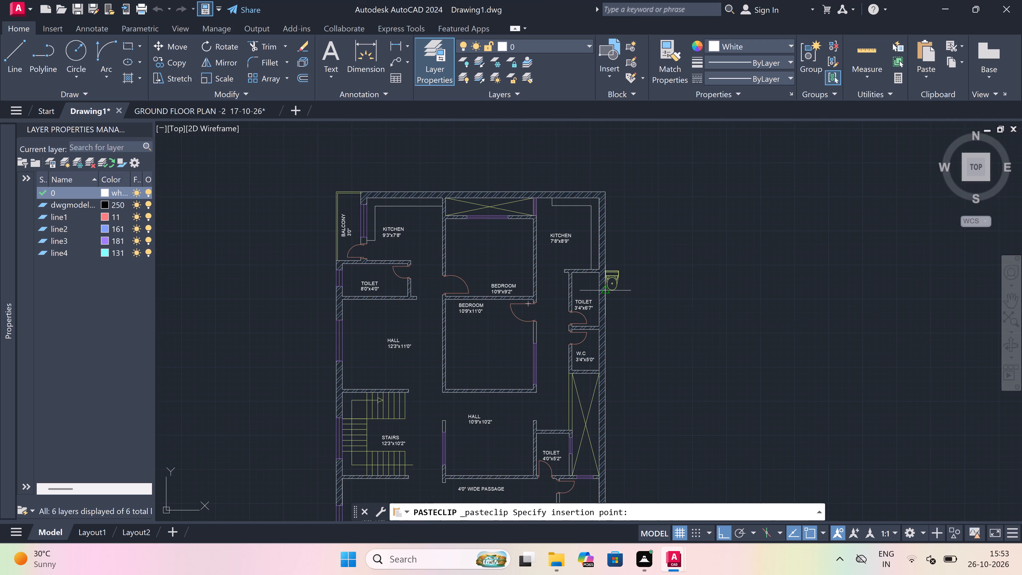
pyautogui.scroll(1, 606, 291)
pyautogui.click(695, 345)
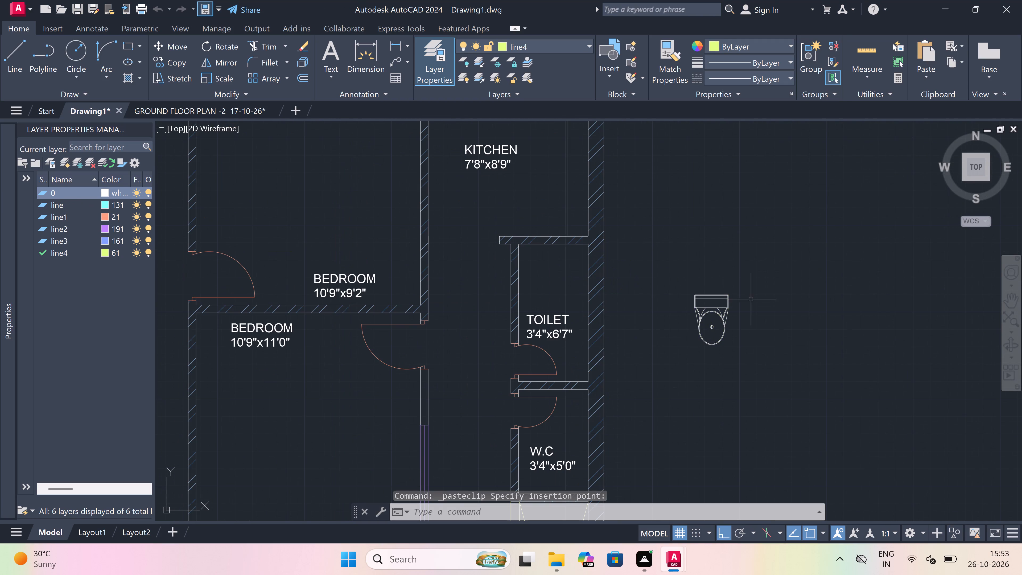
# Scale the pasted toilet fixture down to slightly more than half its size from the middle of its back edge.
pyautogui.moveTo(754, 290); pyautogui.dragTo(749, 291)
pyautogui.click(656, 364)
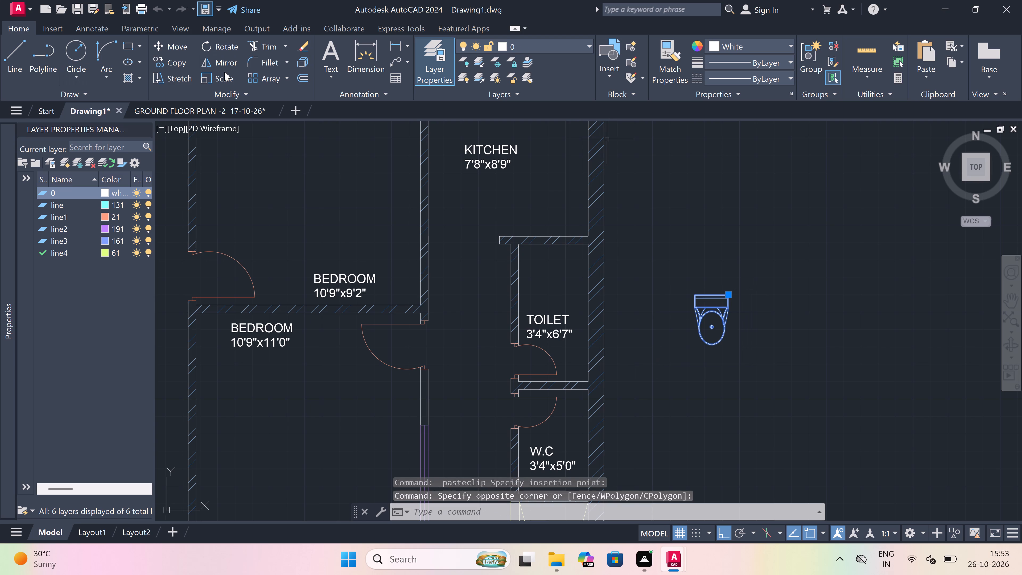
pyautogui.click(224, 74)
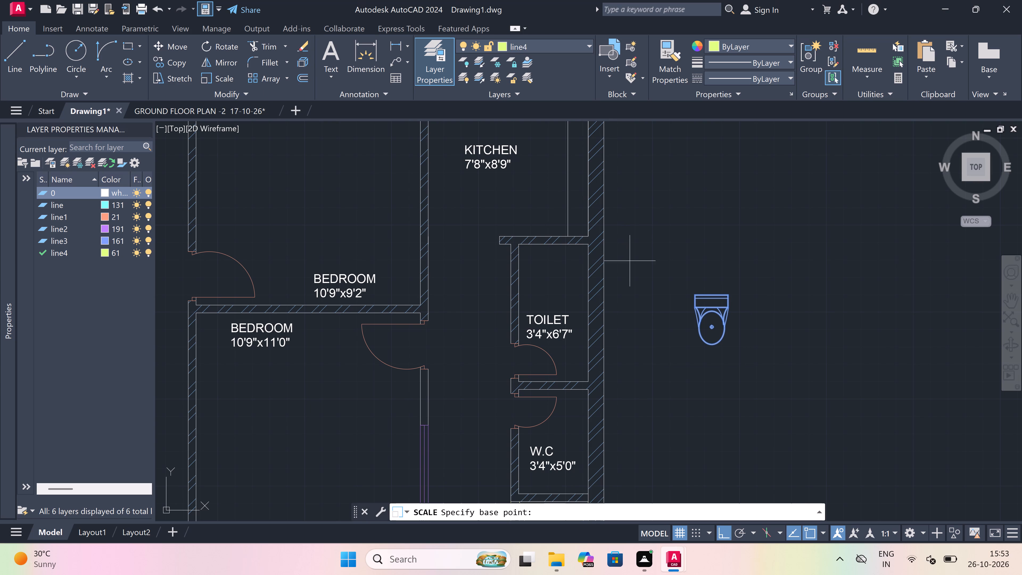
pyautogui.click(709, 296)
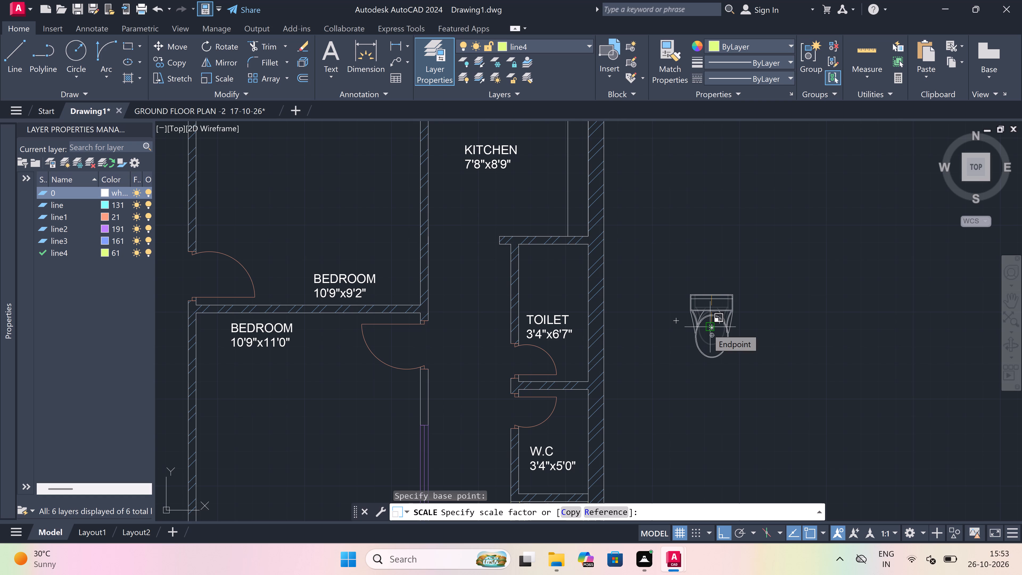
pyautogui.scroll(2, 707, 329)
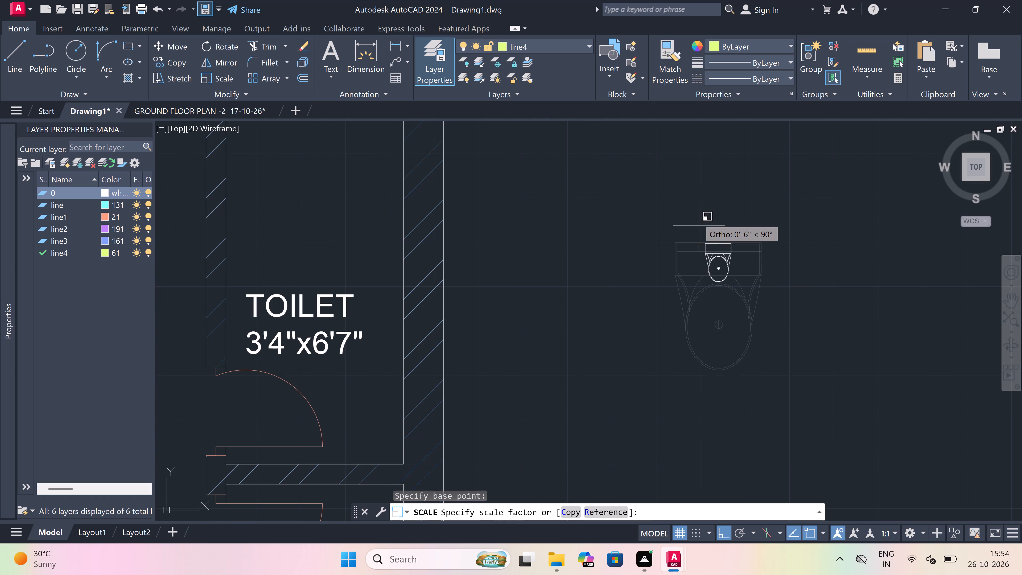
pyautogui.click(708, 208)
# Copy the scaled toilet fixture by its back edge midpoint into the 3'4"x6'7" toilet, against the north wall, with Ortho off.
pyautogui.moveTo(767, 229); pyautogui.dragTo(752, 239)
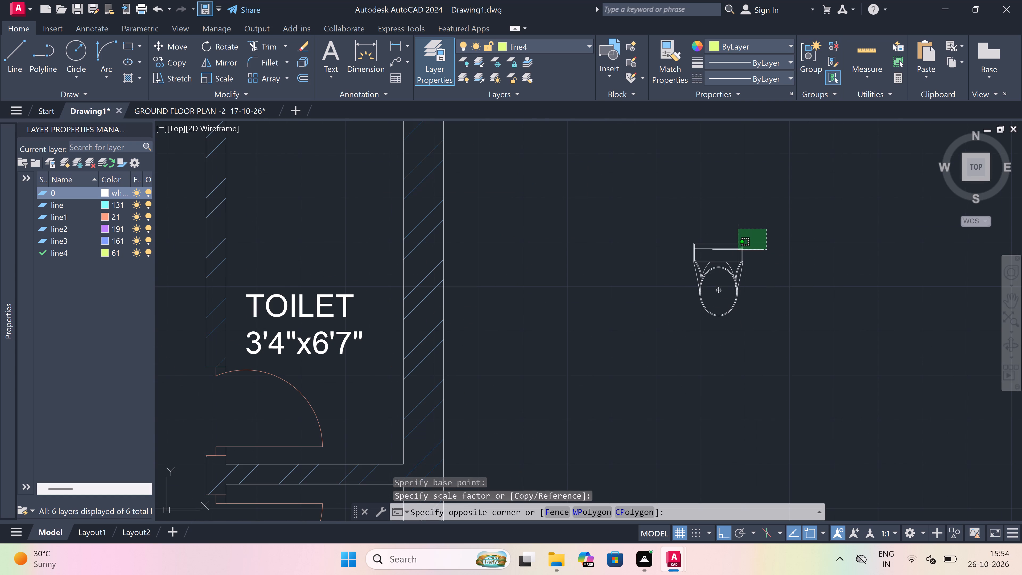
pyautogui.click(628, 359)
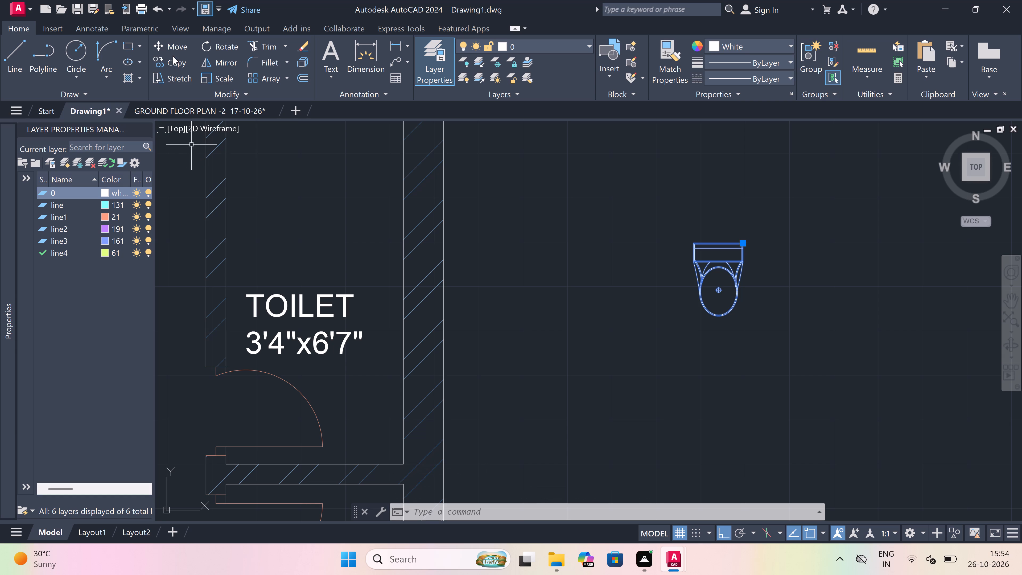
pyautogui.click(179, 60)
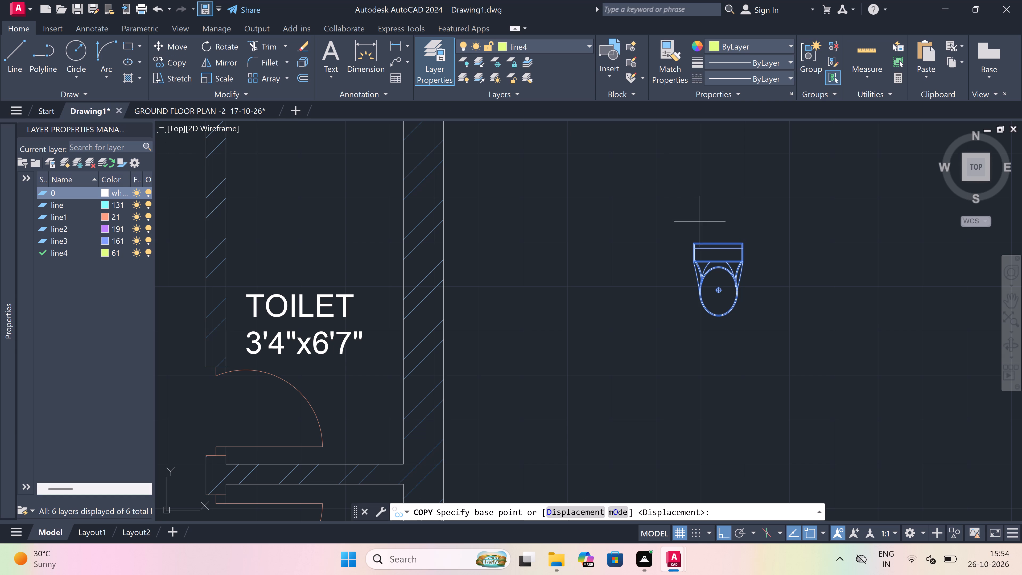
pyautogui.moveTo(718, 239); pyautogui.dragTo(710, 233)
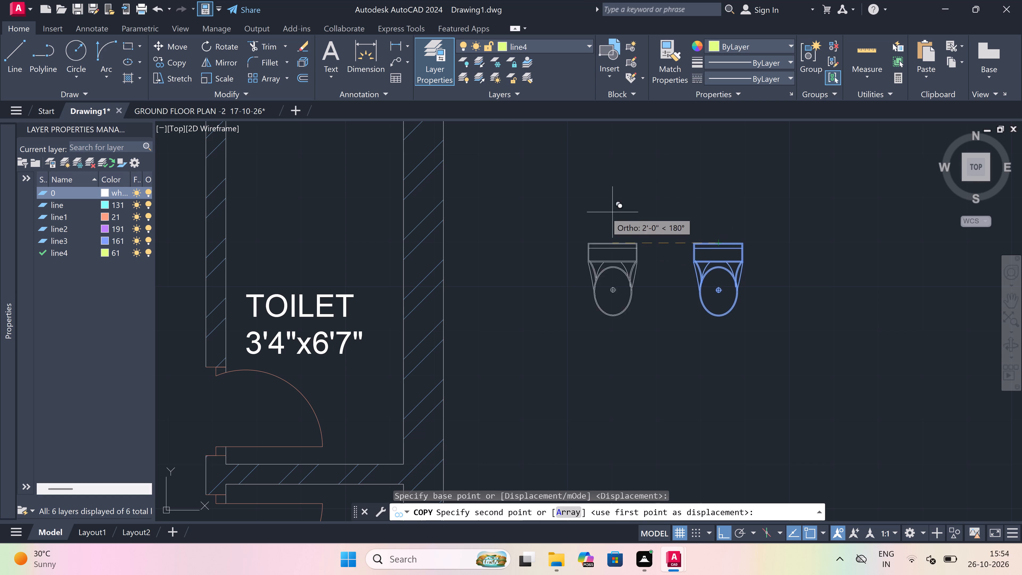
pyautogui.press('F8')
pyautogui.scroll(-3, 478, 297)
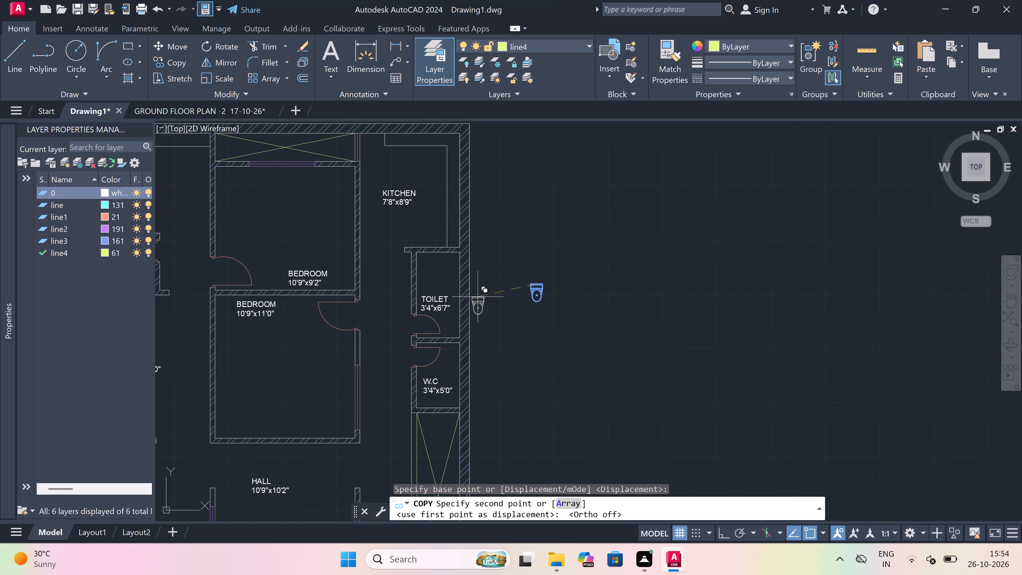
pyautogui.scroll(-1, 478, 297)
pyautogui.scroll(1, 411, 219)
pyautogui.scroll(3, 435, 296)
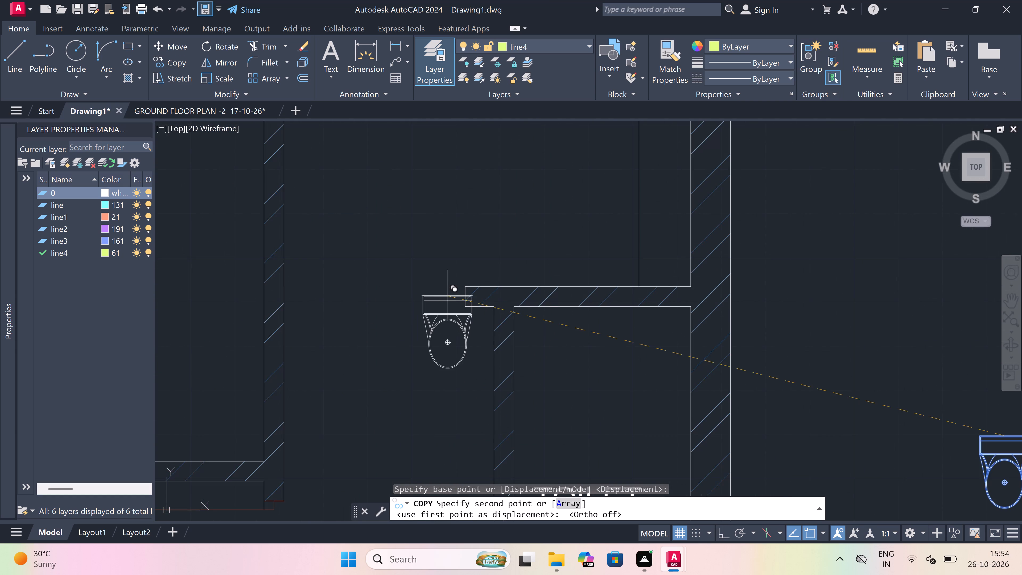
pyautogui.scroll(1, 548, 316)
pyautogui.scroll(2, 600, 313)
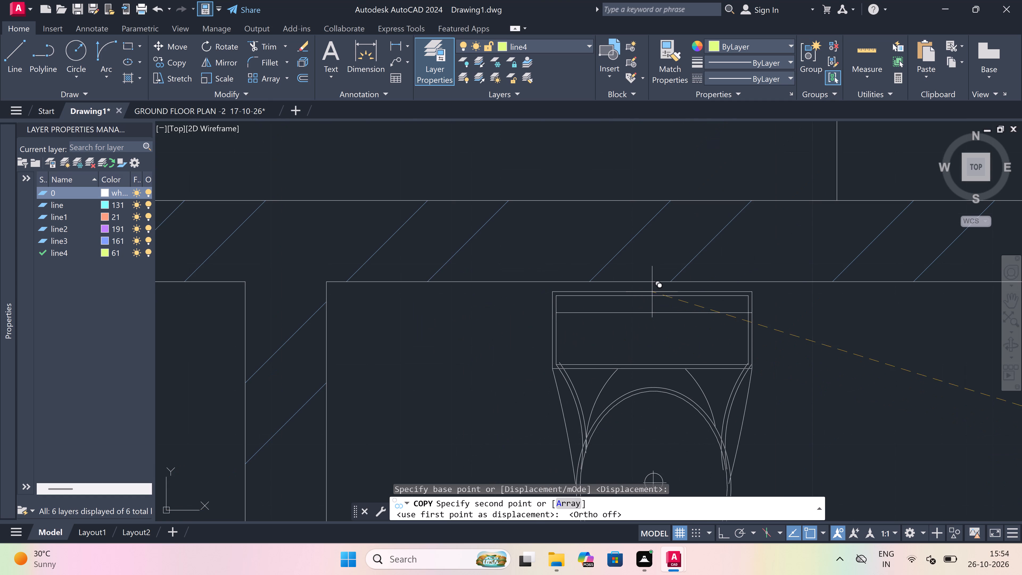
pyautogui.click(683, 287)
# Place another copy of the toilet fixture against the north wall of the 4'0"x5'2" toilet.
pyautogui.scroll(-8, 490, 176)
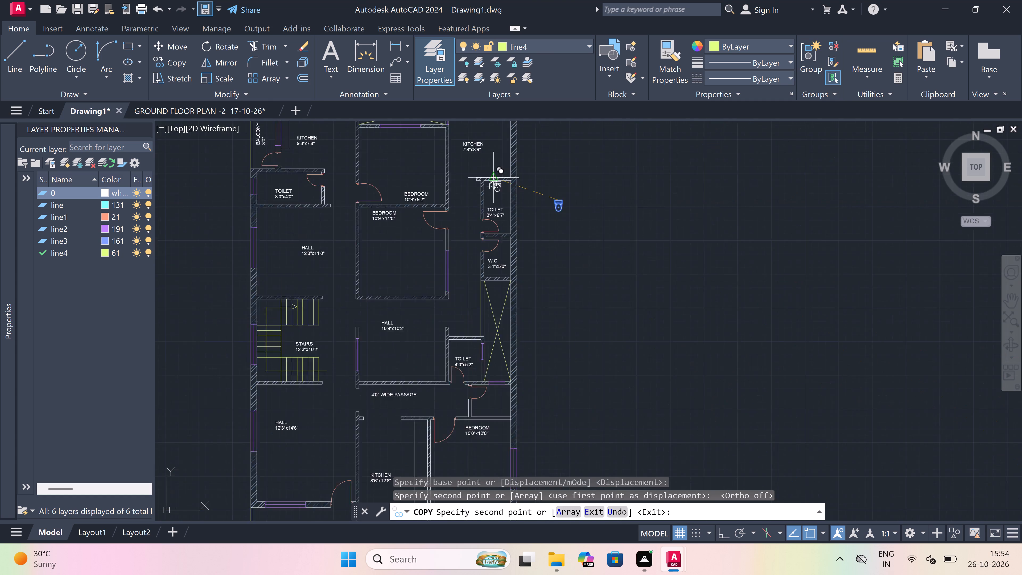
pyautogui.scroll(2, 481, 239)
pyautogui.scroll(3, 442, 381)
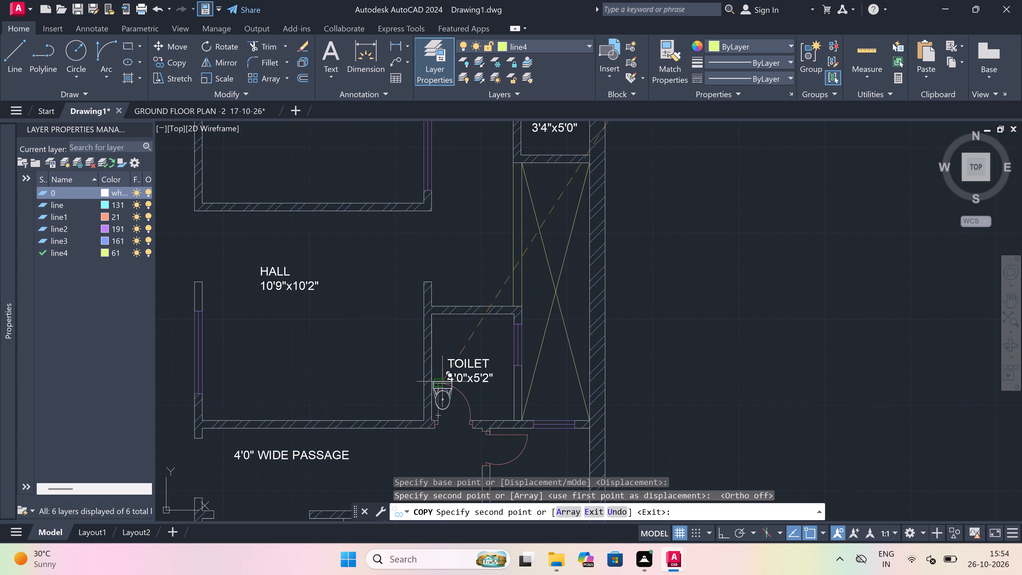
pyautogui.scroll(2, 507, 191)
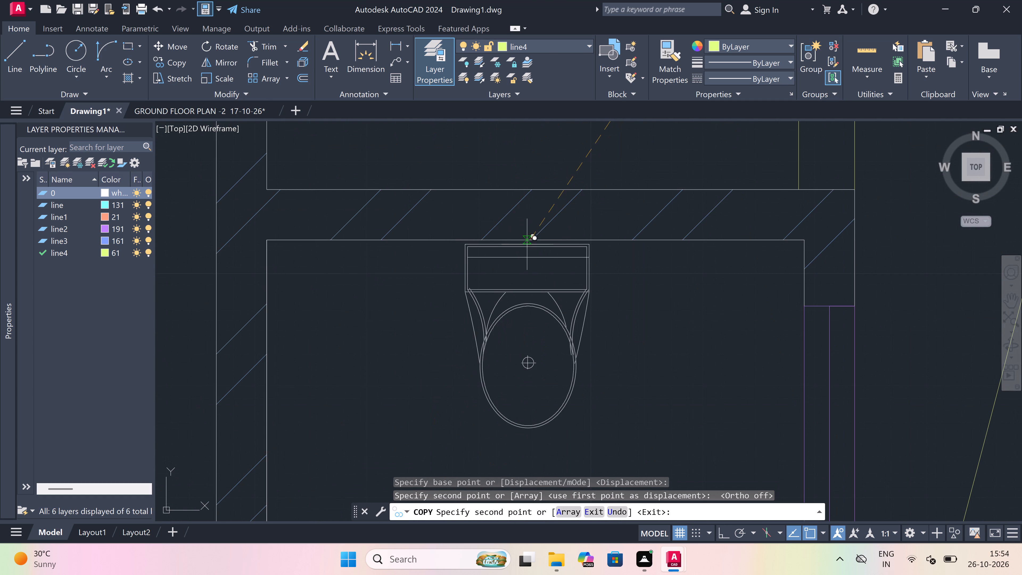
pyautogui.click(528, 244)
pyautogui.scroll(-7, 550, 201)
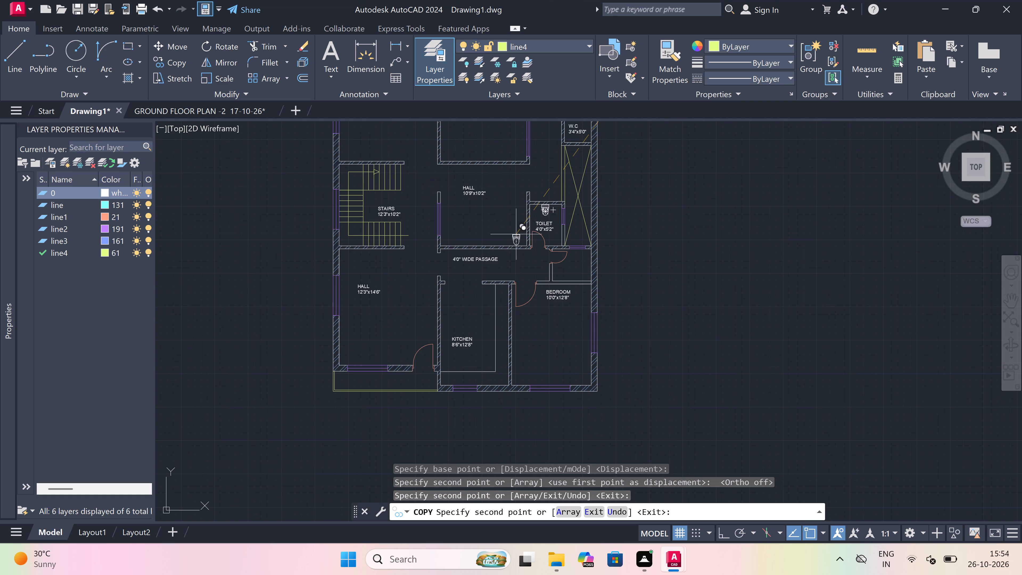
# Place another copy of the toilet fixture outside the plan, west of the 8'0"x4'0" toilet, and end the copying.
pyautogui.scroll(-2, 449, 319)
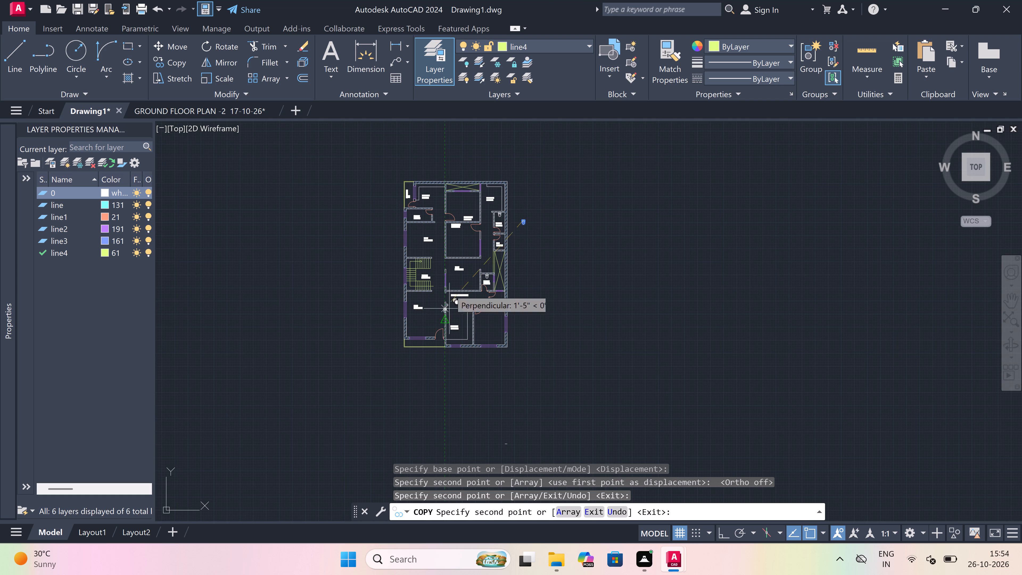
pyautogui.scroll(2, 418, 168)
pyautogui.scroll(2, 403, 300)
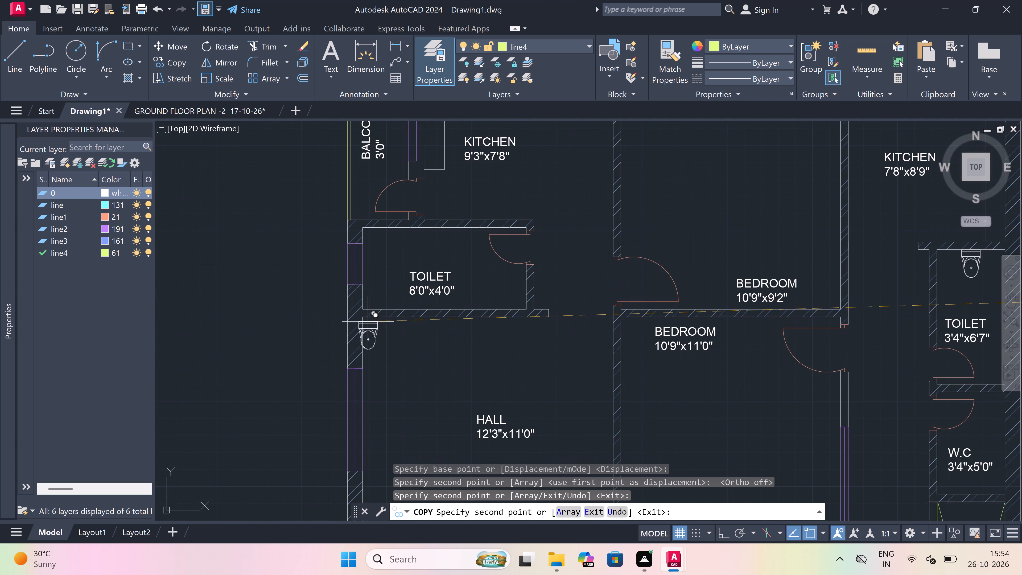
pyautogui.click(268, 287)
pyautogui.press('Escape')
# Rotate the toilet fixture west of the plan by 90° with Ortho on, so its back edge faces west.
pyautogui.click(300, 274)
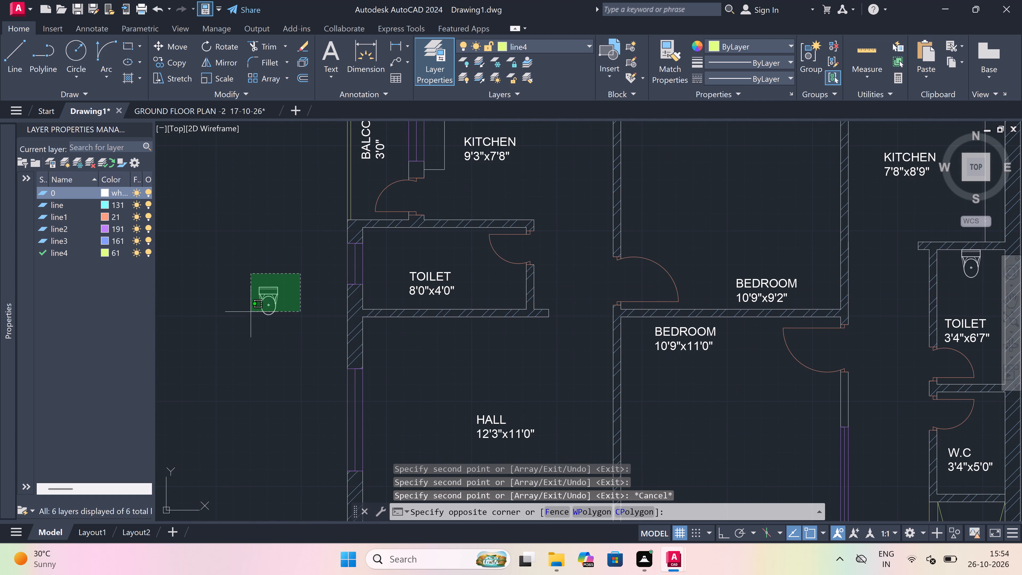
pyautogui.click(244, 321)
pyautogui.click(226, 44)
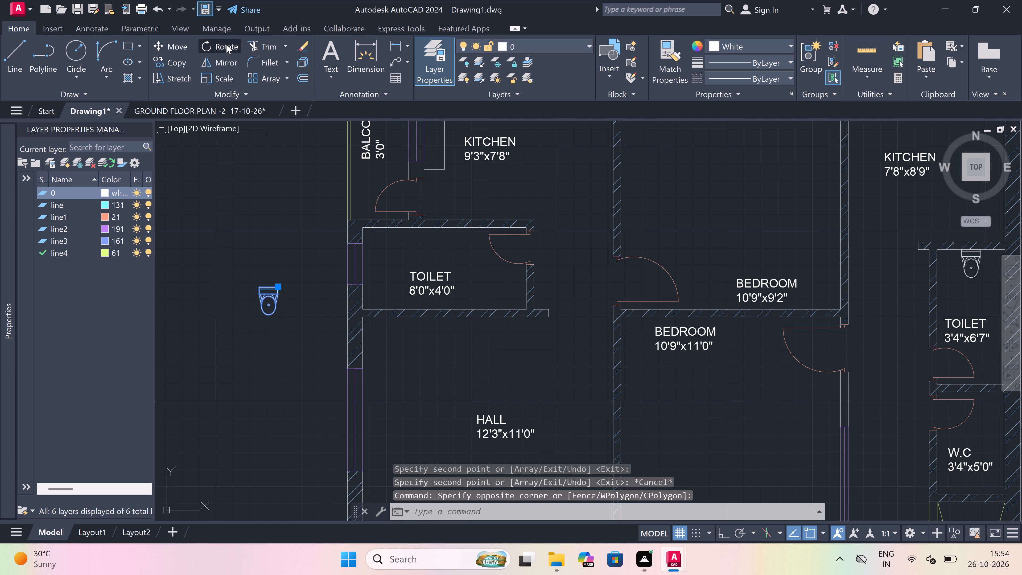
pyautogui.moveTo(262, 299); pyautogui.dragTo(263, 295)
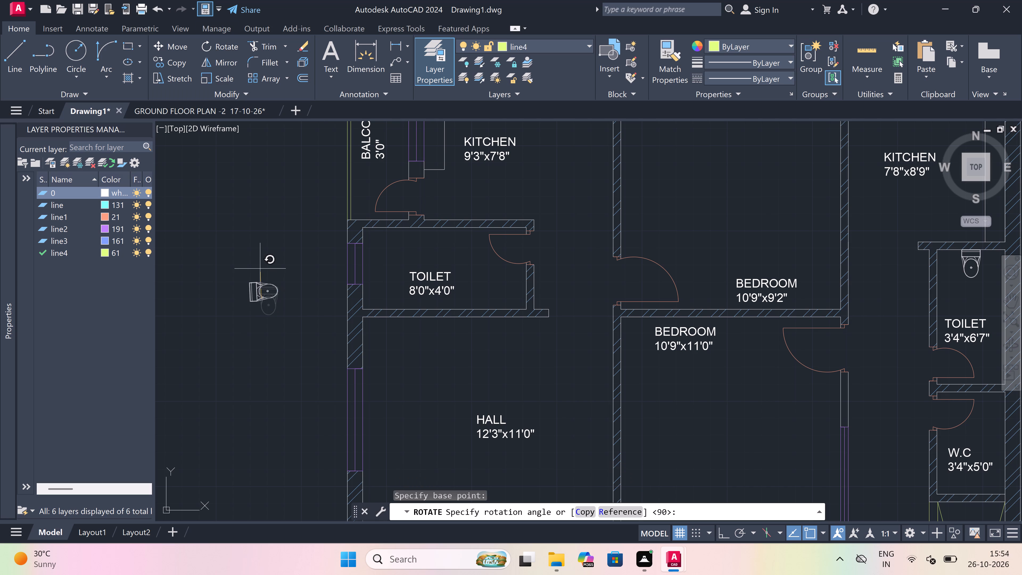
pyautogui.press('F8')
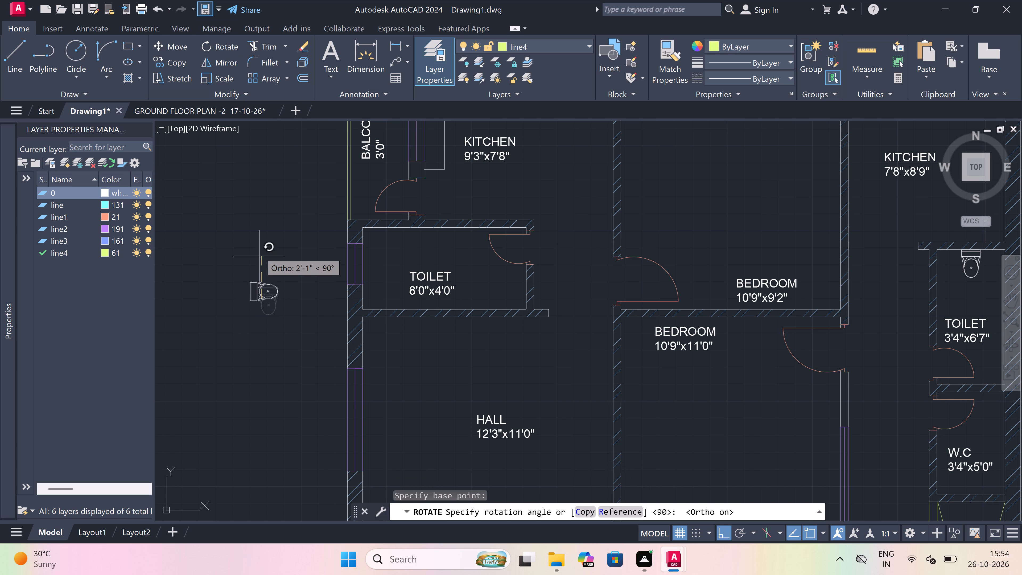
pyautogui.click(259, 235)
# Move the rotated toilet fixture by its back edge midpoint into the 8'0"x4'0" toilet, beside the west wall window, with Ortho off.
pyautogui.moveTo(277, 263); pyautogui.dragTo(276, 266)
pyautogui.click(216, 325)
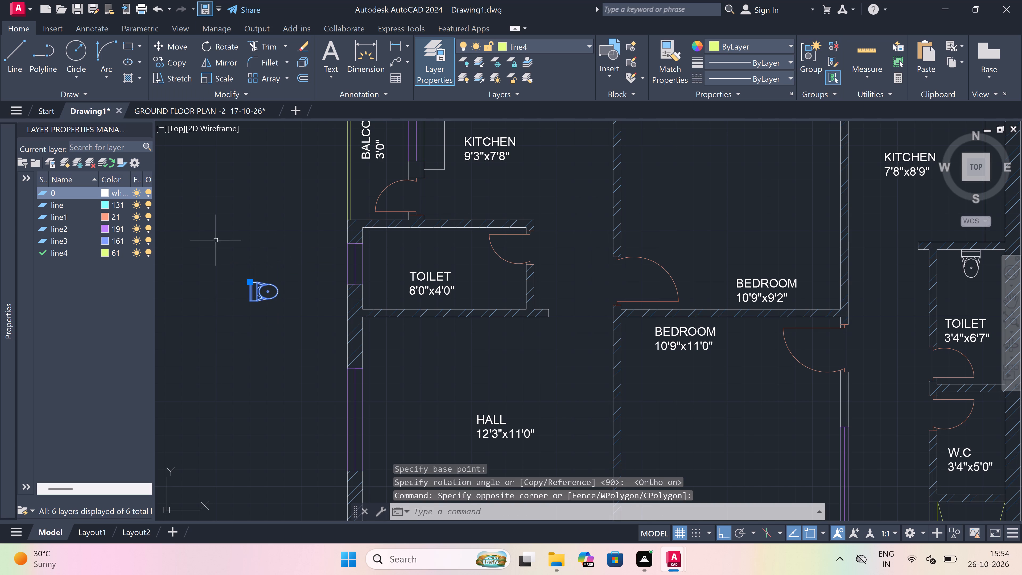
pyautogui.click(173, 43)
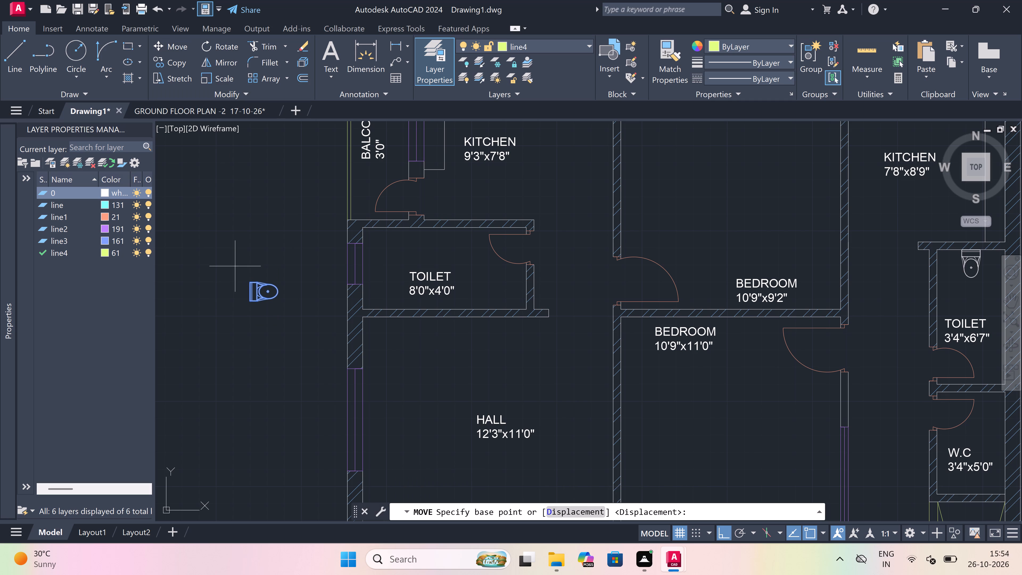
pyautogui.moveTo(249, 291); pyautogui.dragTo(256, 289)
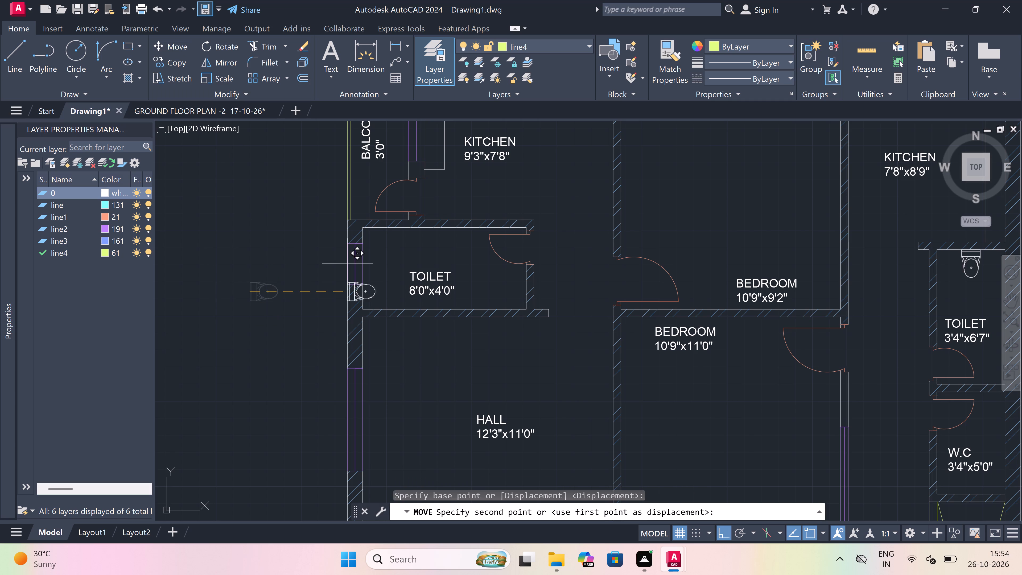
pyautogui.press('F8')
pyautogui.scroll(2, 375, 261)
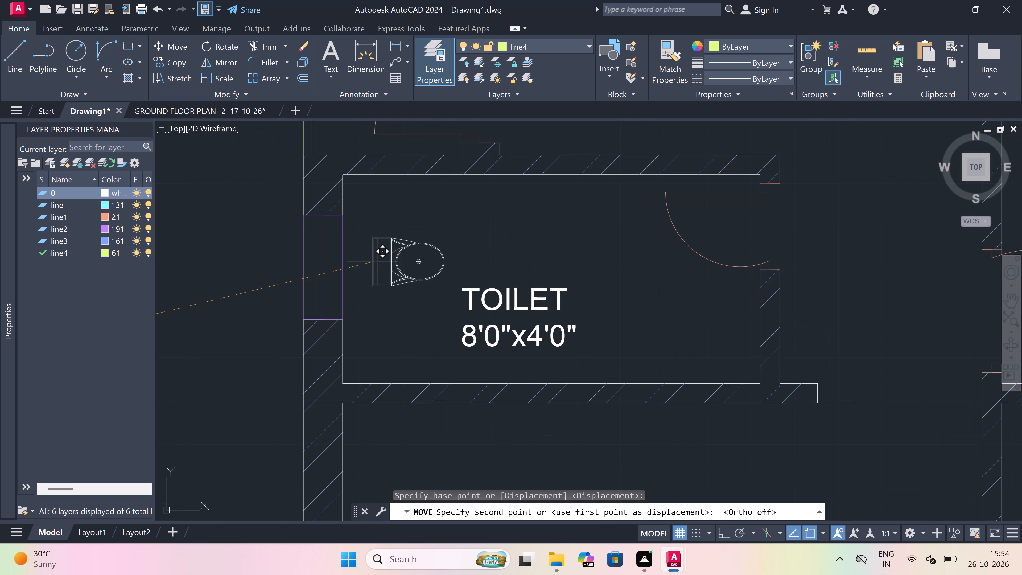
pyautogui.scroll(4, 349, 272)
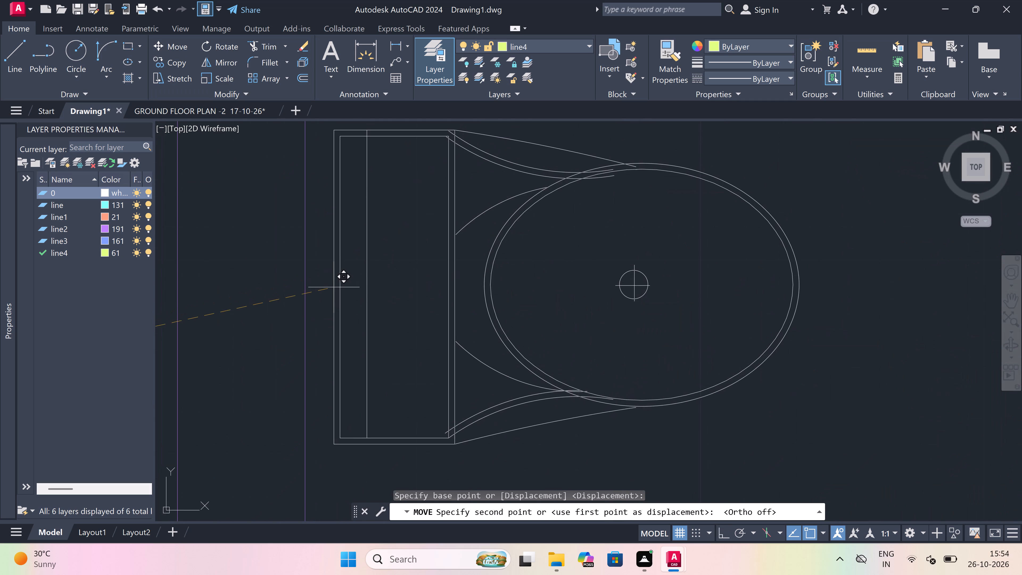
pyautogui.moveTo(330, 294); pyautogui.dragTo(343, 286)
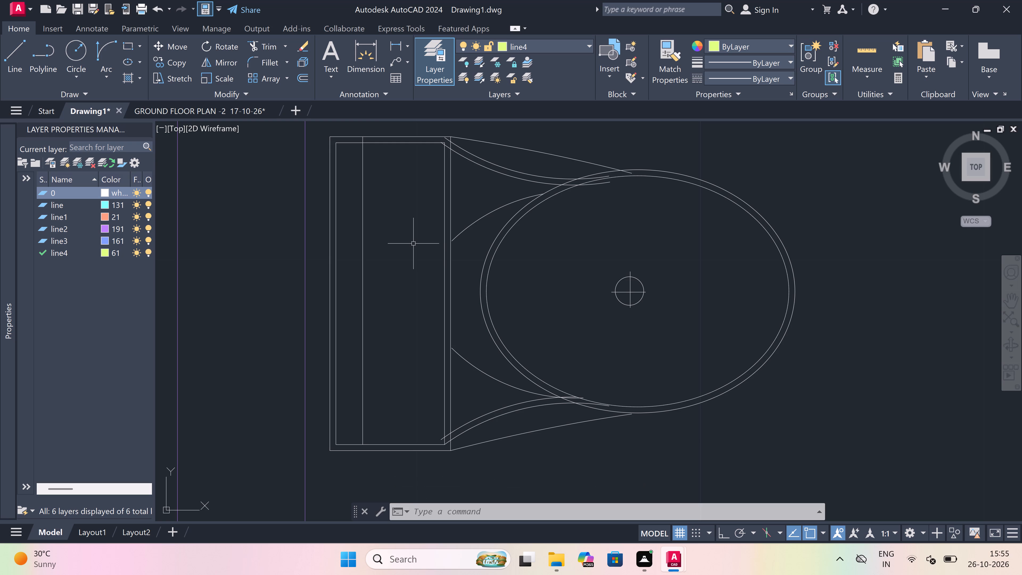
pyautogui.scroll(-6, 413, 244)
pyautogui.press('Escape')
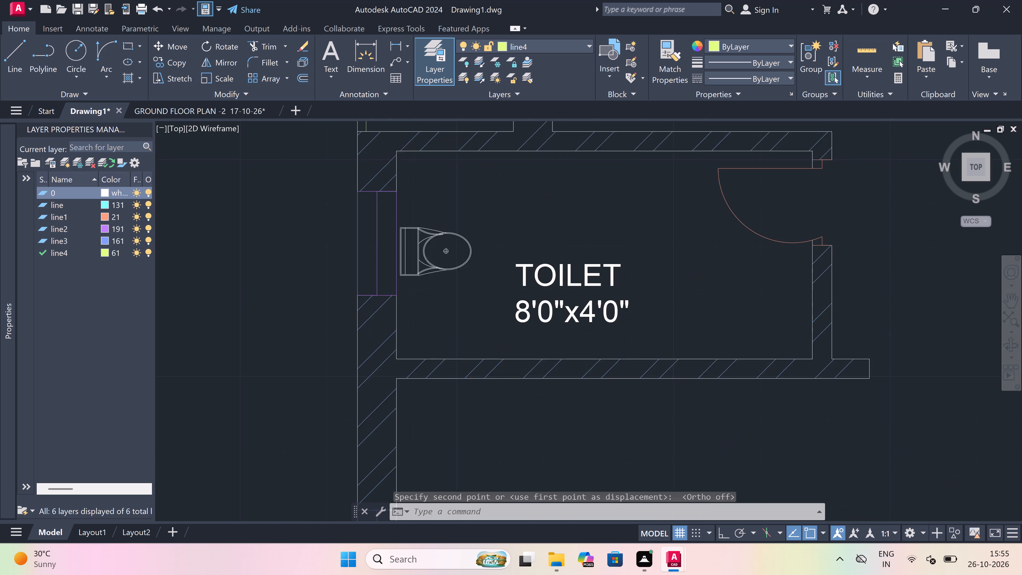
# Delete the spare toilet fixture outside the plan, east of the 3'4"x6'7" toilet.
pyautogui.scroll(-3, 413, 244)
pyautogui.scroll(2, 499, 229)
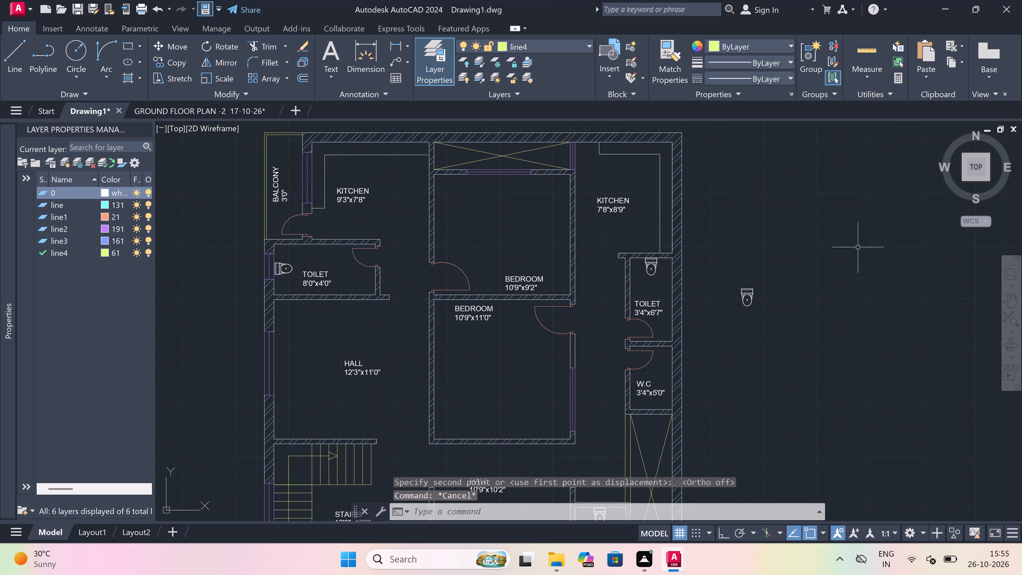
pyautogui.moveTo(834, 270); pyautogui.dragTo(834, 272)
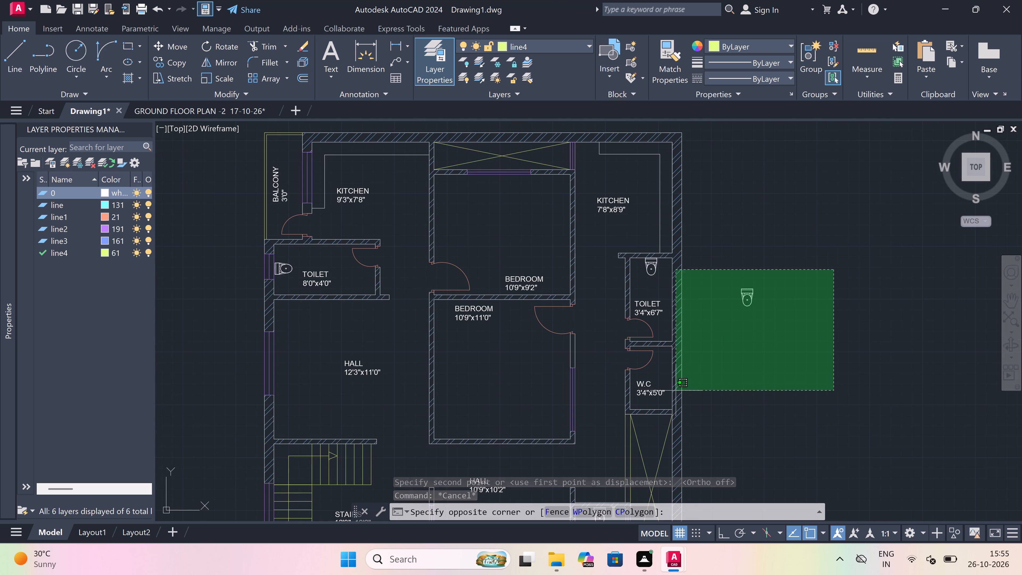
pyautogui.click(676, 391)
pyautogui.press('Escape')
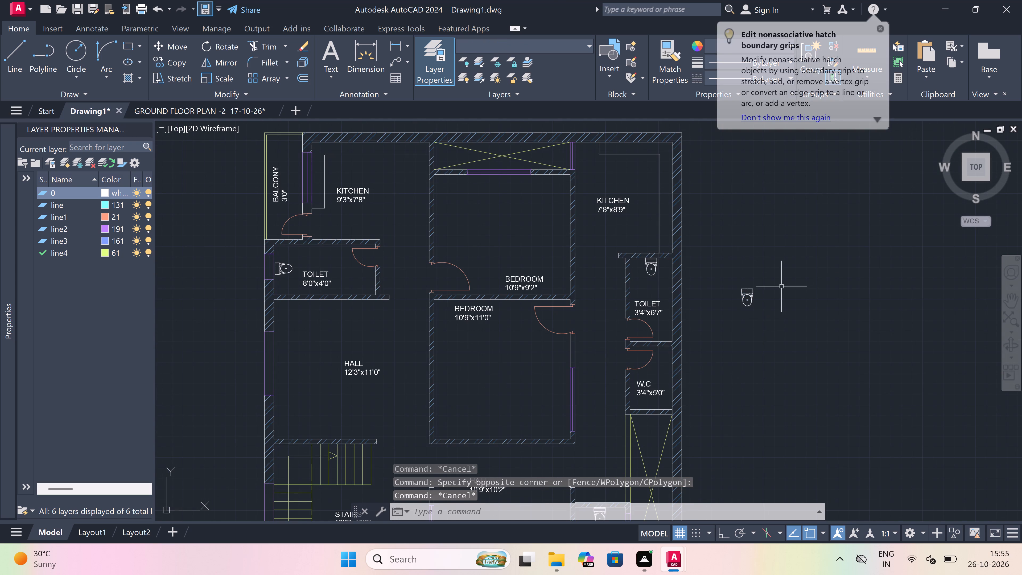
pyautogui.moveTo(787, 276); pyautogui.dragTo(782, 278)
pyautogui.click(706, 330)
pyautogui.press('Delete')
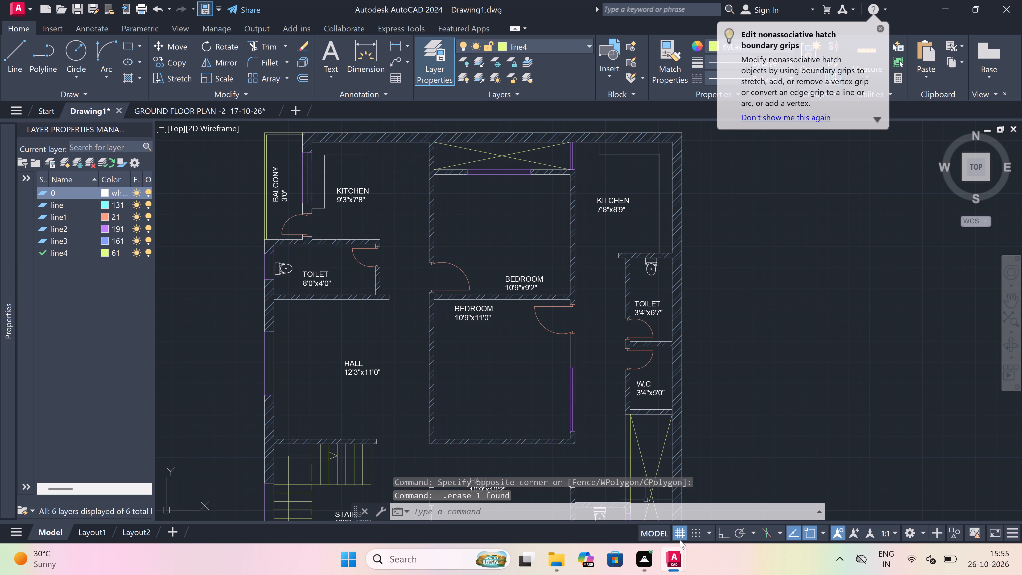
# Switch to the GROUND FLOOR PLAN -2 drawing and copy the double bed from the northwest 12'0"x12'0" C. BED ROOM to the clipboard.
pyautogui.moveTo(726, 482); pyautogui.dragTo(724, 479)
pyautogui.scroll(-3, 476, 238)
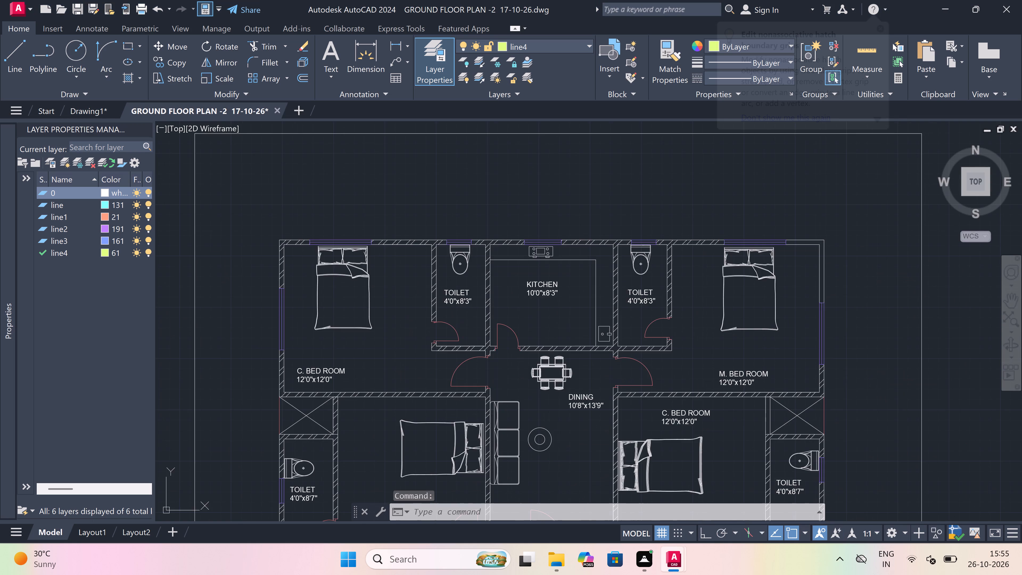
pyautogui.scroll(-1, 476, 238)
pyautogui.scroll(2, 332, 243)
pyautogui.scroll(1, 491, 237)
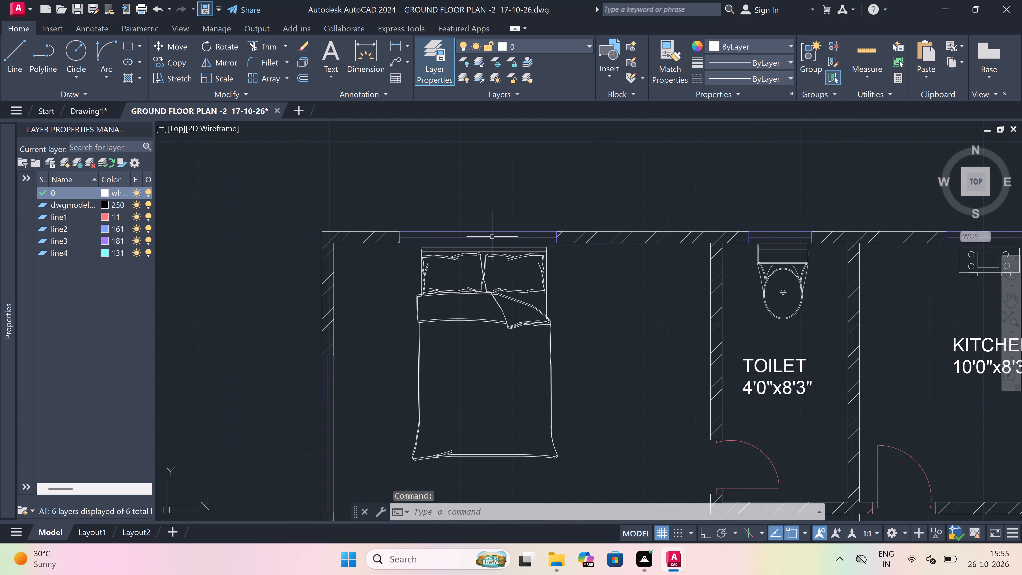
pyautogui.scroll(2, 594, 260)
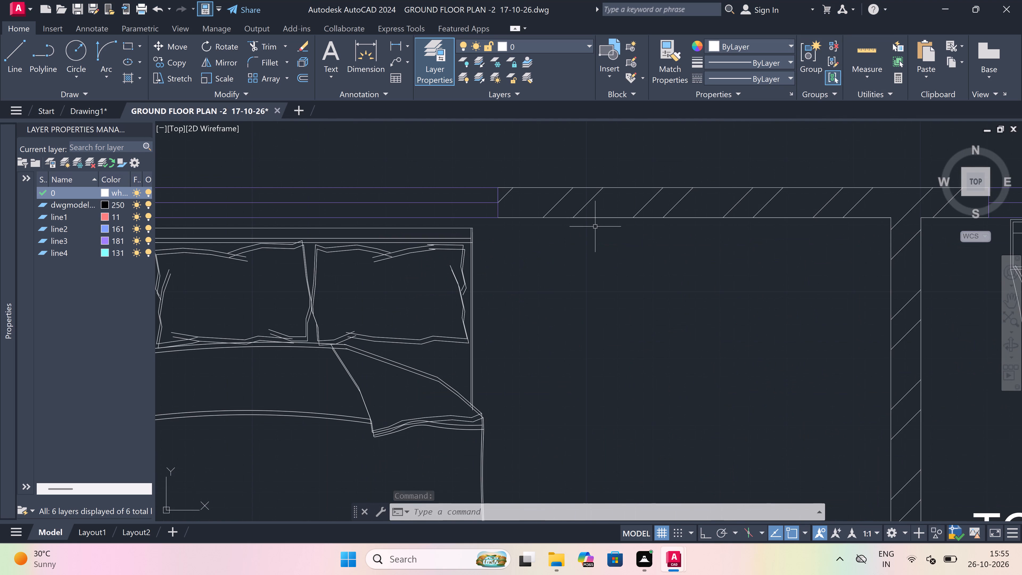
pyautogui.click(595, 225)
pyautogui.scroll(-3, 595, 225)
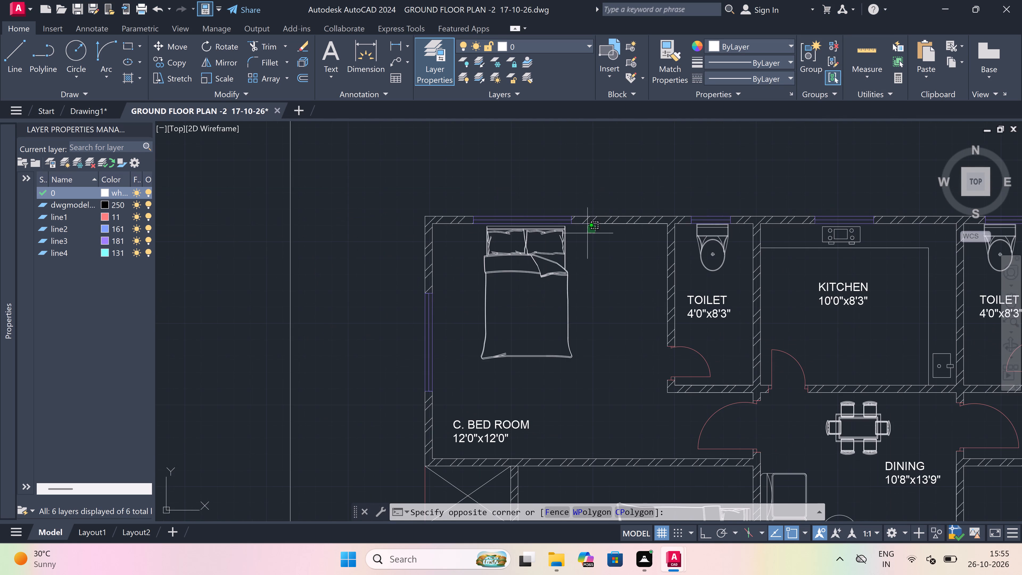
pyautogui.click(463, 366)
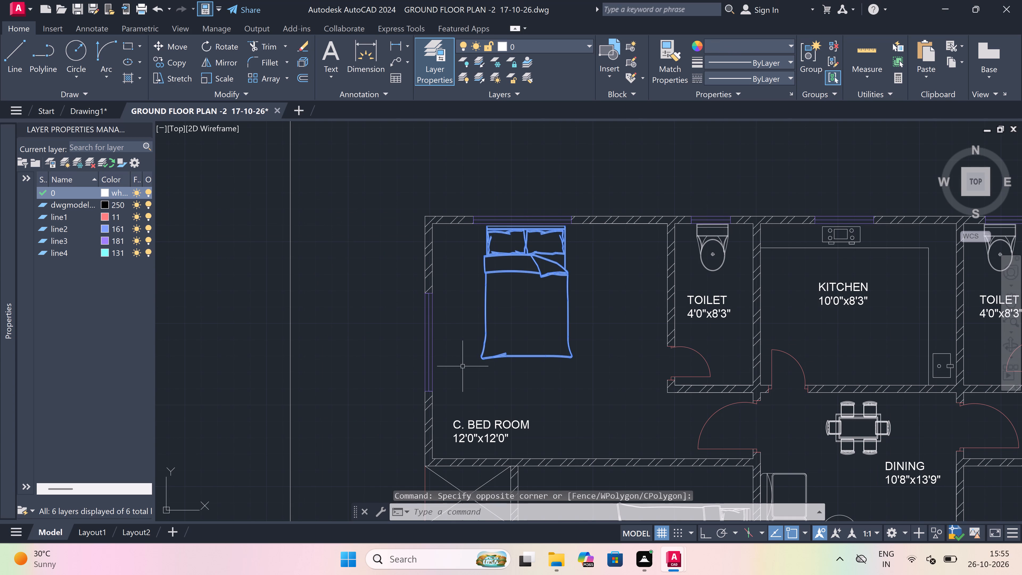
pyautogui.hotkey('ctrl', 'c')
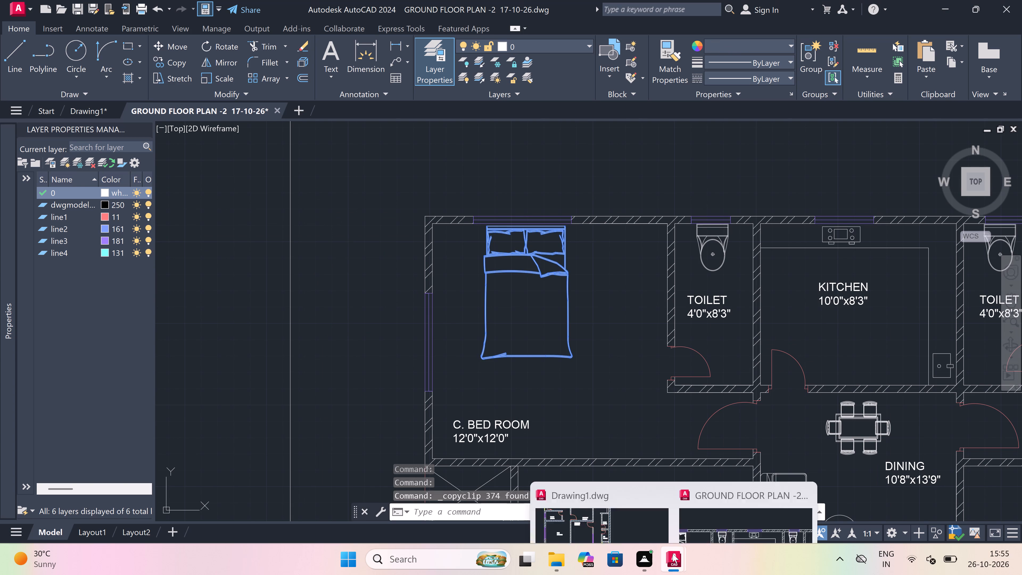
# Paste the double bed into Drawing1's 10'9"x9'2" bedroom, with its headboard just below the north window.
pyautogui.click(608, 493)
pyautogui.hotkey('ctrl', 'v')
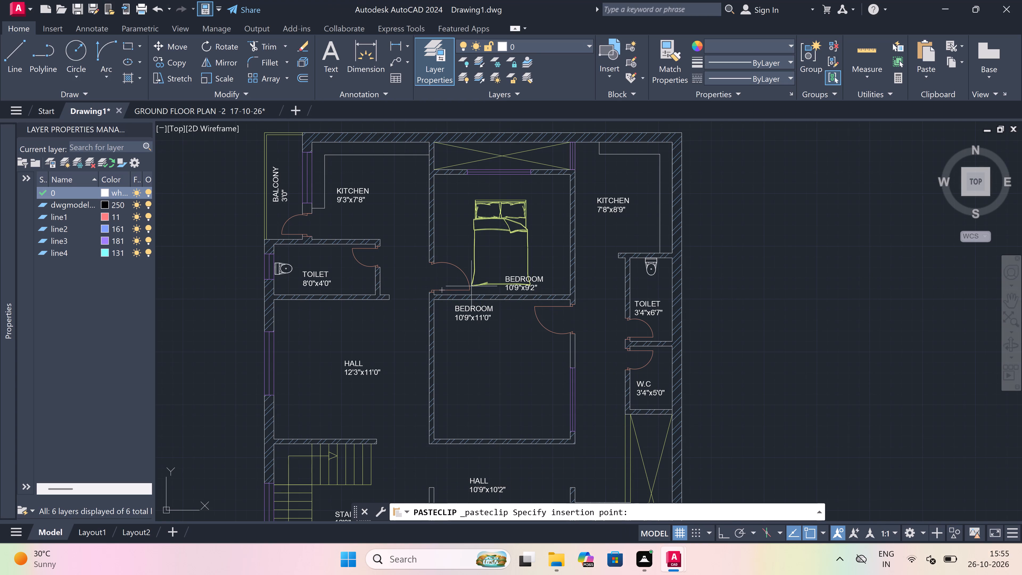
pyautogui.scroll(1, 471, 276)
pyautogui.scroll(-2, 471, 276)
pyautogui.scroll(3, 471, 262)
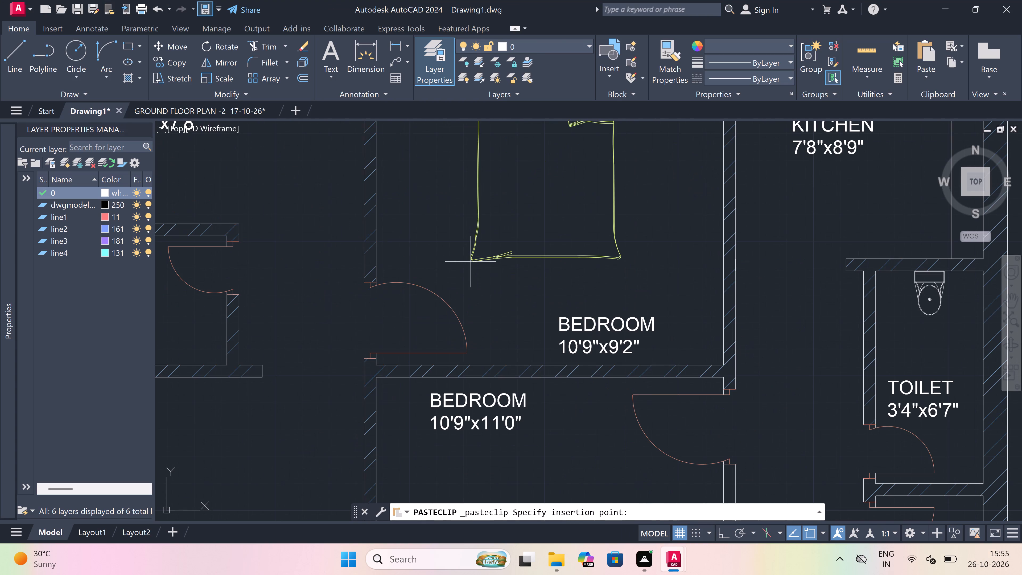
pyautogui.scroll(-4, 469, 288)
pyautogui.scroll(3, 485, 227)
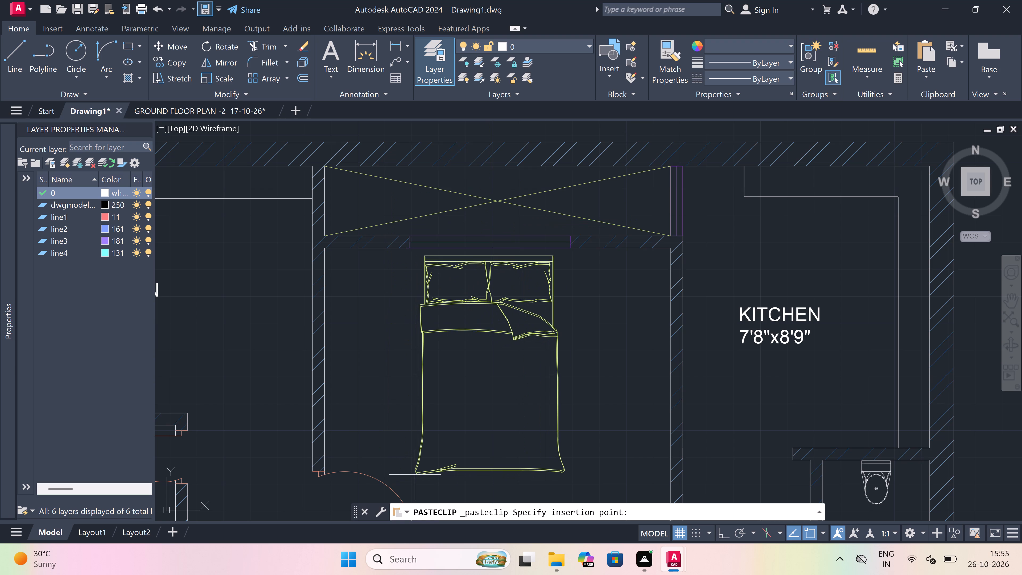
pyautogui.click(426, 471)
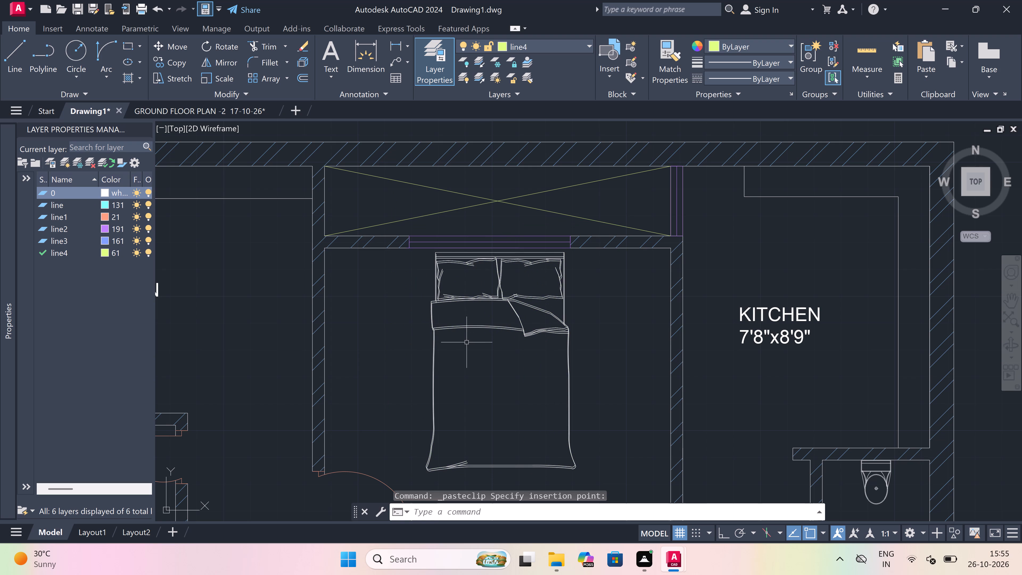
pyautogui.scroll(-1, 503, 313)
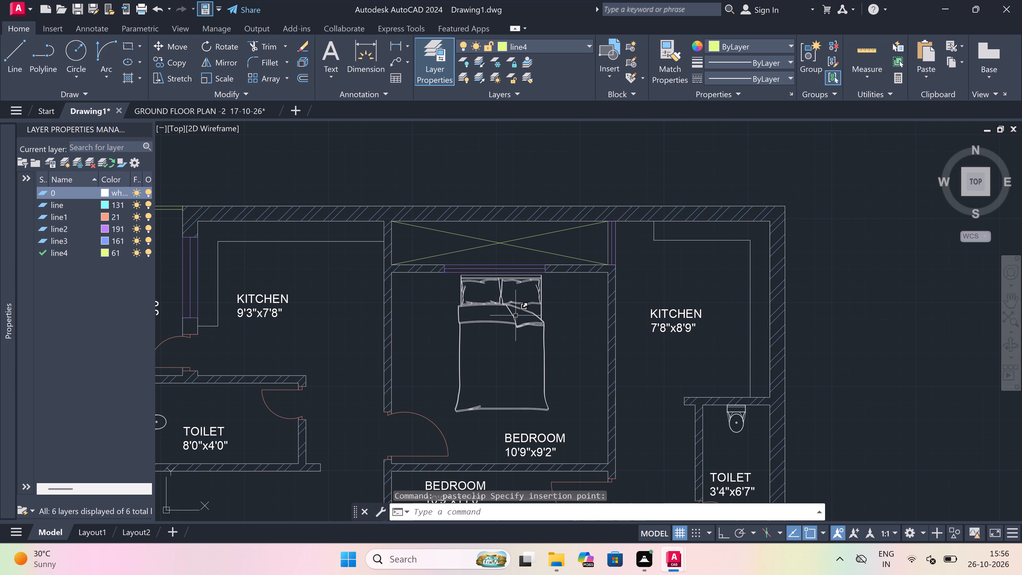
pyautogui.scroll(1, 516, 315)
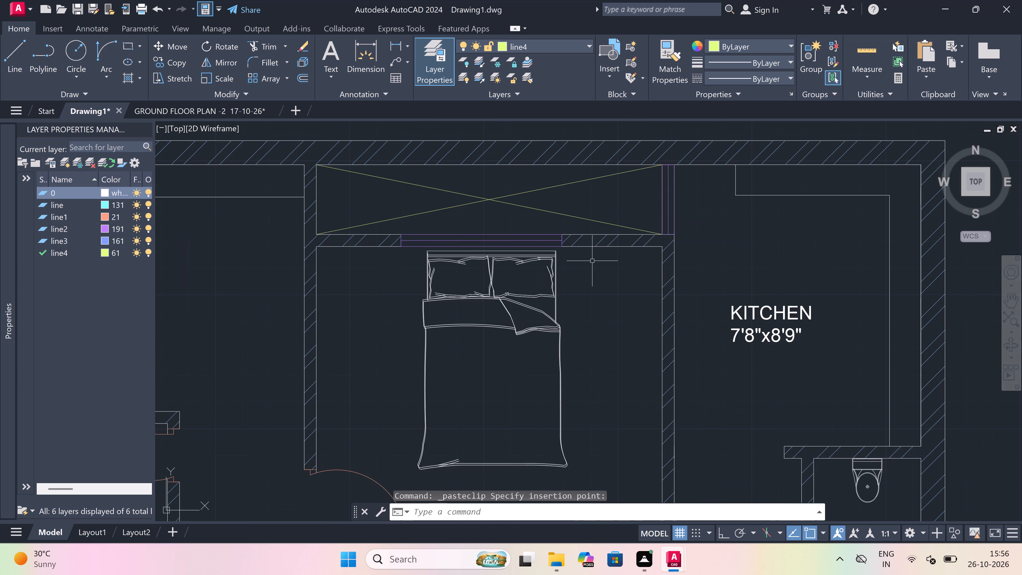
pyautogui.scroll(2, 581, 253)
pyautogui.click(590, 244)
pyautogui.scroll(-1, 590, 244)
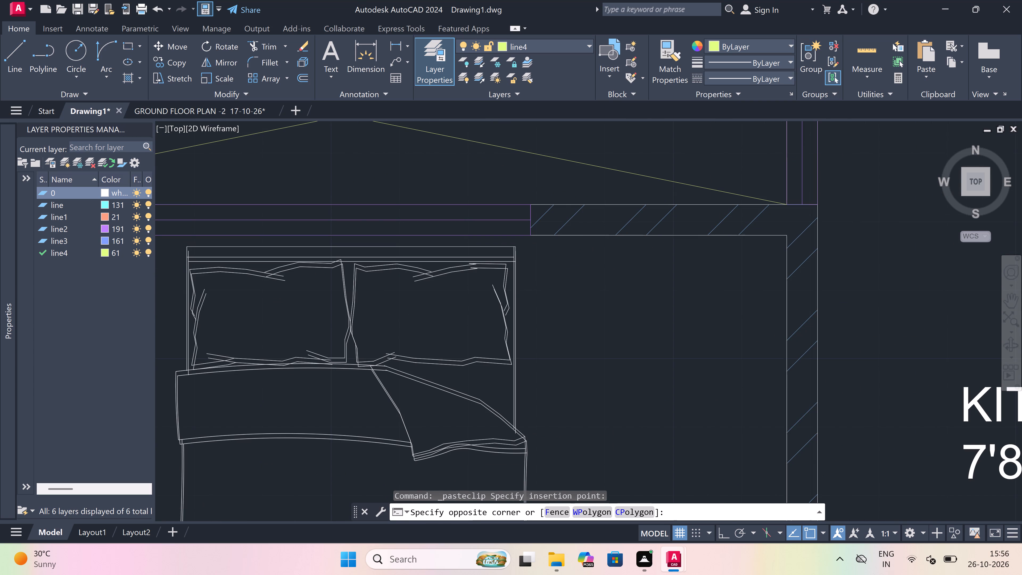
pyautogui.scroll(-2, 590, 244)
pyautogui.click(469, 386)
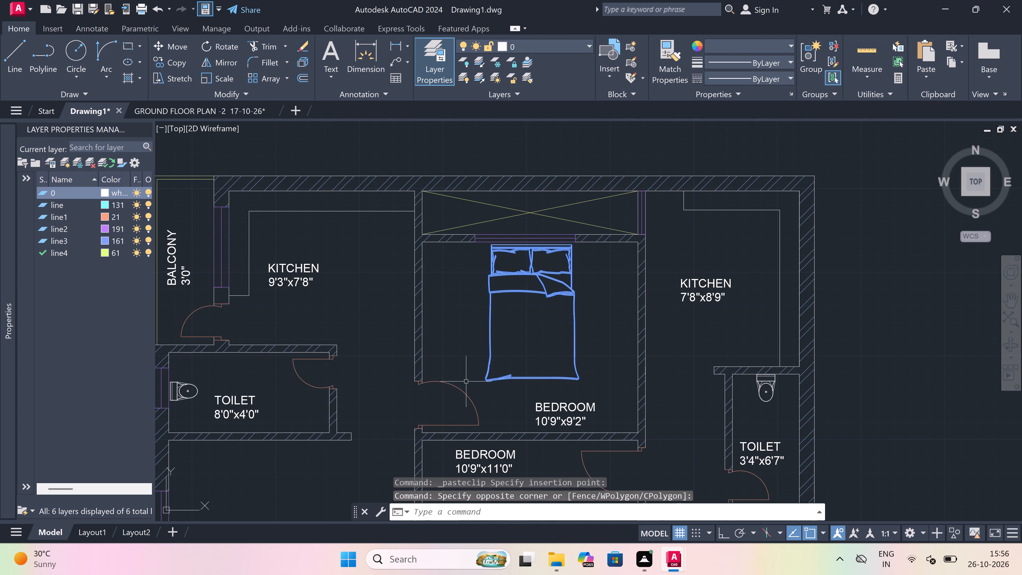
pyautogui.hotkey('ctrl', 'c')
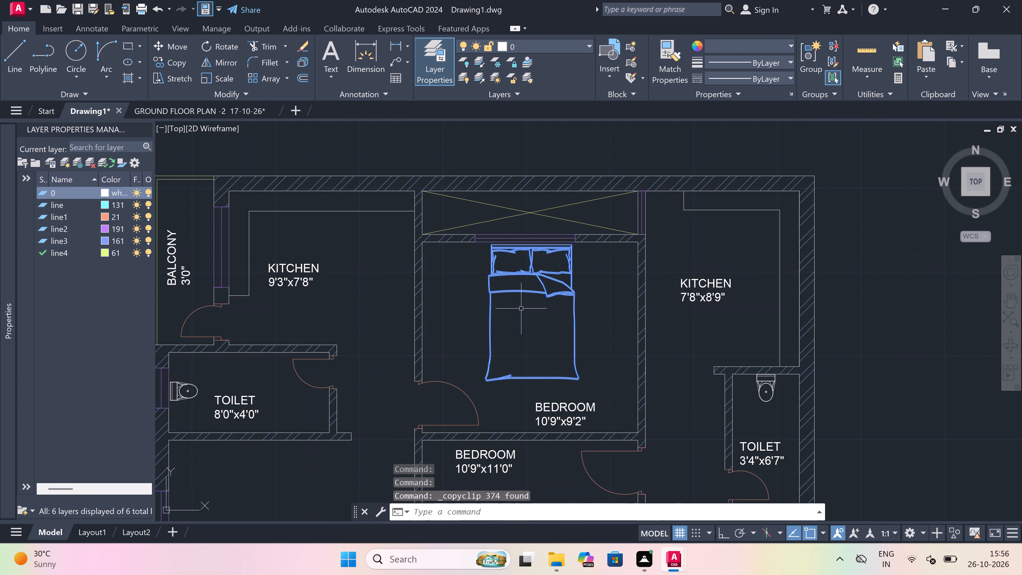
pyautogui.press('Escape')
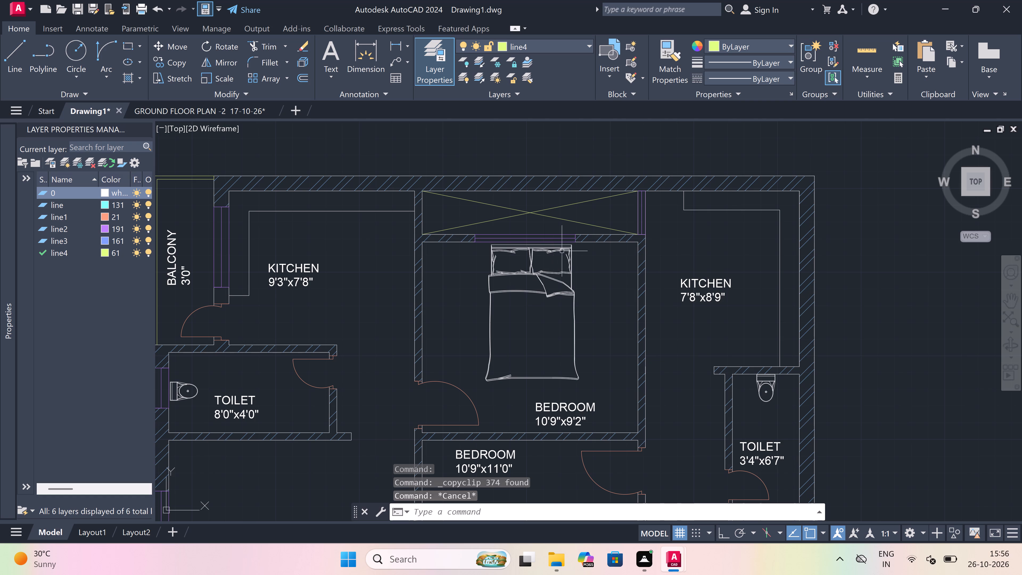
# Copy the double bed from the 10'9"x9'2" bedroom to the empty space east of the plan.
pyautogui.scroll(3, 596, 246)
pyautogui.click(597, 235)
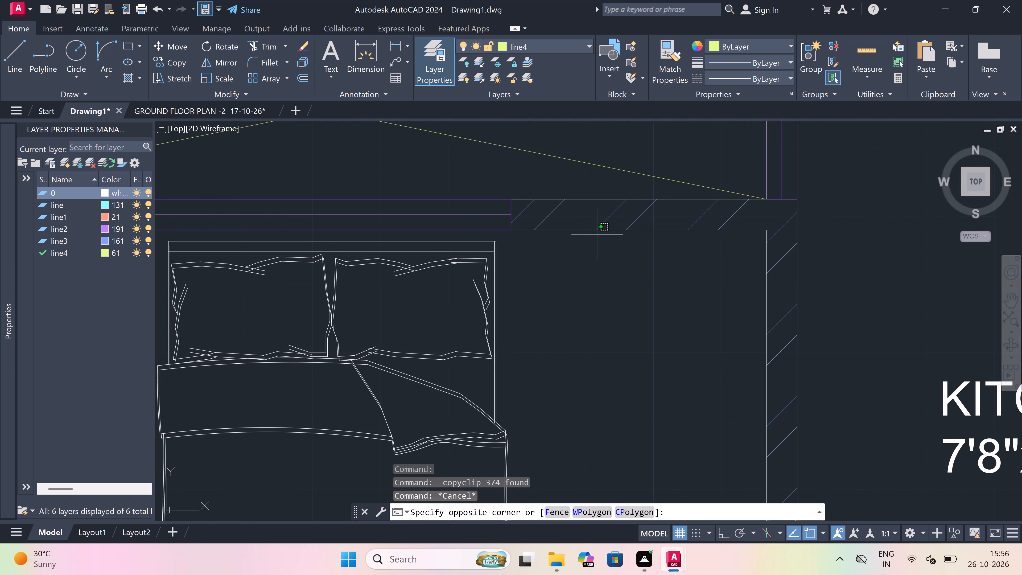
pyautogui.scroll(-1, 597, 235)
pyautogui.scroll(-3, 558, 283)
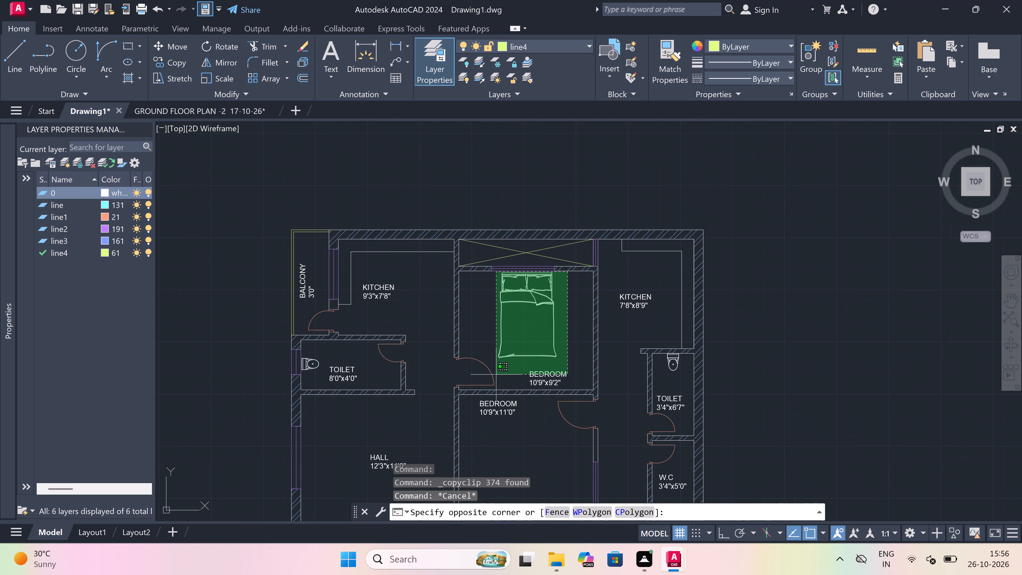
pyautogui.click(491, 363)
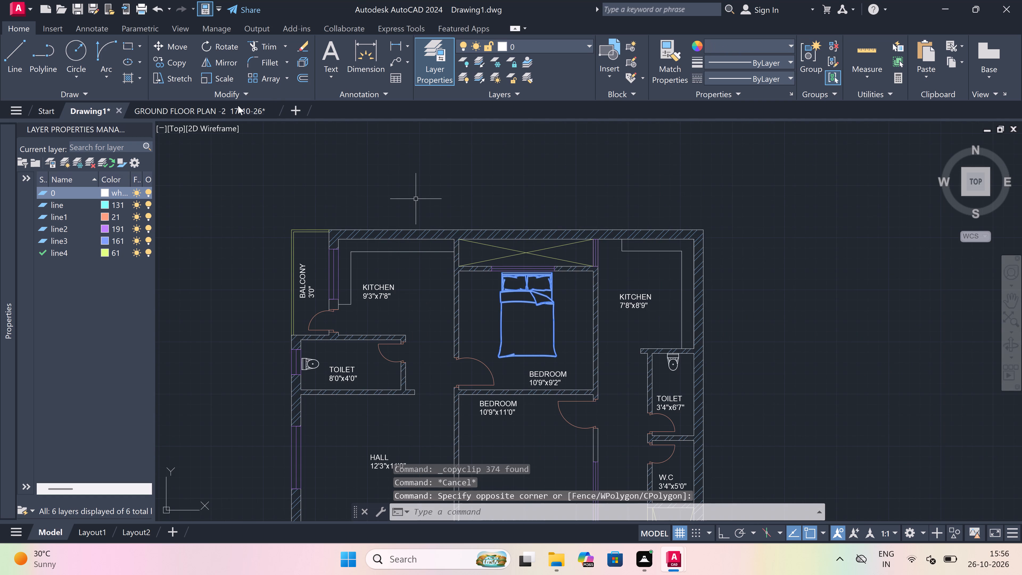
pyautogui.moveTo(169, 59); pyautogui.dragTo(184, 61)
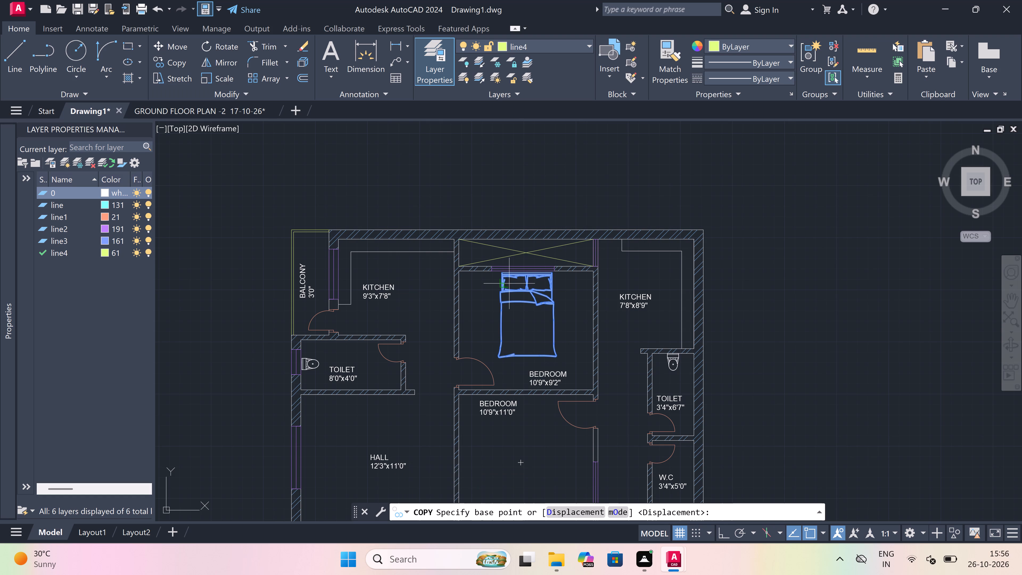
pyautogui.moveTo(525, 277); pyautogui.dragTo(547, 254)
pyautogui.scroll(-2, 636, 120)
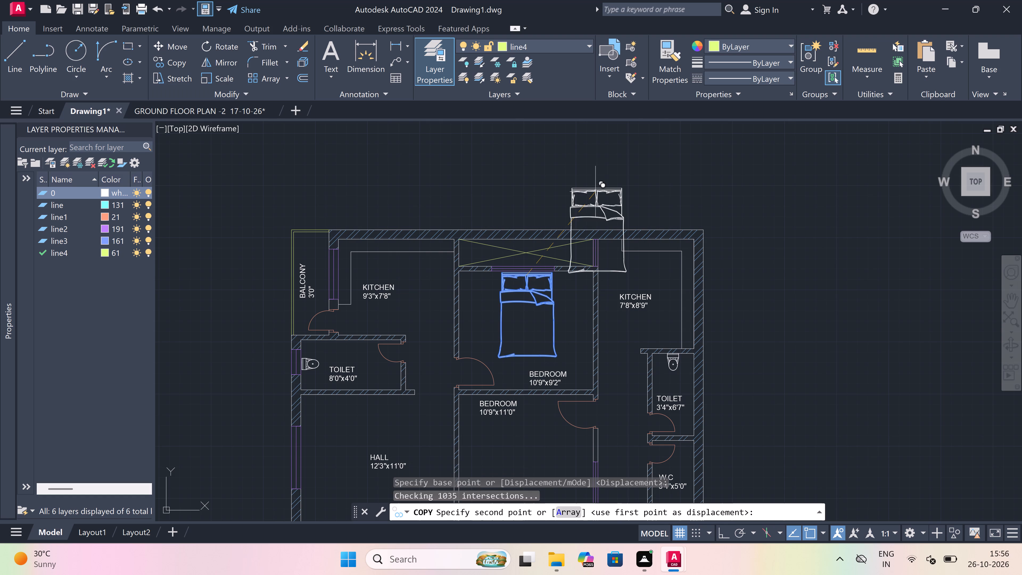
pyautogui.scroll(-1, 636, 120)
pyautogui.scroll(-4, 640, 196)
pyautogui.scroll(4, 643, 273)
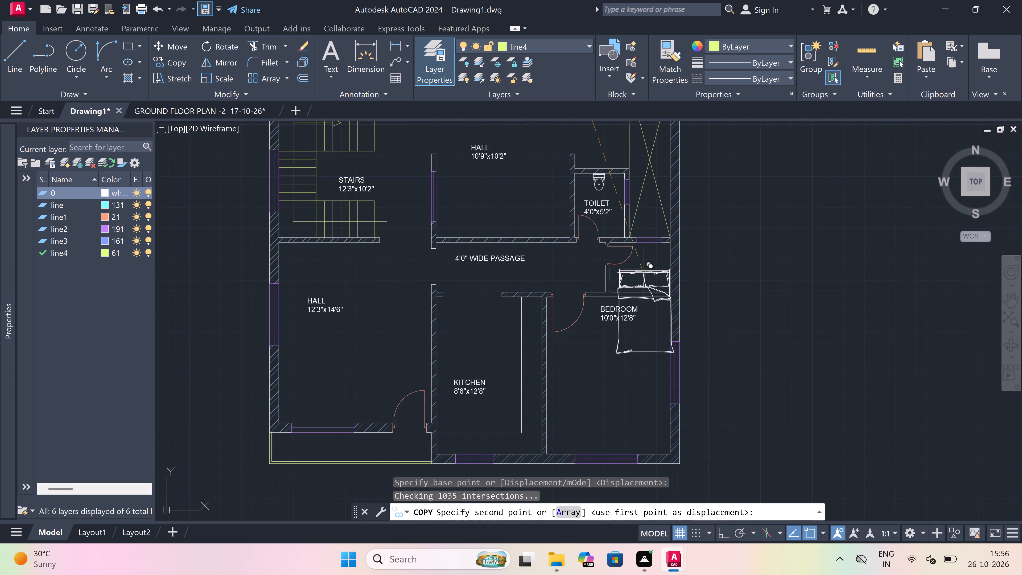
pyautogui.scroll(-3, 642, 268)
pyautogui.scroll(2, 640, 227)
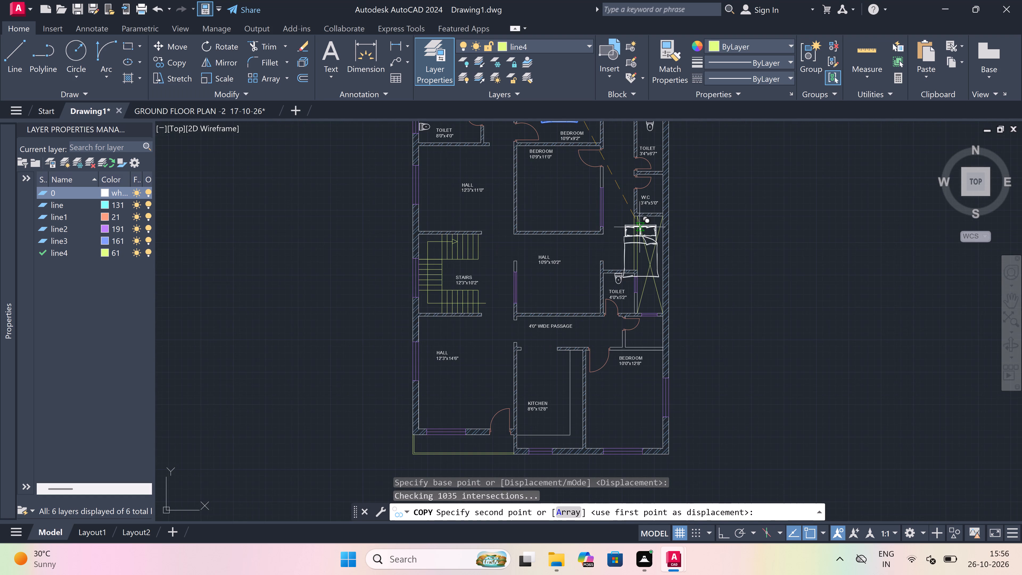
pyautogui.click(721, 221)
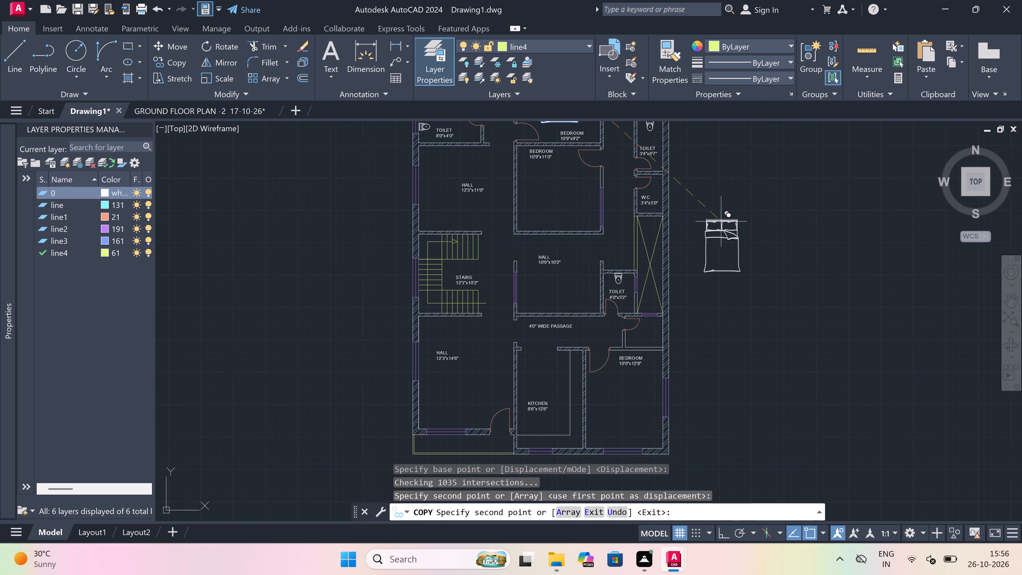
pyautogui.press('Escape')
# Rotate the bed copy outside the plan a quarter turn with Ortho on, so its headboard faces east.
pyautogui.scroll(2, 749, 225)
pyautogui.moveTo(757, 192); pyautogui.dragTo(751, 191)
pyautogui.moveTo(590, 380); pyautogui.dragTo(590, 370)
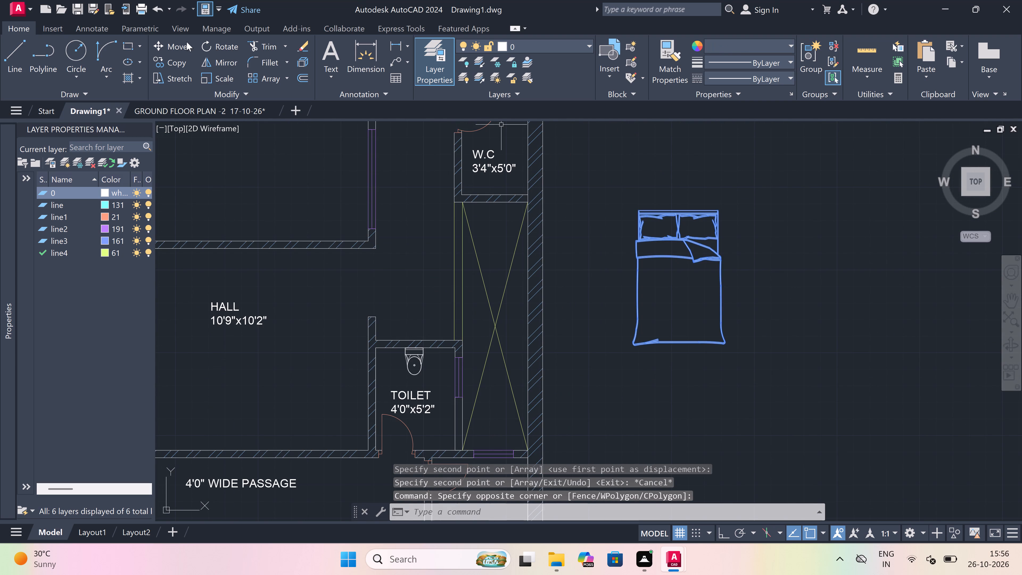
pyautogui.moveTo(217, 47); pyautogui.dragTo(226, 47)
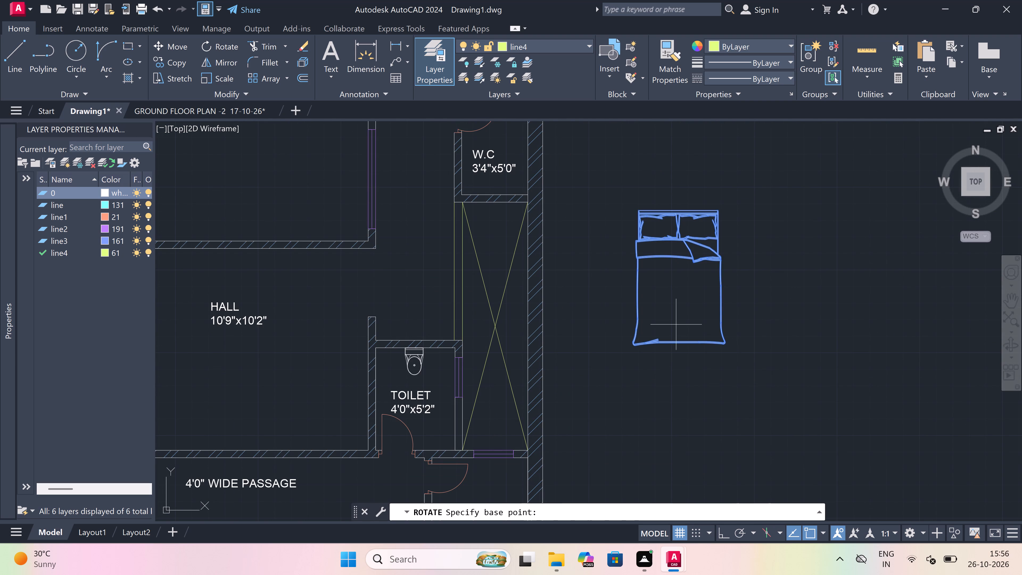
pyautogui.click(676, 324)
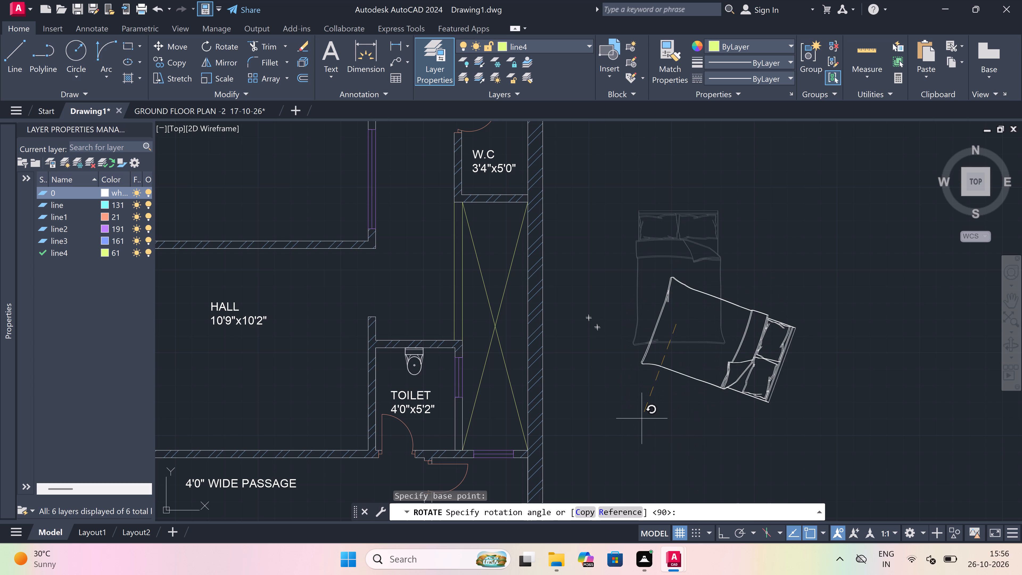
pyautogui.press('F8')
pyautogui.click(710, 450)
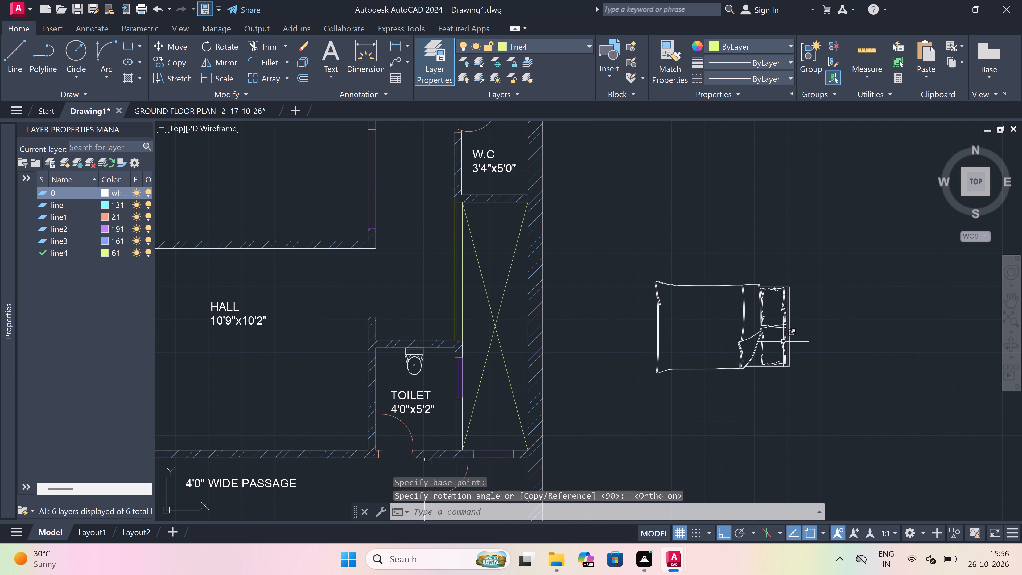
# Copy the rotated bed by its headboard midpoint into the 10'0"x12'8" bedroom, against the east wall window, with Ortho off.
pyautogui.moveTo(830, 268); pyautogui.dragTo(817, 279)
pyautogui.moveTo(608, 425); pyautogui.dragTo(607, 422)
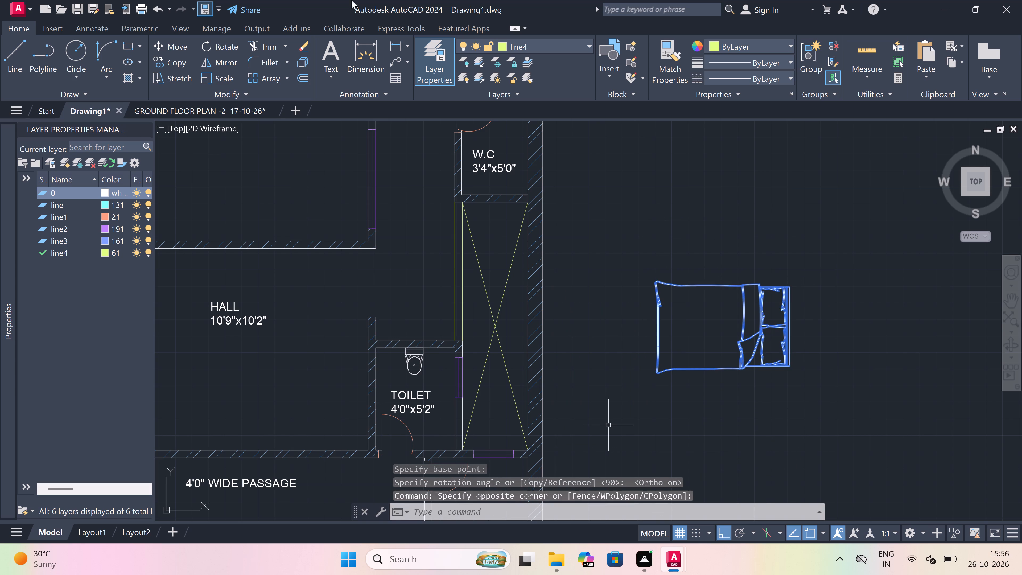
pyautogui.click(174, 58)
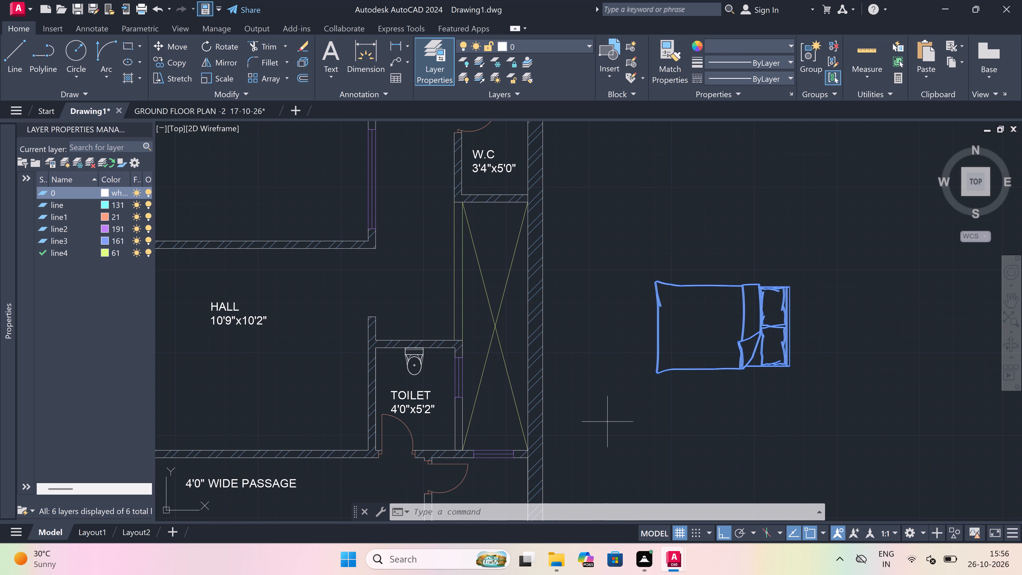
pyautogui.click(791, 326)
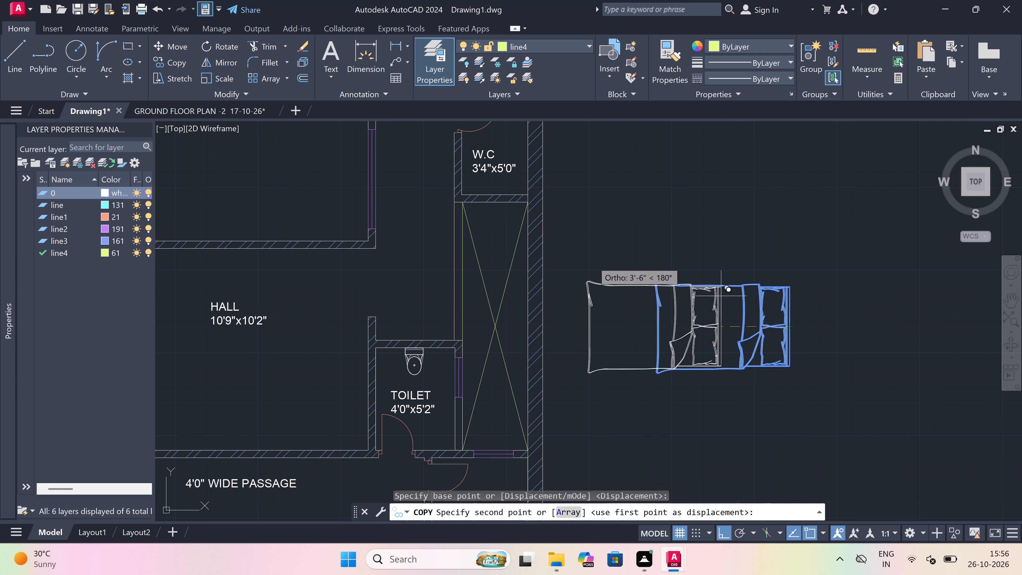
pyautogui.press('F8')
pyautogui.scroll(-5, 497, 210)
pyautogui.scroll(3, 482, 241)
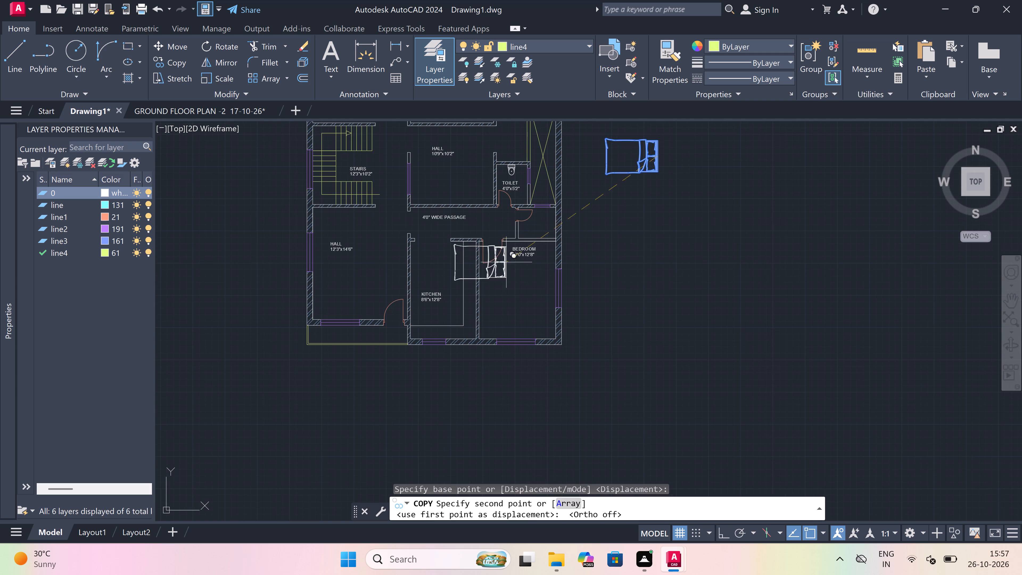
pyautogui.scroll(3, 548, 303)
pyautogui.scroll(2, 568, 296)
pyautogui.click(574, 294)
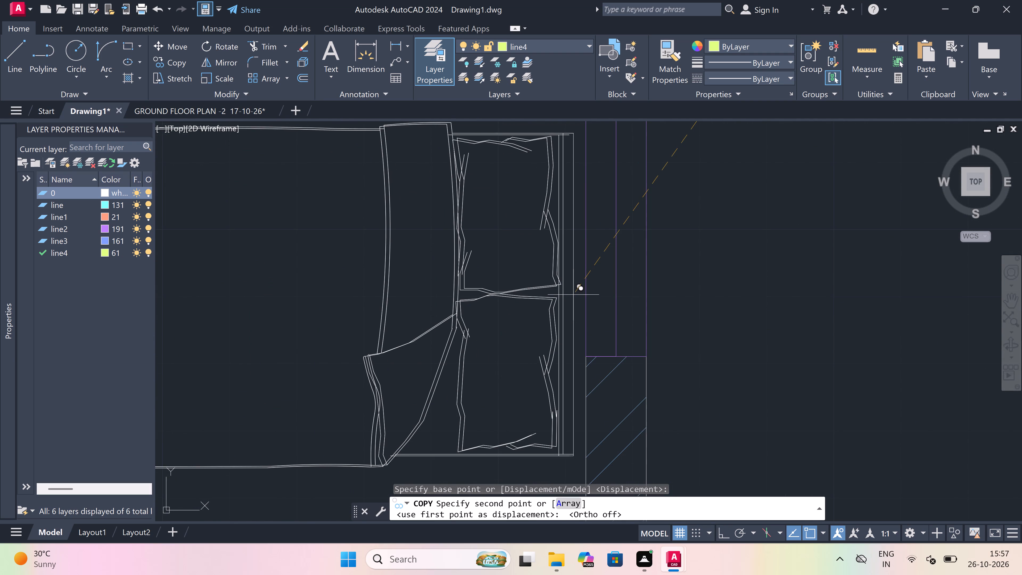
# Place another copy of the rotated bed in the 10'9"x11'0" bedroom, with its headboard against the east wall window.
pyautogui.scroll(-8, 574, 294)
pyautogui.scroll(-1, 475, 265)
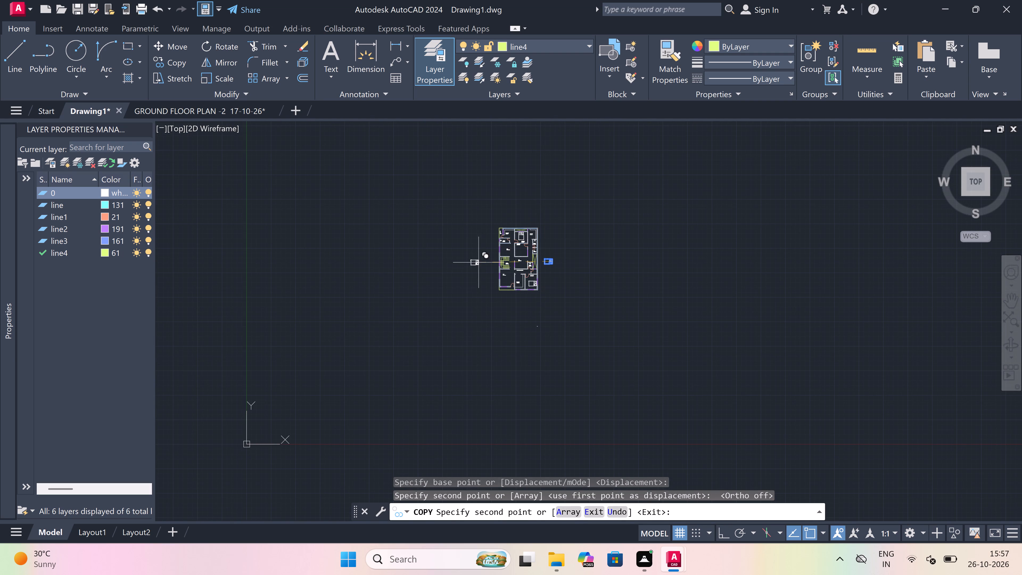
pyautogui.scroll(3, 506, 250)
pyautogui.scroll(4, 560, 253)
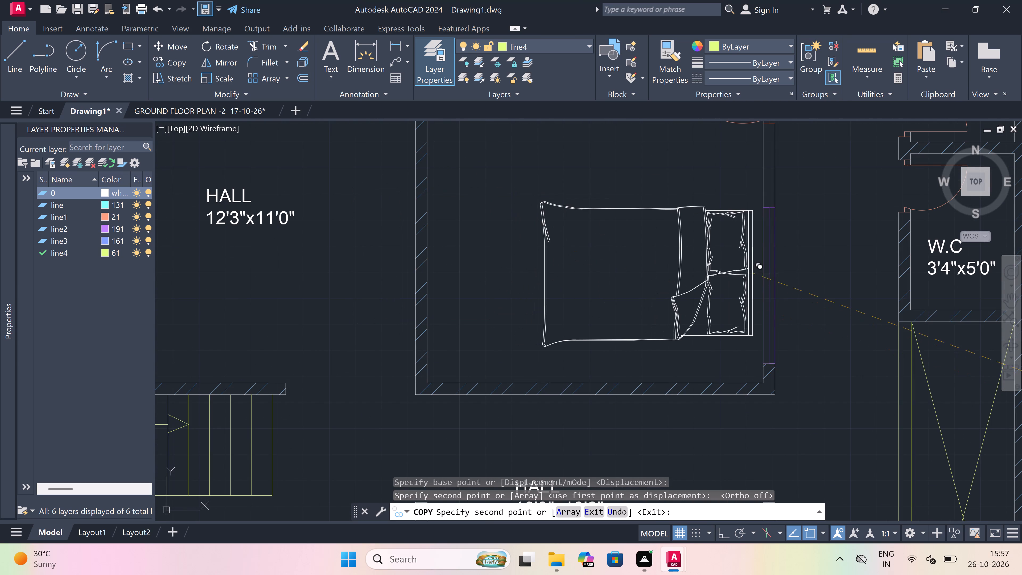
pyautogui.scroll(2, 763, 241)
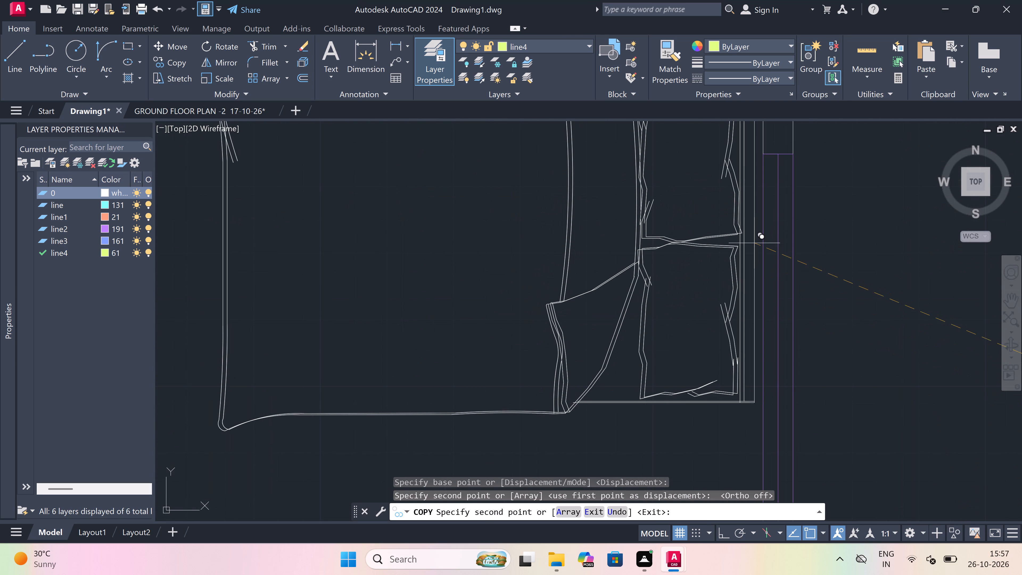
pyautogui.click(758, 243)
pyautogui.scroll(-4, 643, 278)
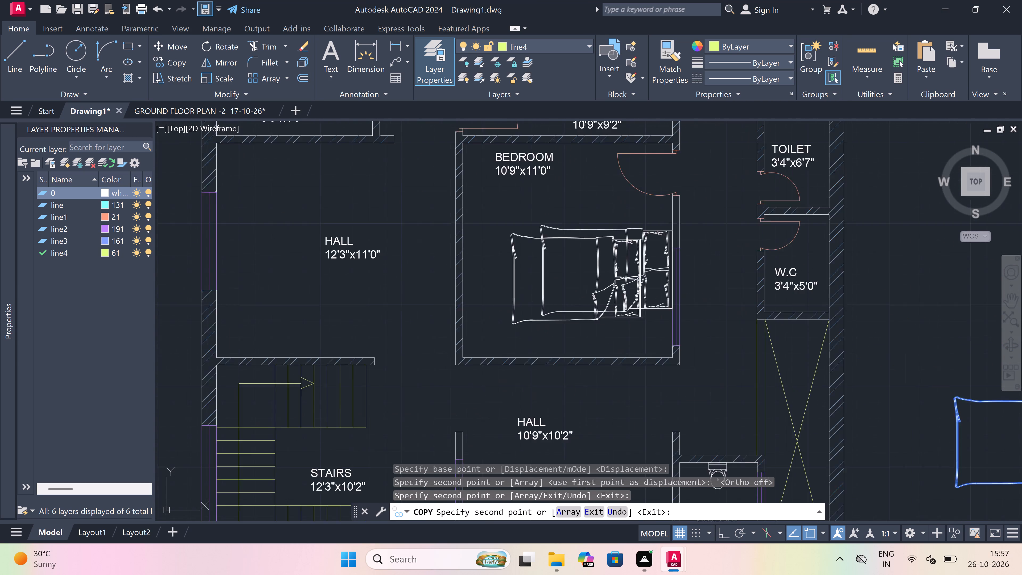
pyautogui.press('Escape')
# Hatch the short east wall piece between the door and window of the 10'9"x11'0" bedroom with the light blue ANSI32 pattern.
pyautogui.scroll(-3, 643, 278)
pyautogui.scroll(5, 652, 268)
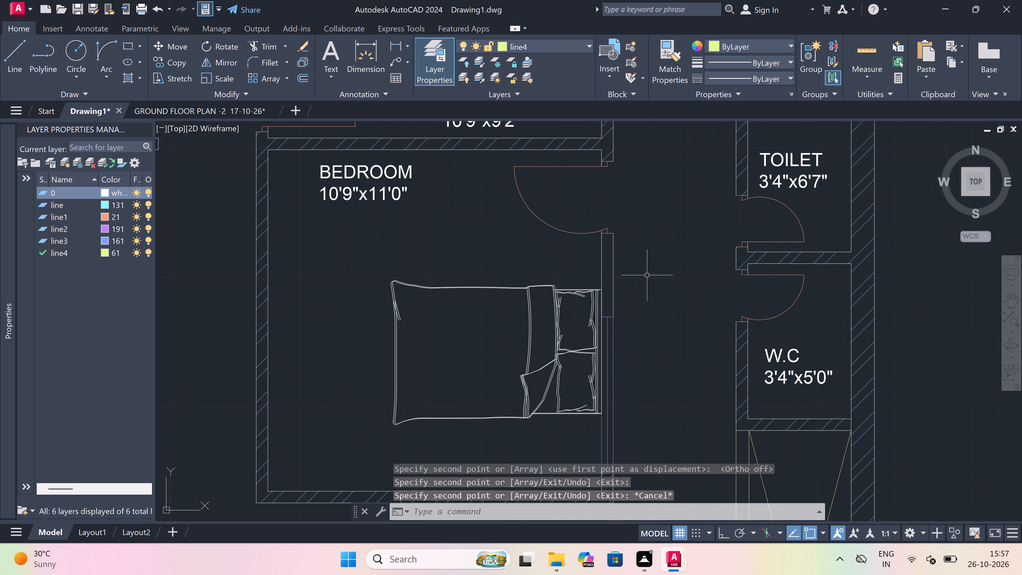
pyautogui.press('h')
pyautogui.press('space')
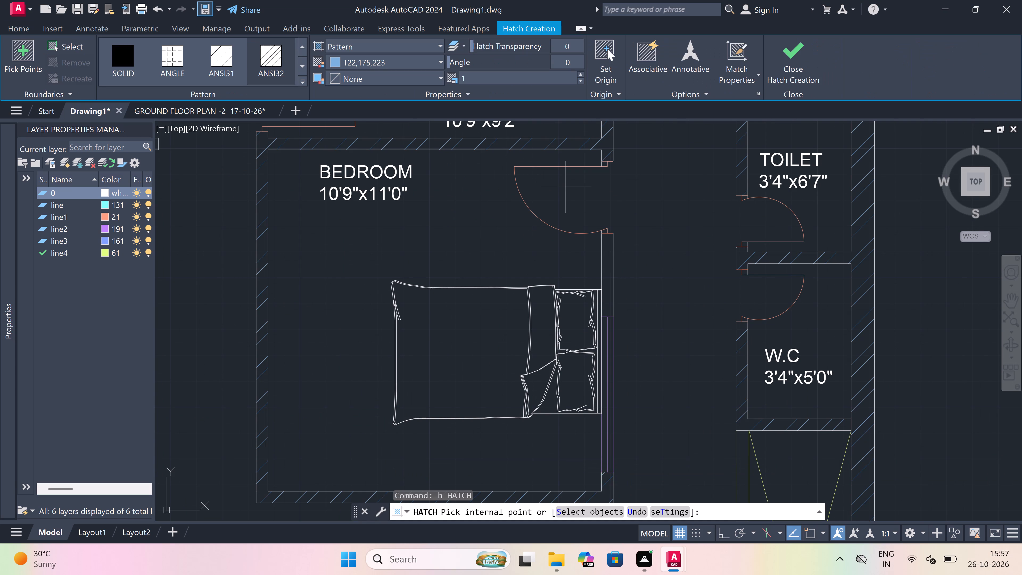
pyautogui.click(274, 55)
pyautogui.click(599, 260)
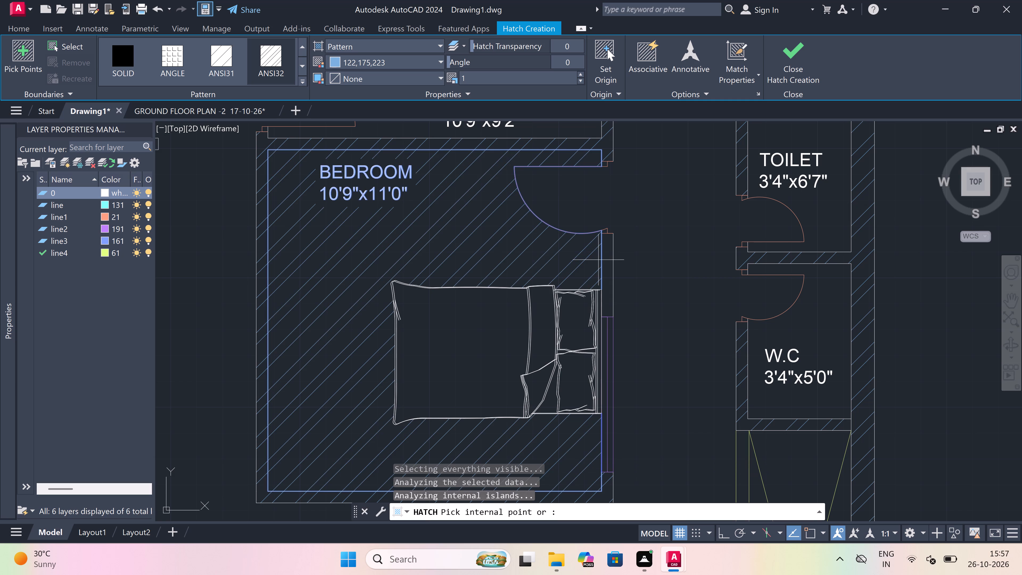
pyautogui.hotkey('ctrl', 'z')
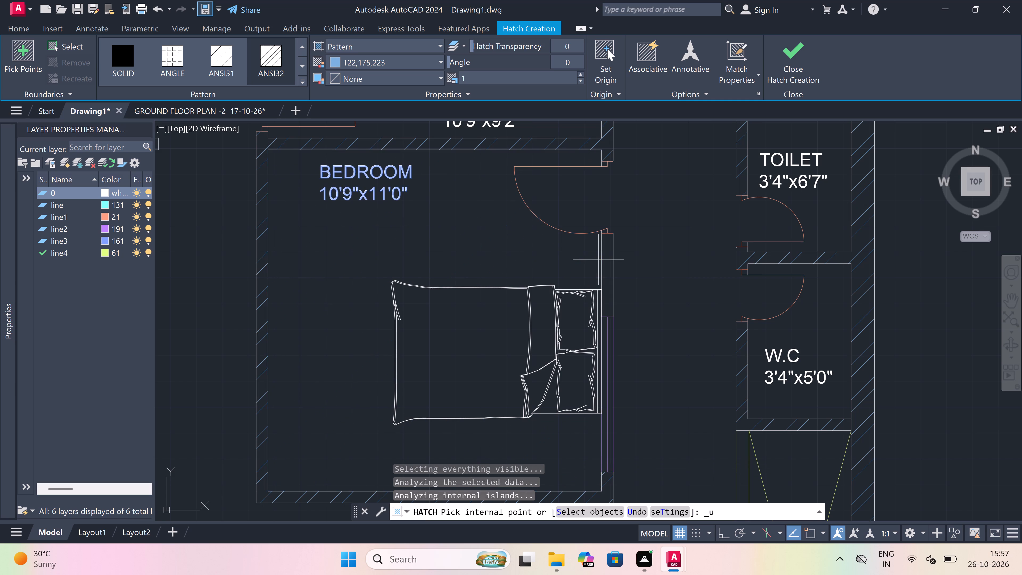
pyautogui.click(608, 270)
pyautogui.press('Escape')
# Delete the spare rotated bed outside the plan, east of the building.
pyautogui.scroll(-2, 584, 253)
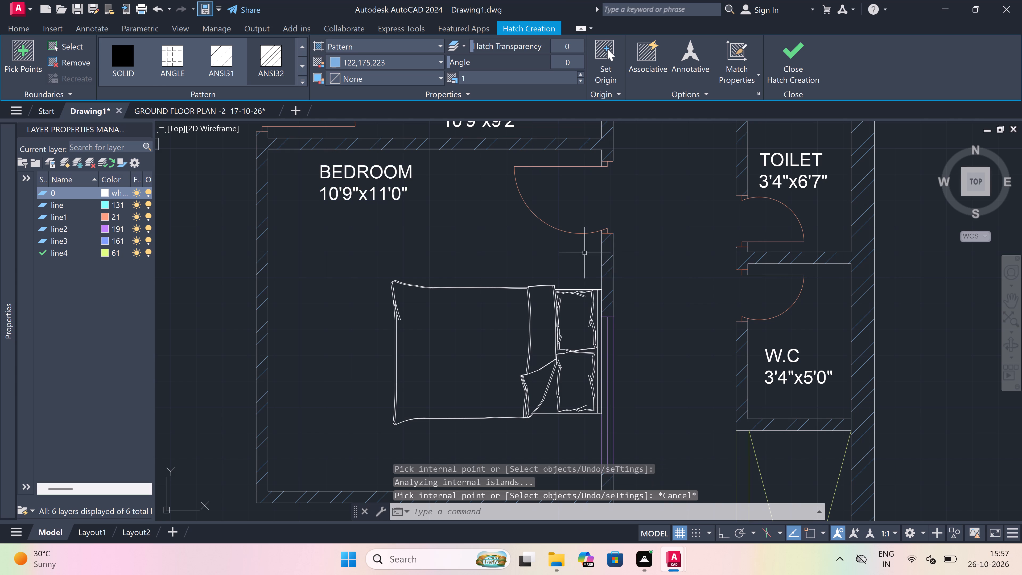
pyautogui.scroll(-2, 584, 252)
pyautogui.scroll(2, 550, 278)
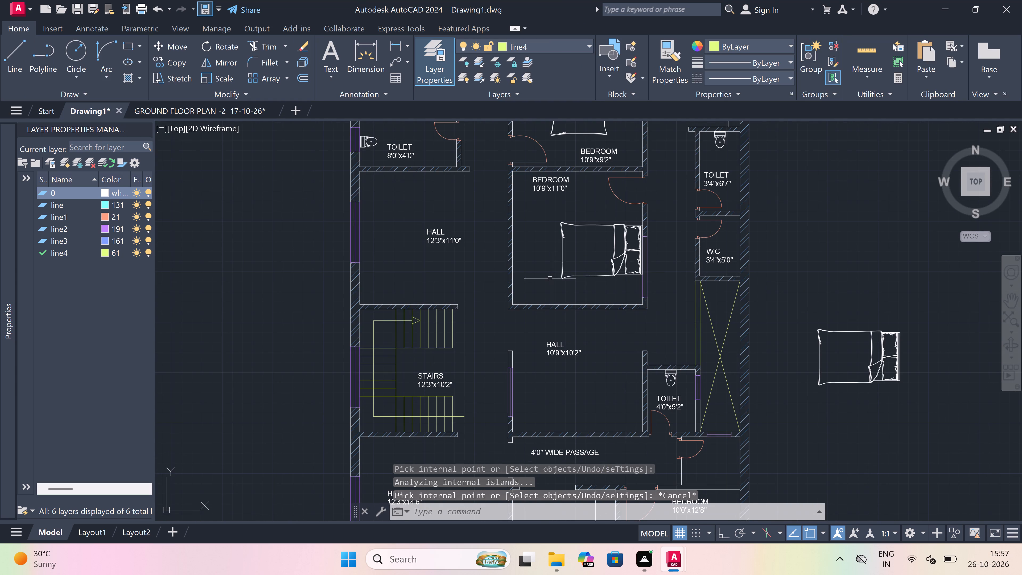
pyautogui.scroll(-4, 679, 277)
pyautogui.scroll(2, 738, 300)
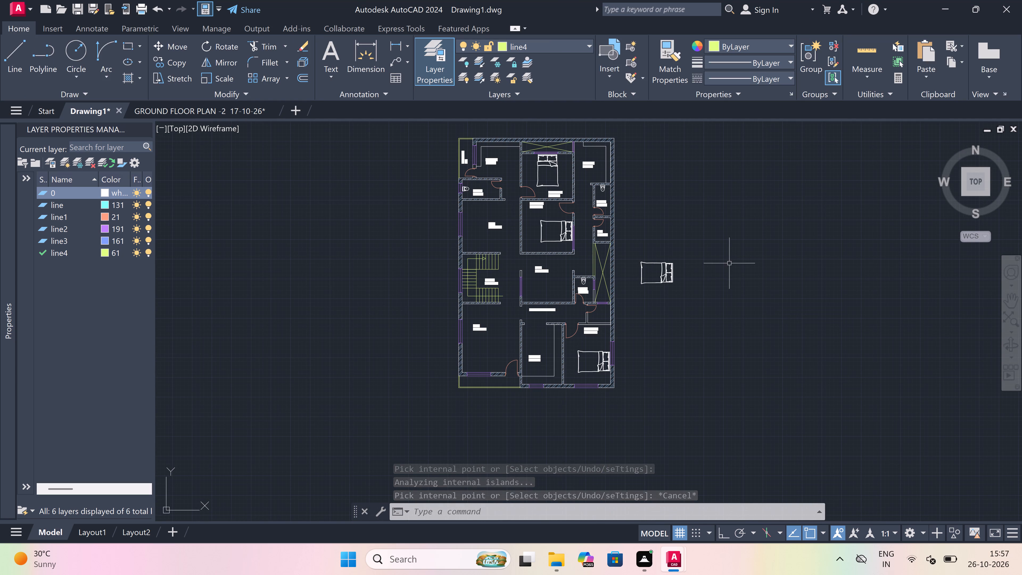
pyautogui.click(722, 234)
pyautogui.click(630, 317)
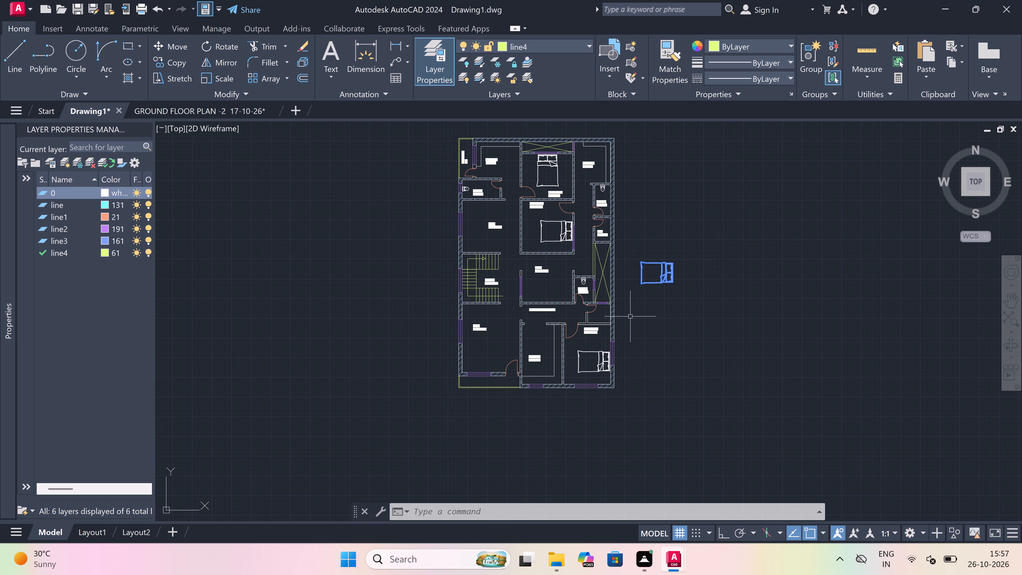
pyautogui.press('Delete')
# Extend both faces of the 10'9"x10'2" hall's west wall north to the bedroom wall, closing the gap above the window.
pyautogui.scroll(1, 553, 291)
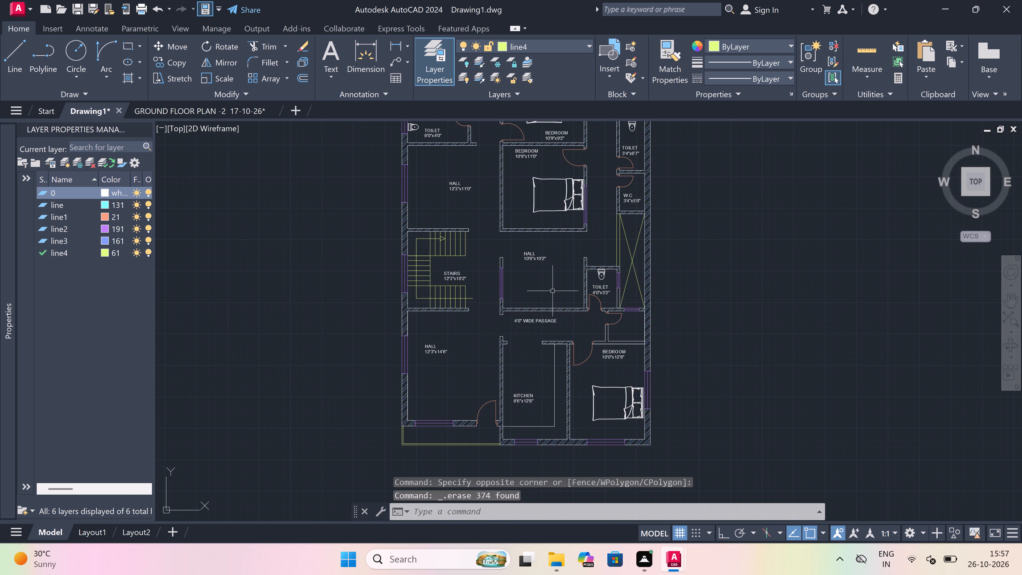
pyautogui.scroll(-1, 553, 291)
pyautogui.scroll(1, 543, 290)
pyautogui.scroll(1, 513, 292)
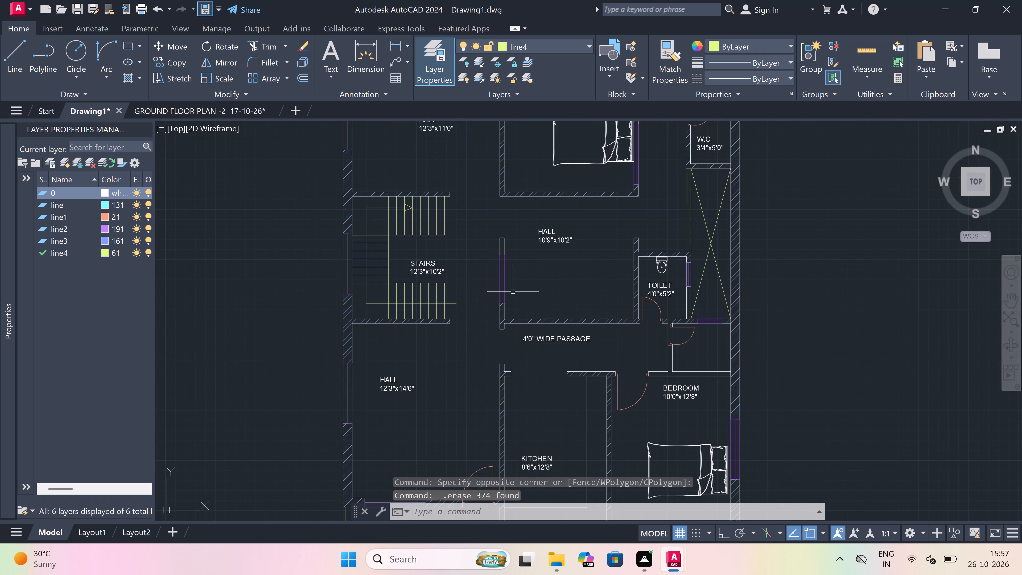
pyautogui.scroll(1, 504, 211)
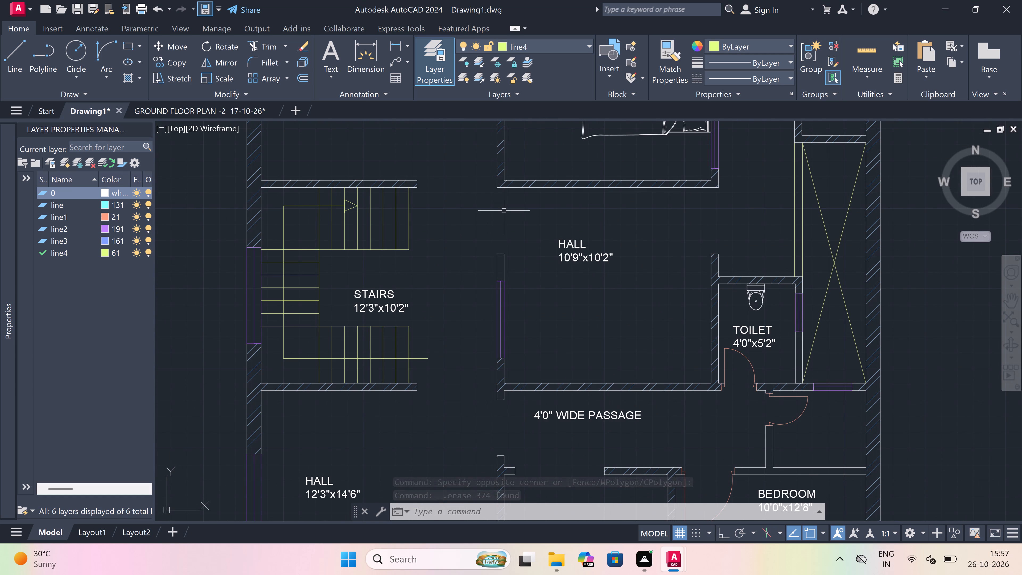
pyautogui.scroll(1, 505, 172)
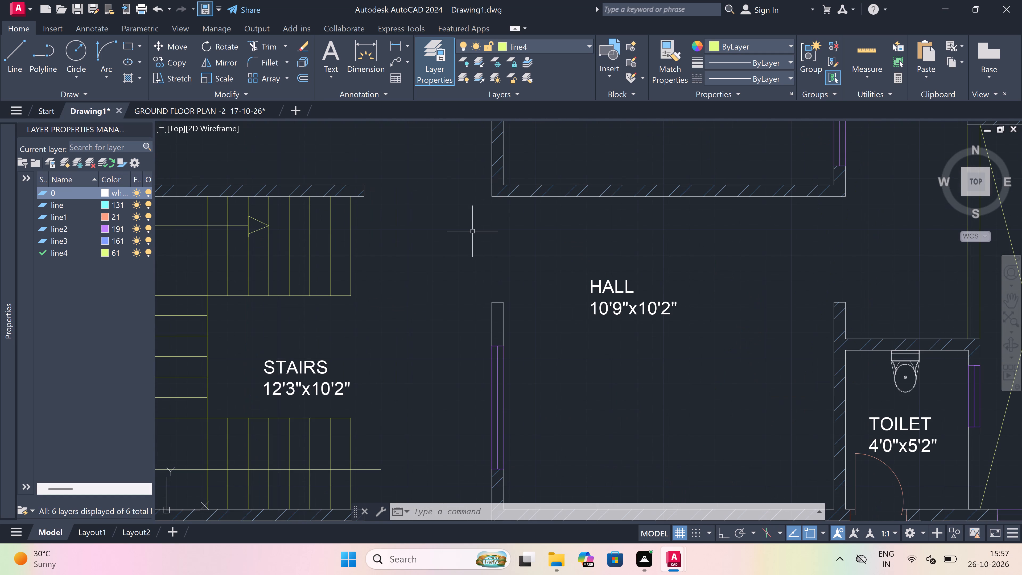
pyautogui.write('ex')
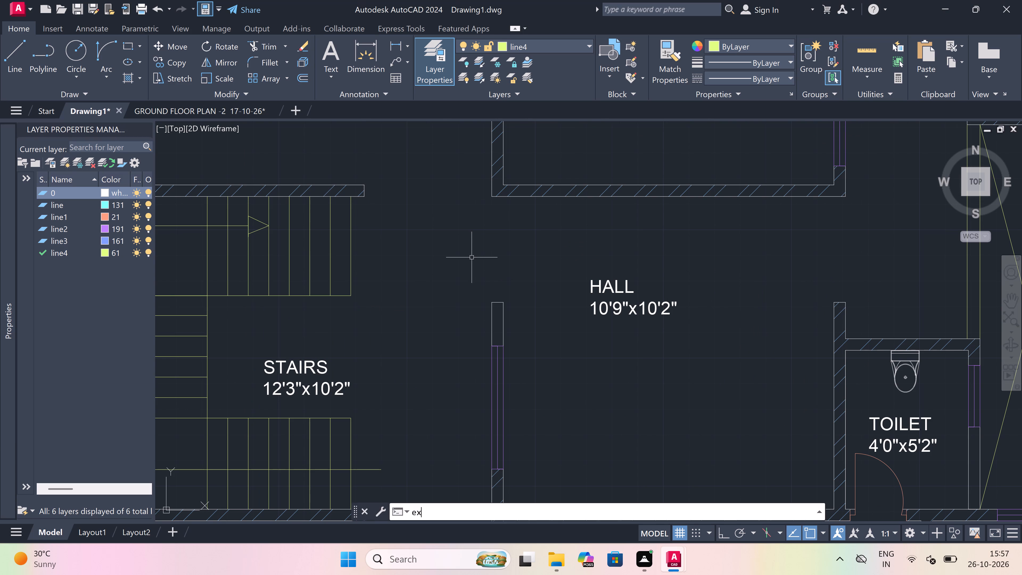
pyautogui.press('space')
pyautogui.moveTo(473, 313); pyautogui.dragTo(502, 316)
pyautogui.click(547, 326)
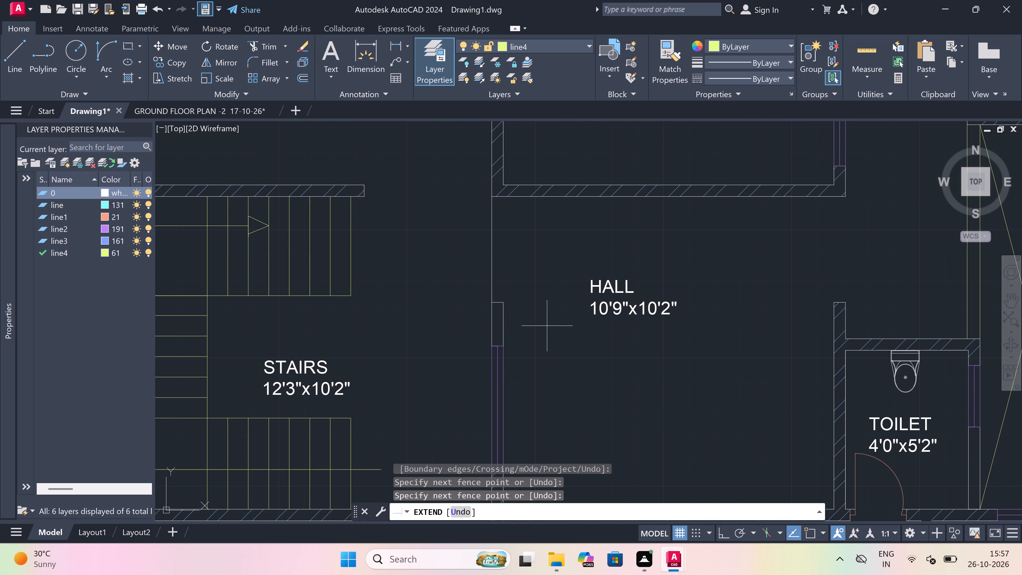
pyautogui.click(468, 317)
pyautogui.press('Escape')
# Trim the old wall end line and the line crossing the junction with the 10'9"x11'0" bedroom's south wall.
pyautogui.press('t')
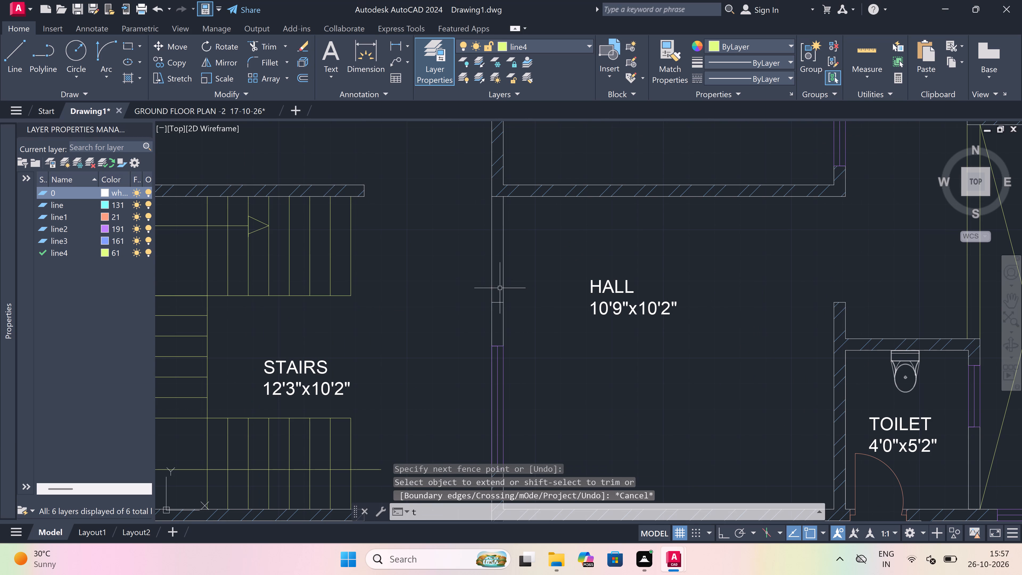
pyautogui.press('r')
pyautogui.press('space')
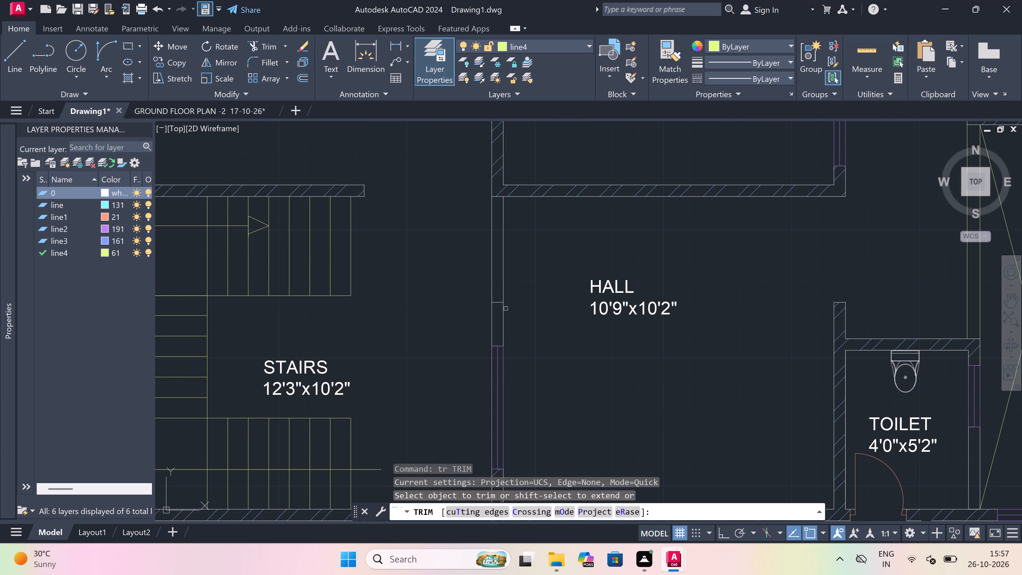
pyautogui.click(497, 308)
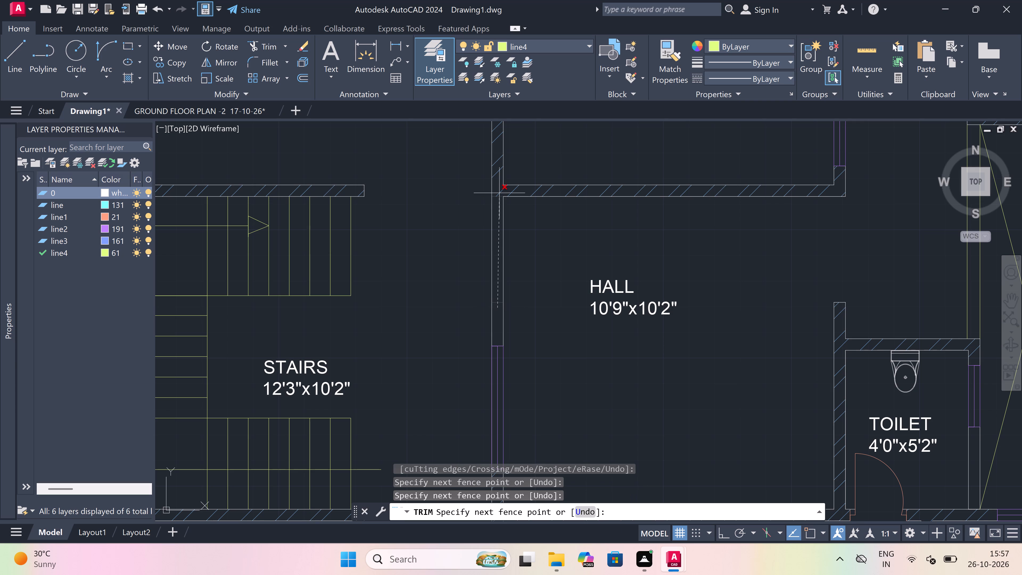
pyautogui.scroll(2, 499, 193)
pyautogui.click(498, 196)
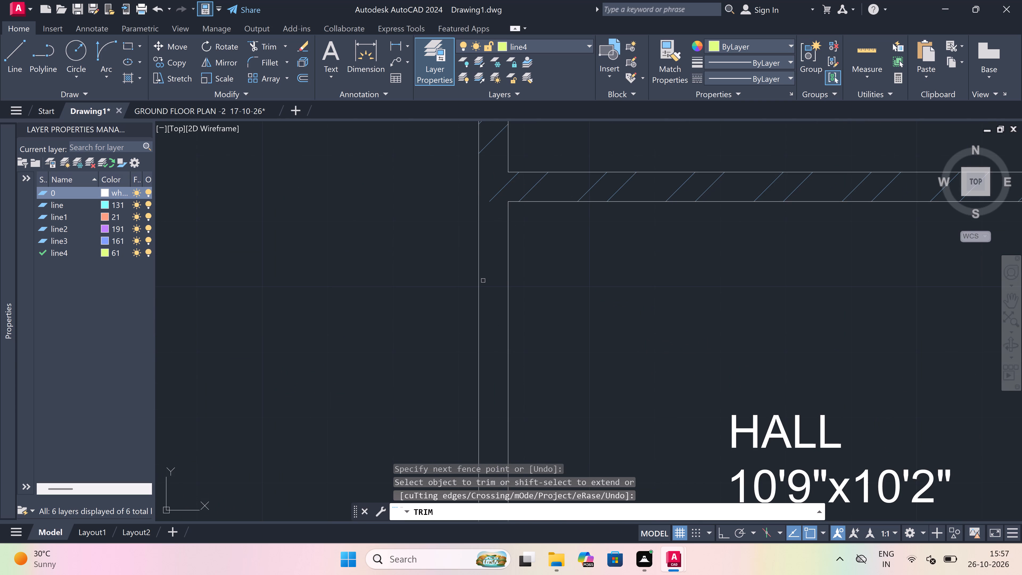
pyautogui.press('Escape')
# On layer line1 with Ortho on, draw the north door jamb across the hall's west wall, with a 2" stop and 3' leaf eastward.
pyautogui.press('l')
pyautogui.press('space')
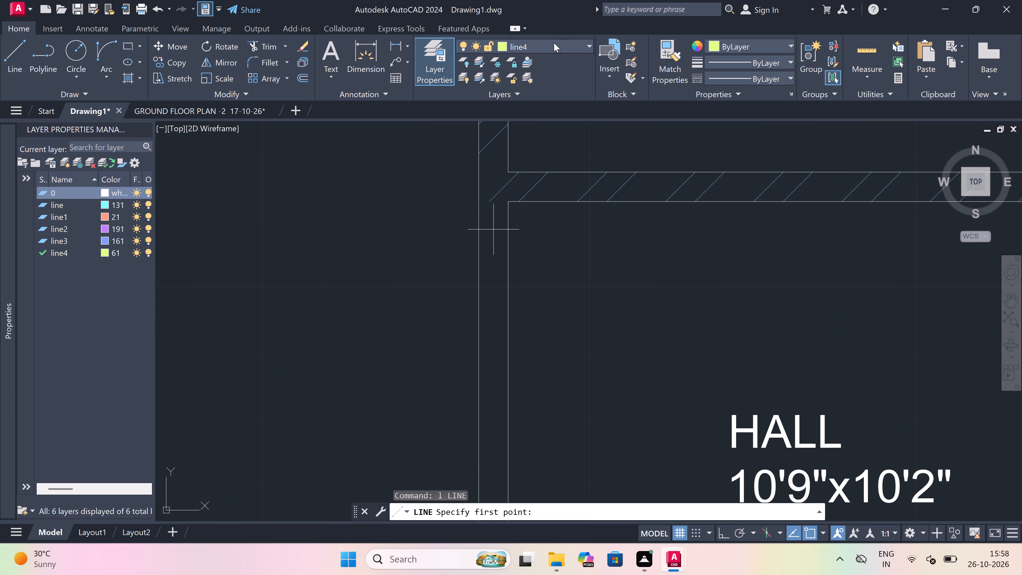
pyautogui.click(553, 43)
pyautogui.click(557, 91)
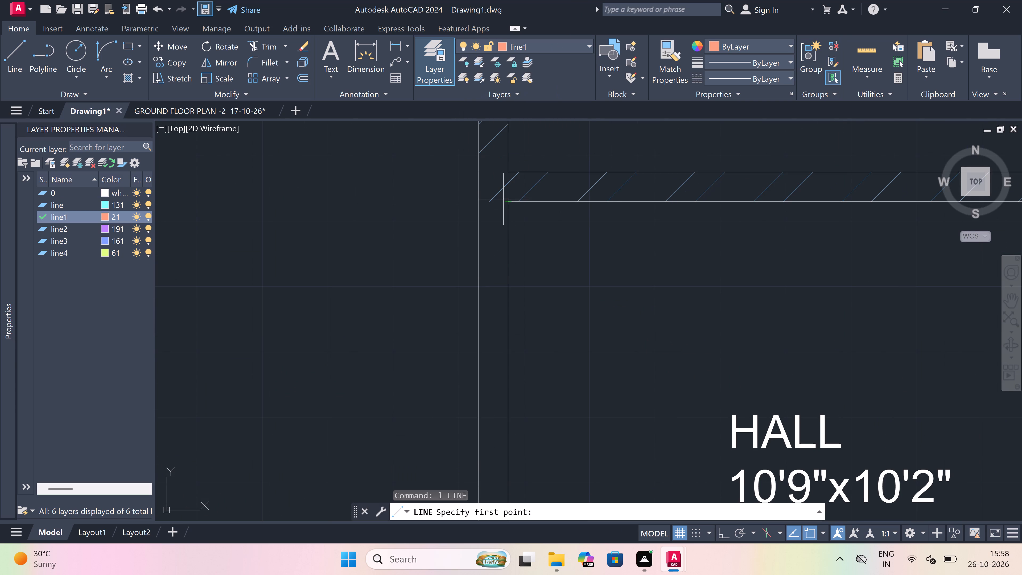
pyautogui.click(484, 235)
pyautogui.click(506, 237)
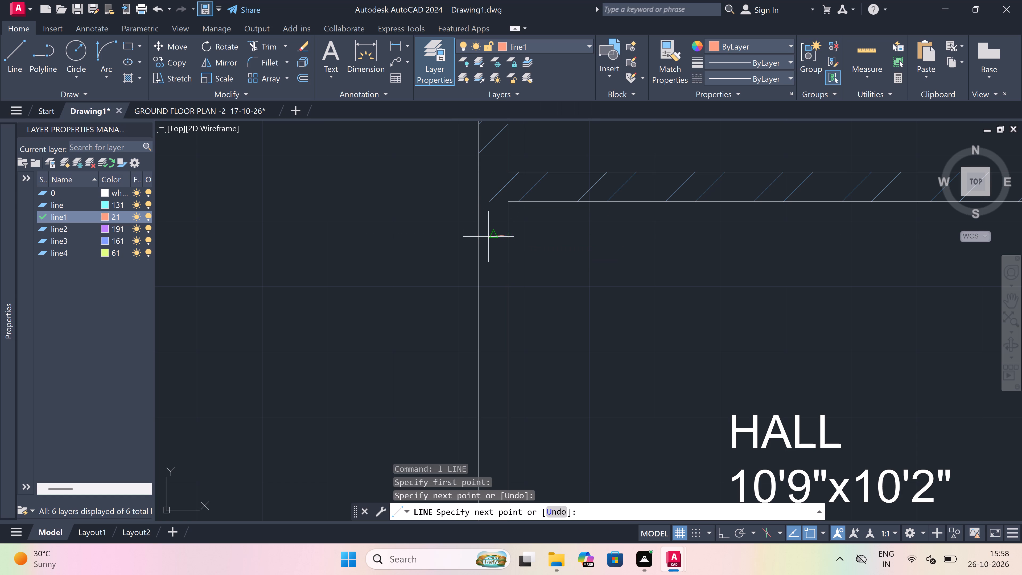
pyautogui.click(494, 235)
pyautogui.press('F8')
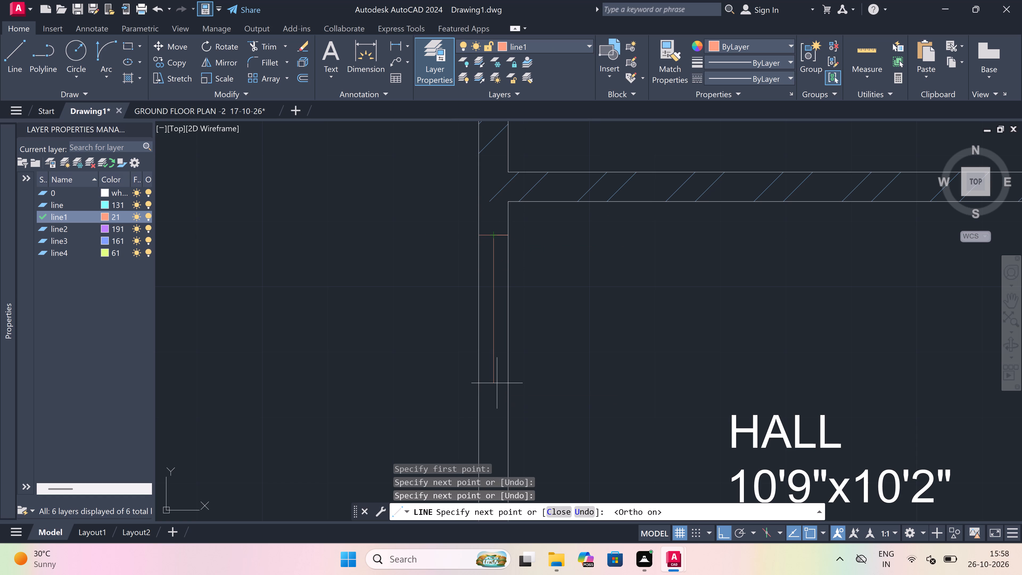
pyautogui.write('2"')
pyautogui.press('space')
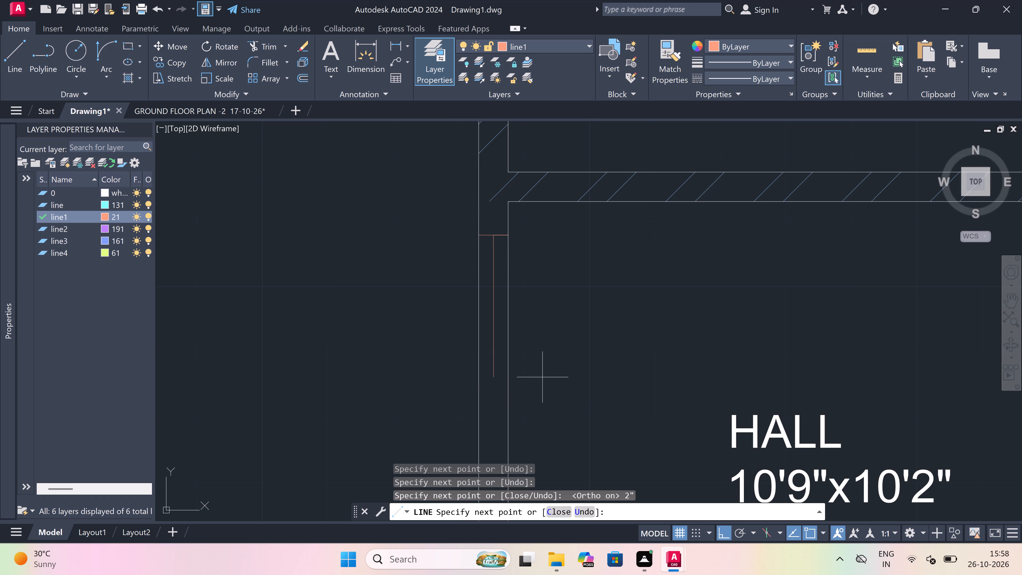
pyautogui.write("3'")
pyautogui.press('space')
pyautogui.press('Escape')
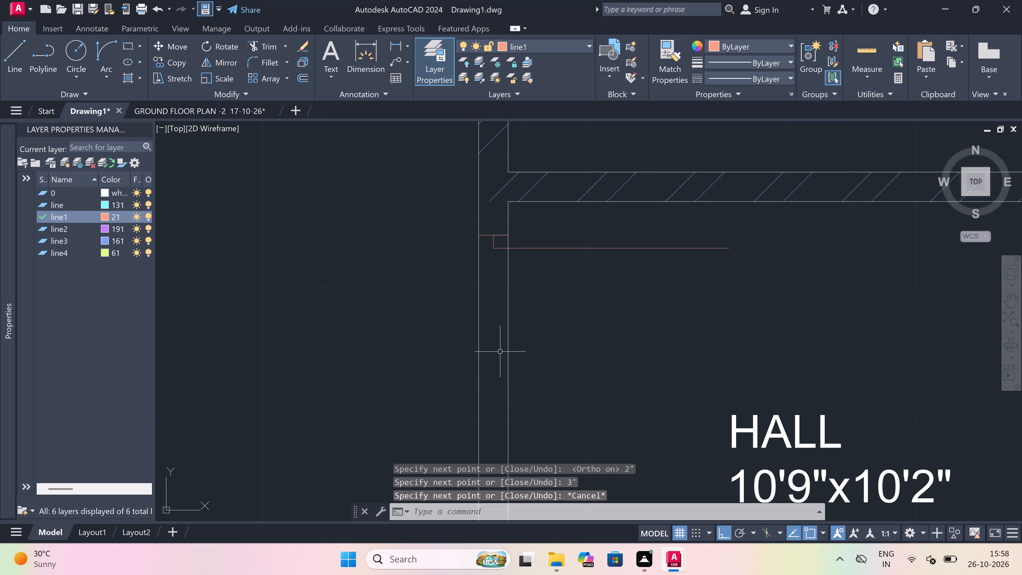
# Draw the south door jamb across the hall's west wall above the window, with a 2" stop line northward from its midpoint.
pyautogui.press('space')
pyautogui.scroll(-3, 500, 352)
pyautogui.scroll(2, 499, 358)
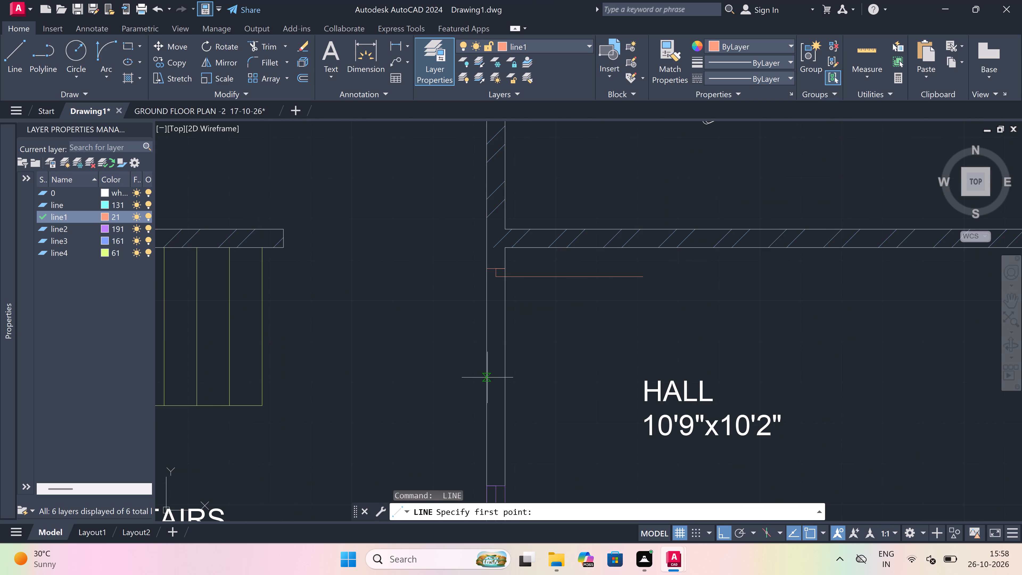
pyautogui.scroll(-2, 487, 377)
pyautogui.scroll(2, 487, 377)
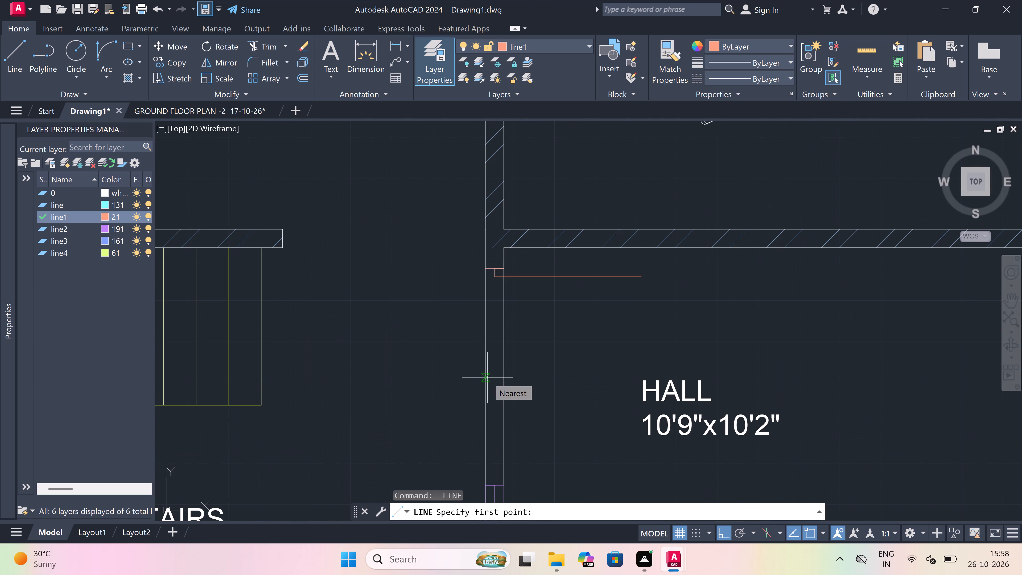
pyautogui.moveTo(487, 379); pyautogui.dragTo(495, 380)
pyautogui.click(505, 382)
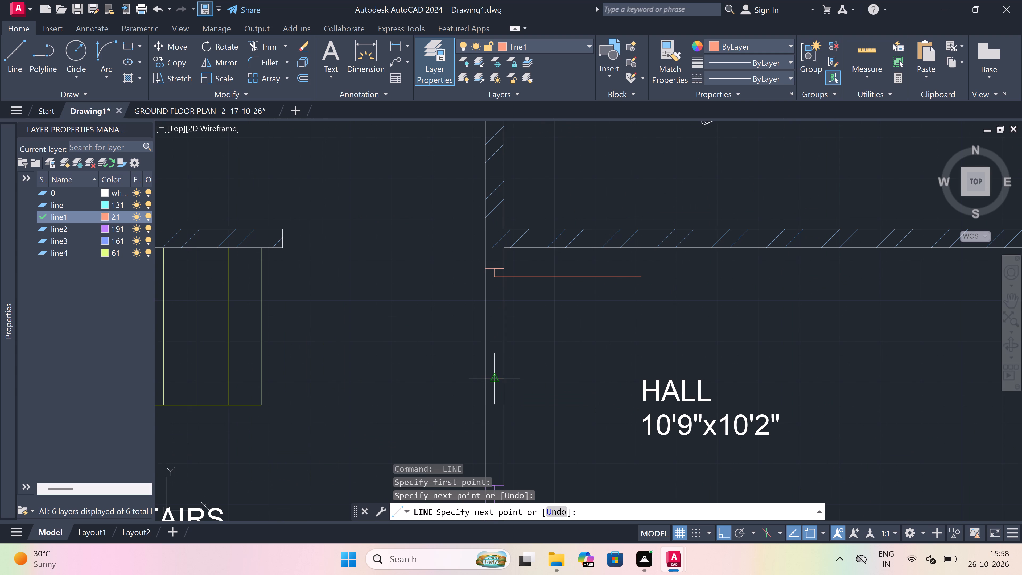
pyautogui.click(494, 383)
pyautogui.write('2"')
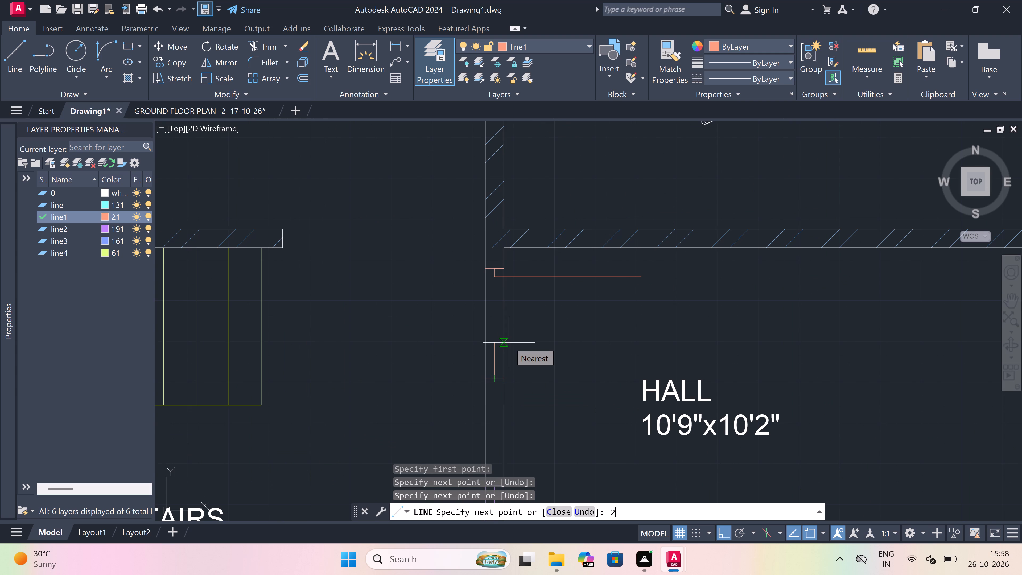
pyautogui.press('space')
pyautogui.press('Escape')
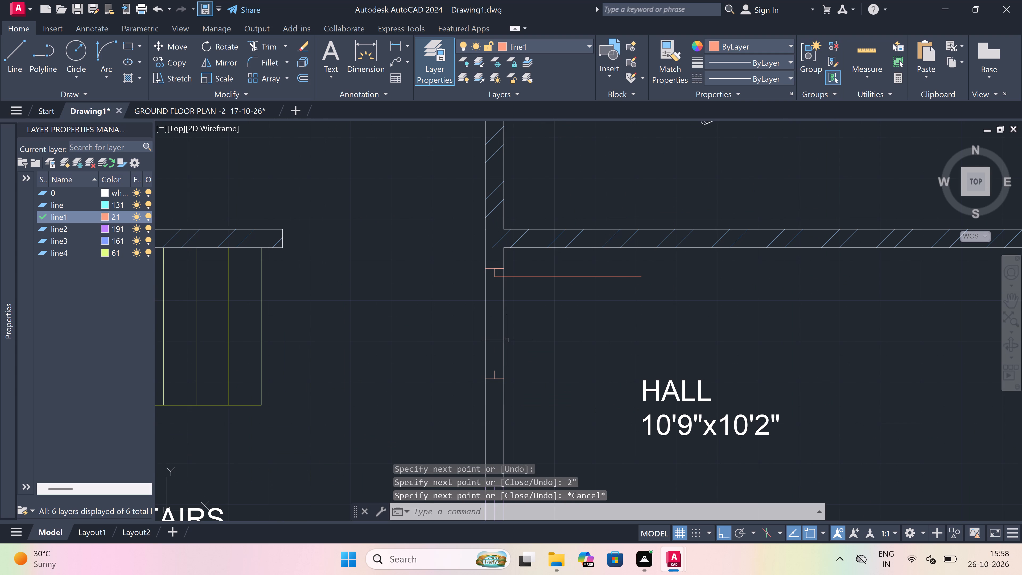
# Draw the door swing arc from the leaf's outer end to the south jamb's stop line.
pyautogui.click(106, 48)
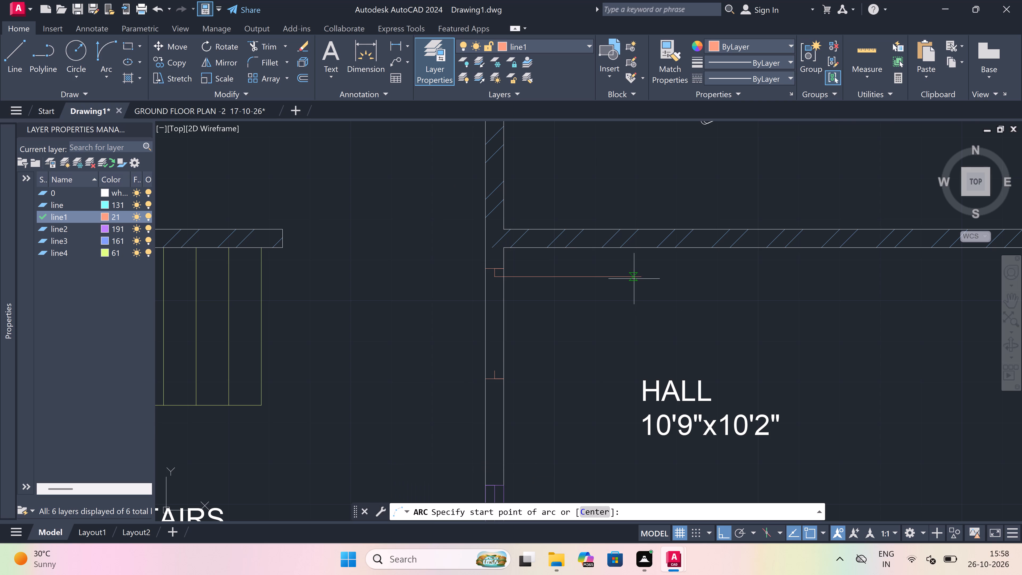
pyautogui.moveTo(645, 277); pyautogui.dragTo(638, 282)
pyautogui.click(493, 367)
pyautogui.click(587, 362)
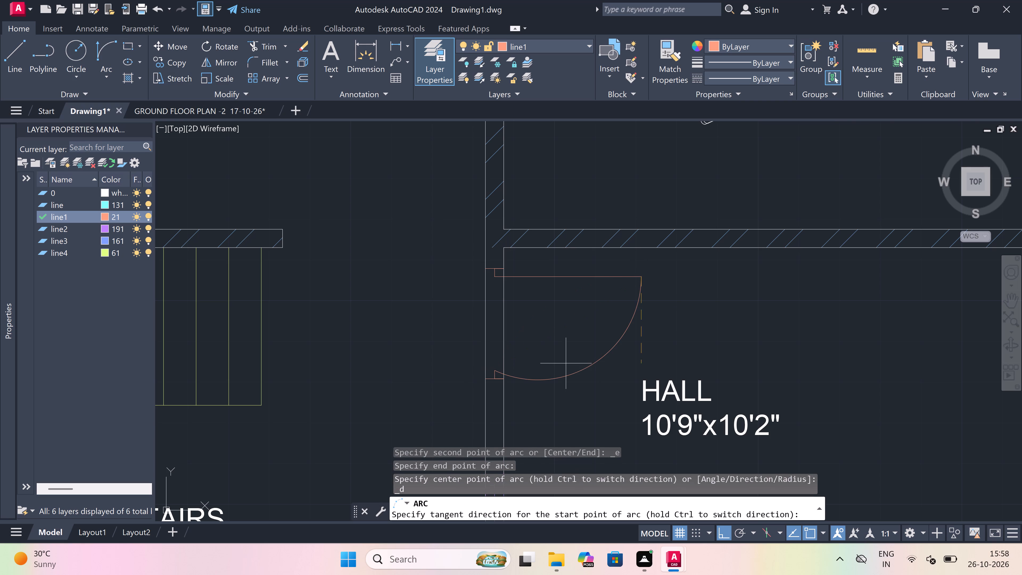
# Trim both wall faces between the jambs to open the new doorway into the 10'9"x10'2" hall.
pyautogui.press('t')
pyautogui.press('r')
pyautogui.press('space')
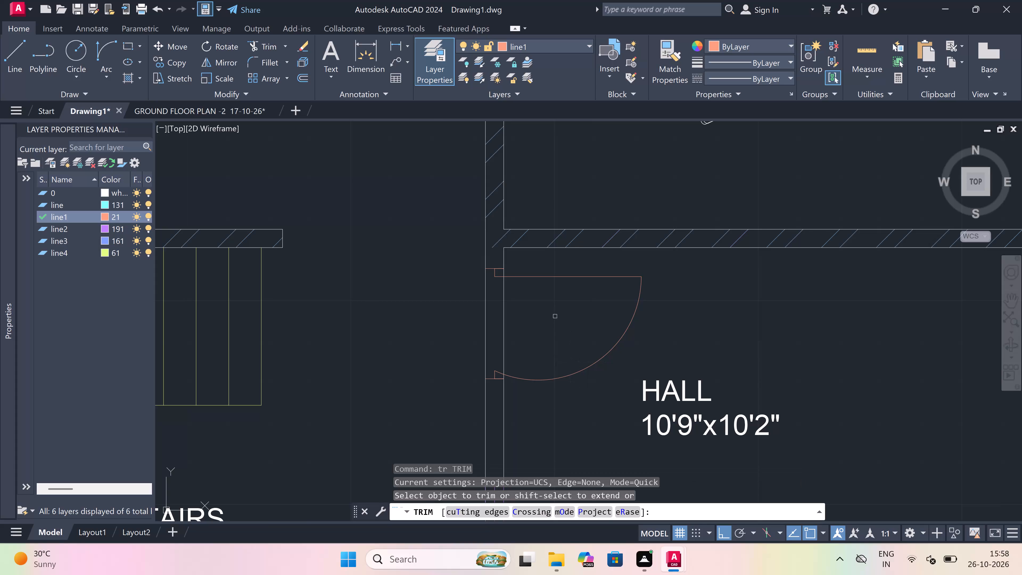
pyautogui.click(555, 316)
pyautogui.click(413, 323)
pyautogui.press('Escape')
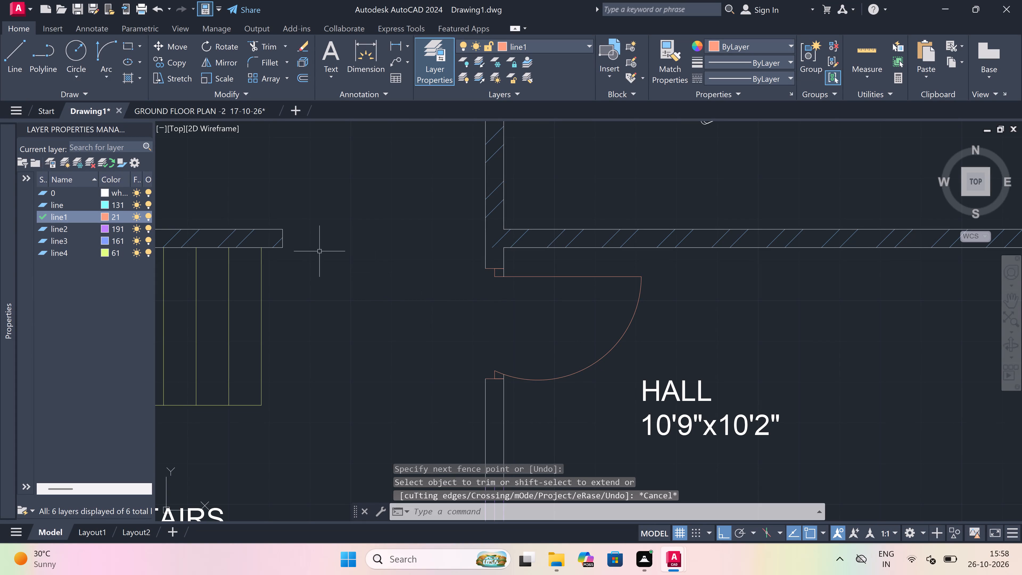
# Trim away the east end line of the wall between the stairs and the 12'3"x11'0" hall.
pyautogui.press('space')
pyautogui.click(279, 233)
pyautogui.click(295, 241)
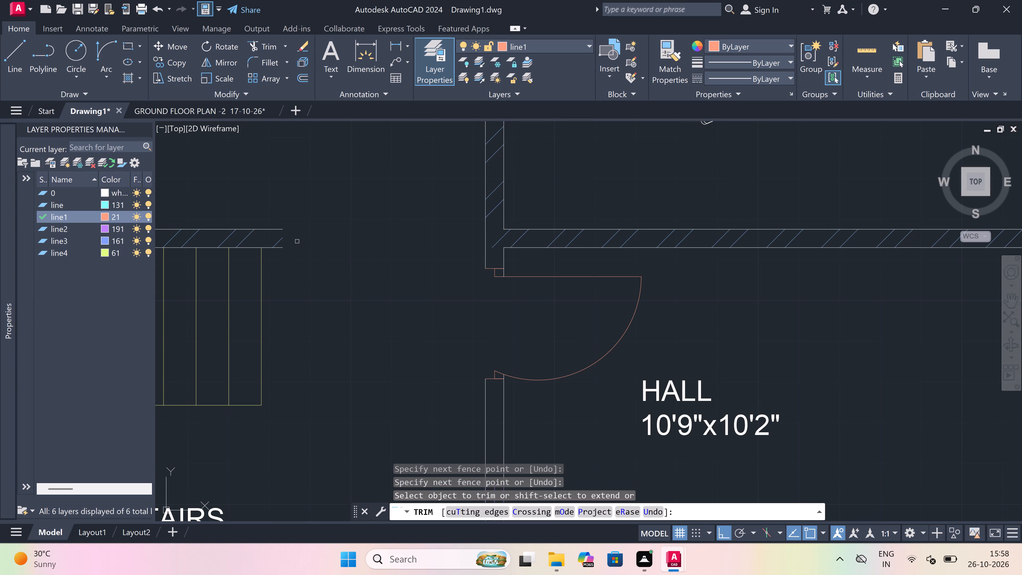
pyautogui.press('Escape')
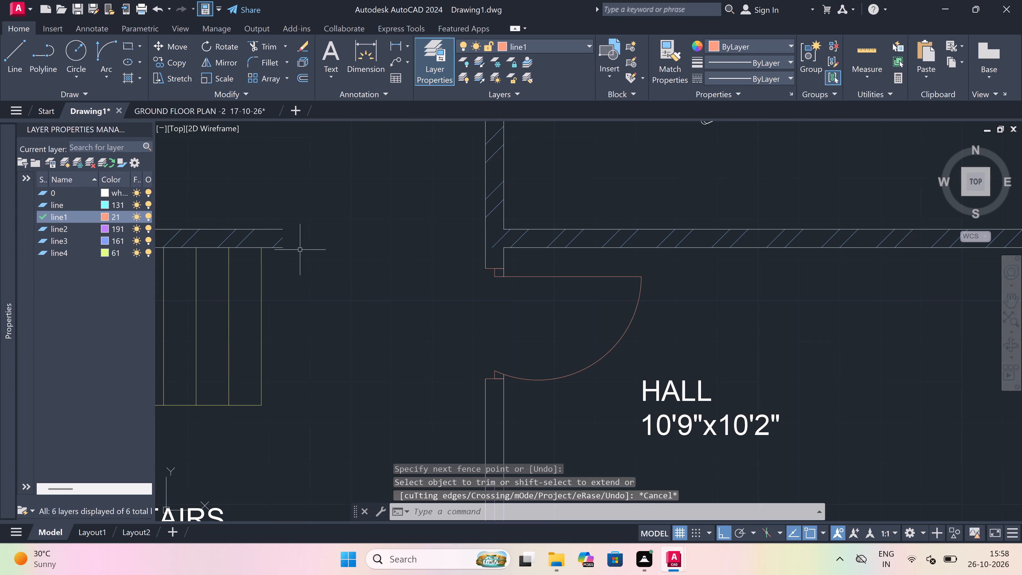
# Extend both faces of the wall north of the stairs east to the bedroom and hall's west wall.
pyautogui.press('e')
pyautogui.press('x')
pyautogui.press('space')
pyautogui.click(248, 180)
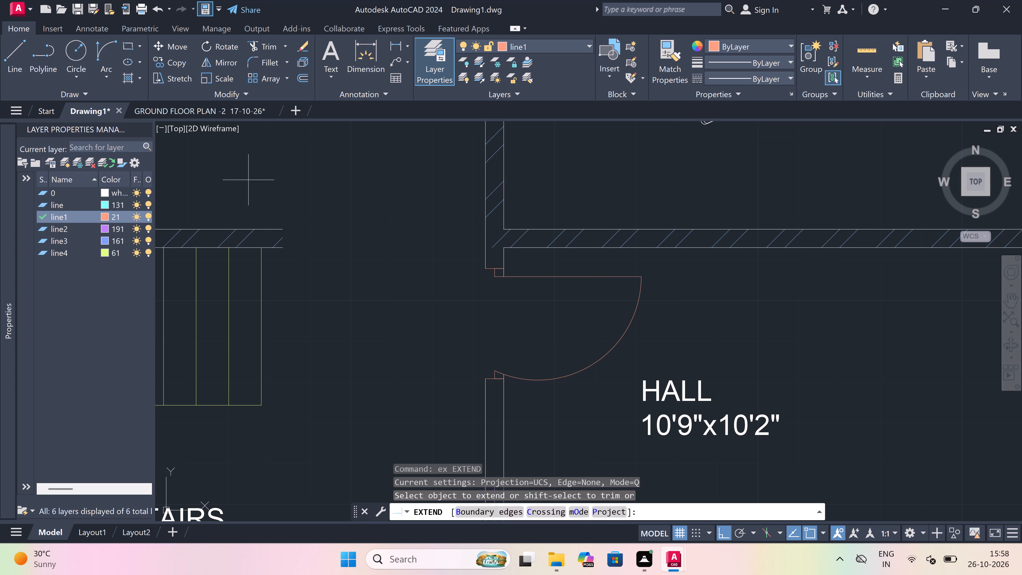
pyautogui.click(282, 277)
pyautogui.press('Escape')
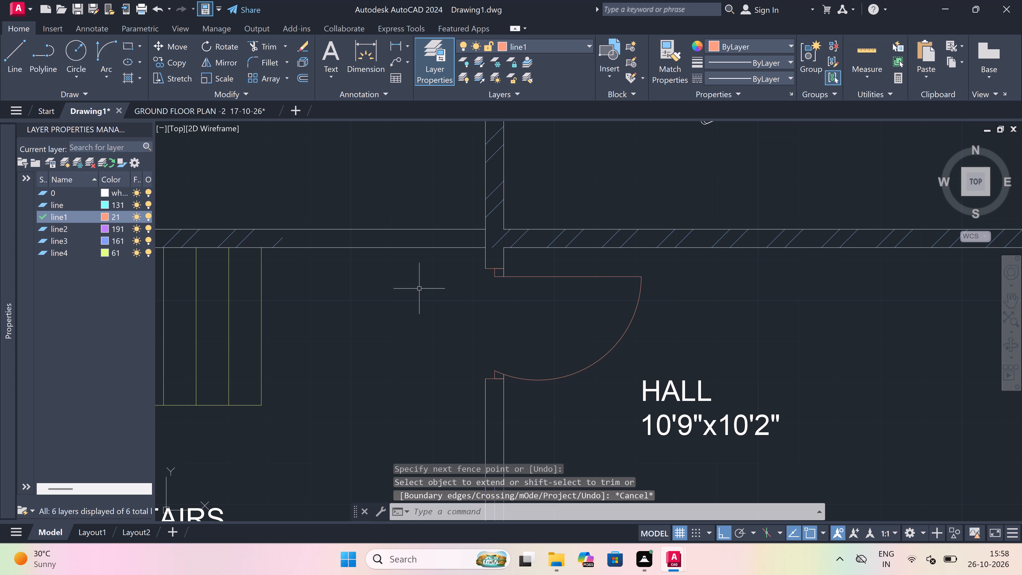
# Trim the vertical wall line crossing the junction where the extended stair wall meets the hall's west wall.
pyautogui.scroll(-4, 479, 262)
pyautogui.scroll(4, 480, 256)
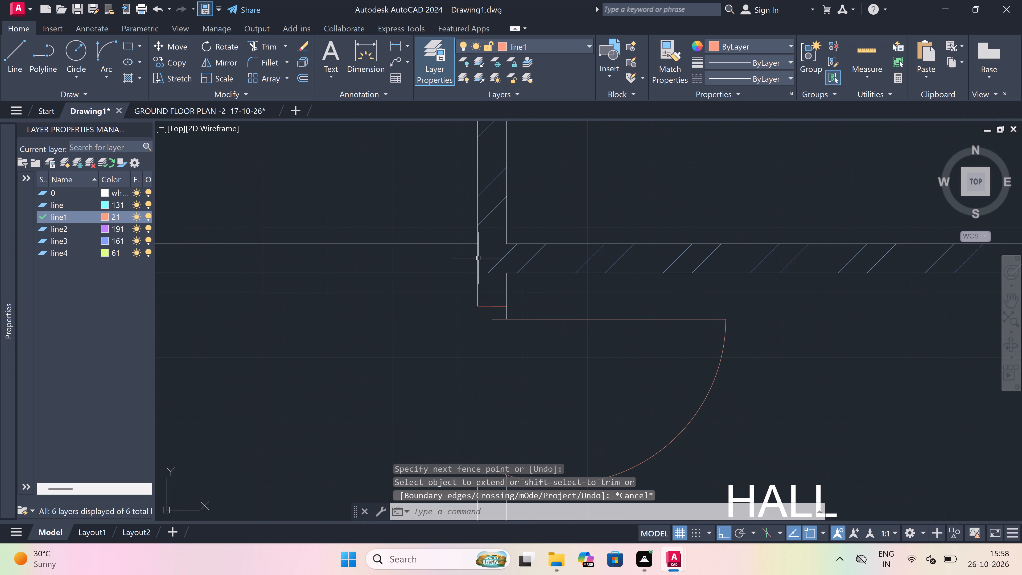
pyautogui.write('tr')
pyautogui.press('space')
pyautogui.scroll(1, 478, 258)
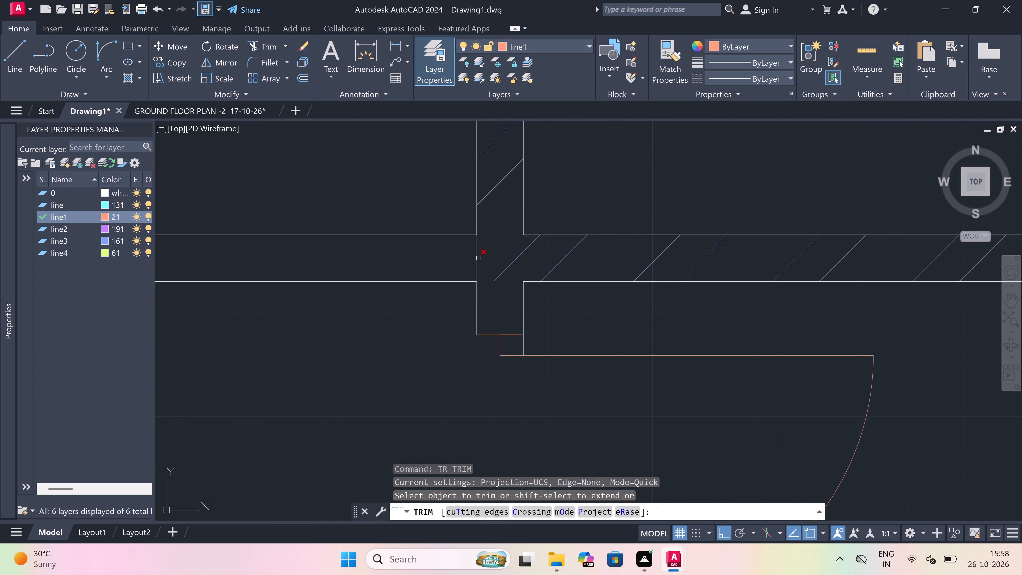
pyautogui.click(475, 257)
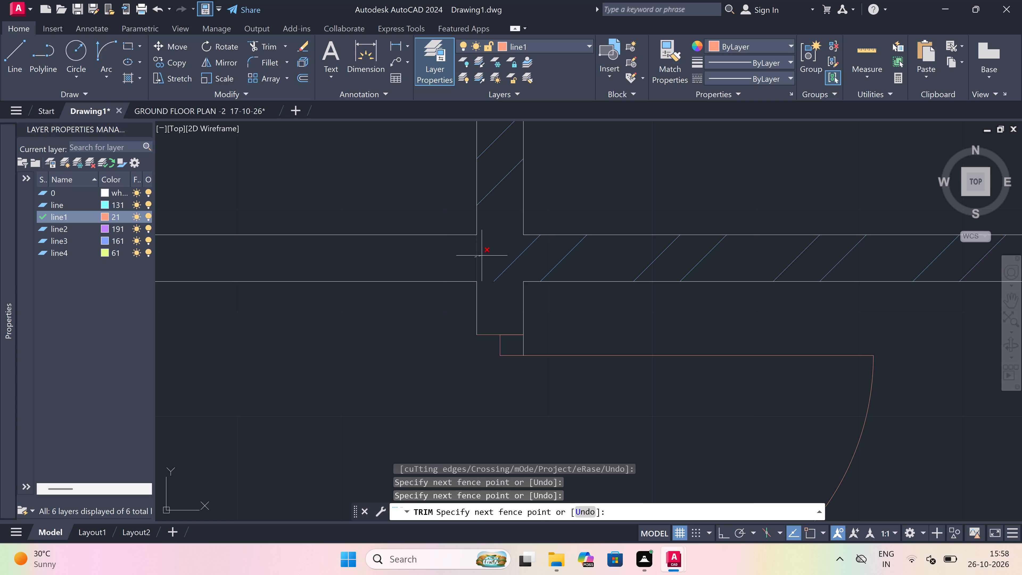
pyautogui.click(482, 256)
pyautogui.press('Escape')
# Draw the east door jamb across the wall north of the stairs, with a 2" stop and a 3' leaf running north into the hall.
pyautogui.scroll(-5, 475, 287)
pyautogui.scroll(2, 470, 274)
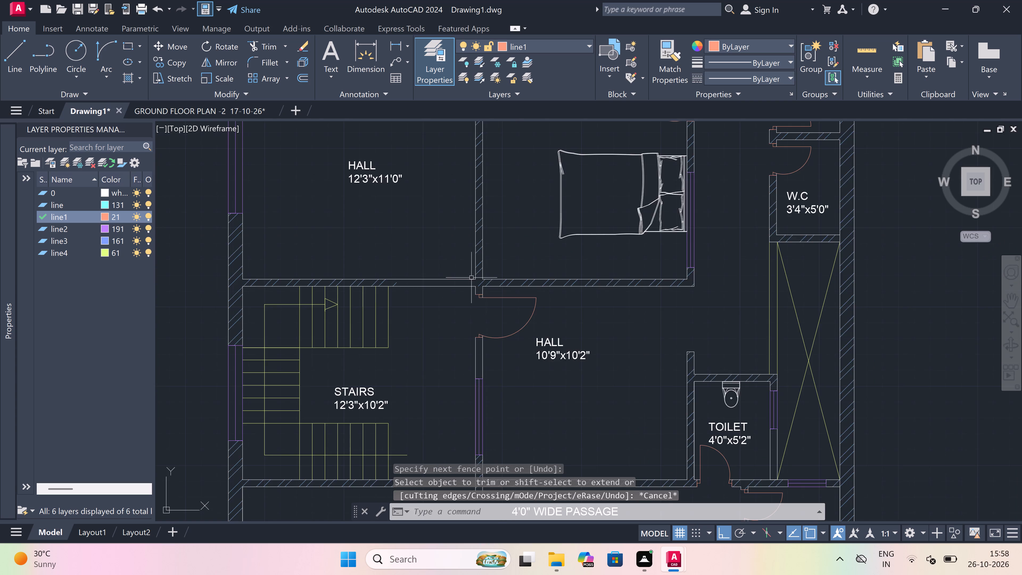
pyautogui.scroll(2, 470, 274)
pyautogui.press('l')
pyautogui.press('space')
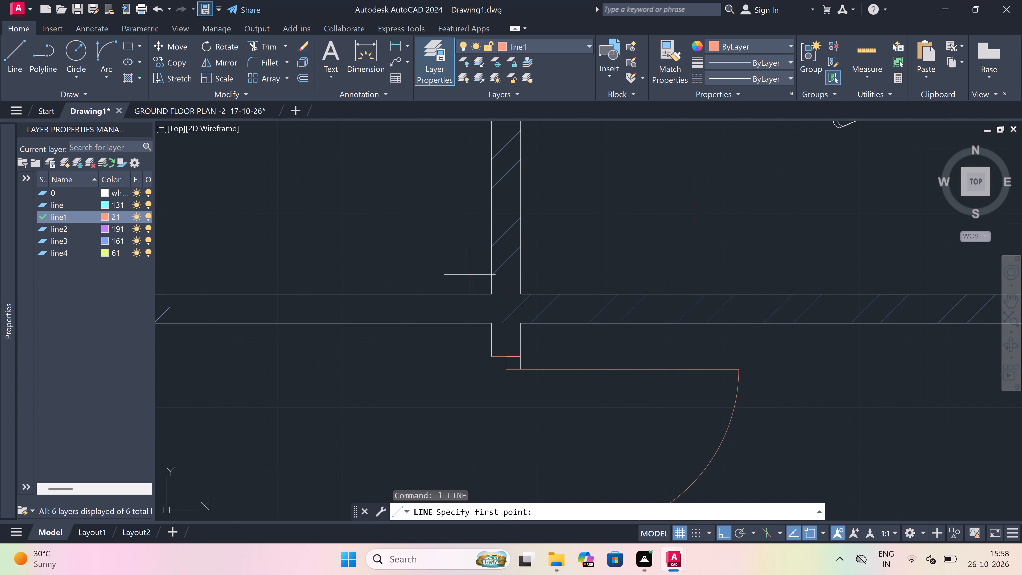
pyautogui.click(464, 295)
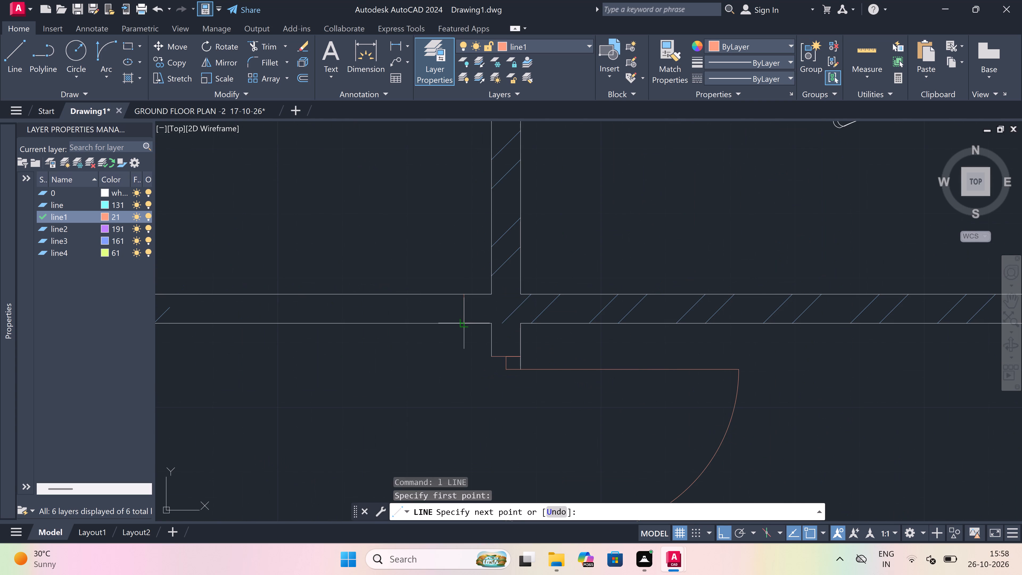
pyautogui.click(466, 320)
pyautogui.click(467, 305)
pyautogui.write('2"')
pyautogui.press('space')
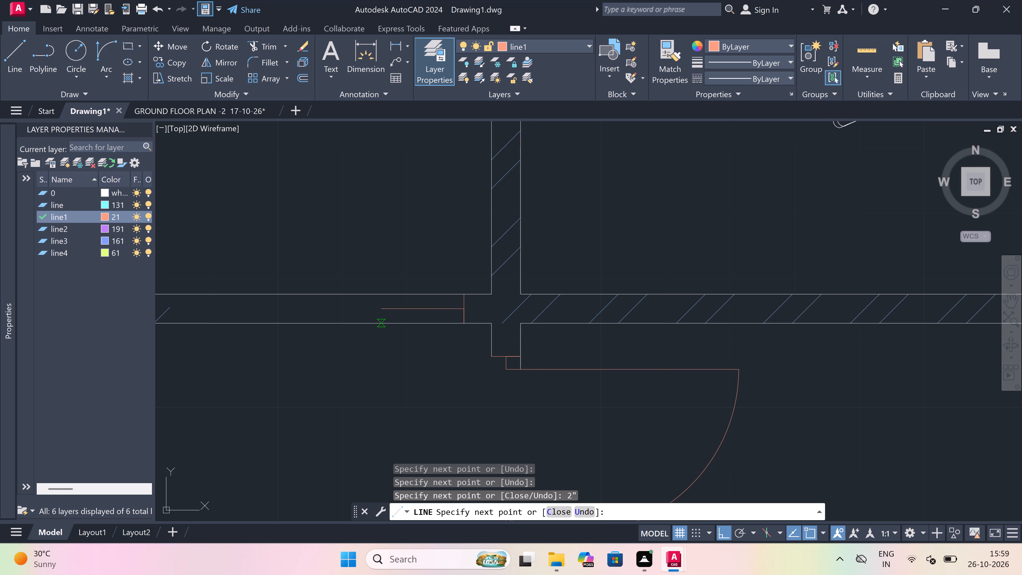
pyautogui.write("3'")
pyautogui.press('space')
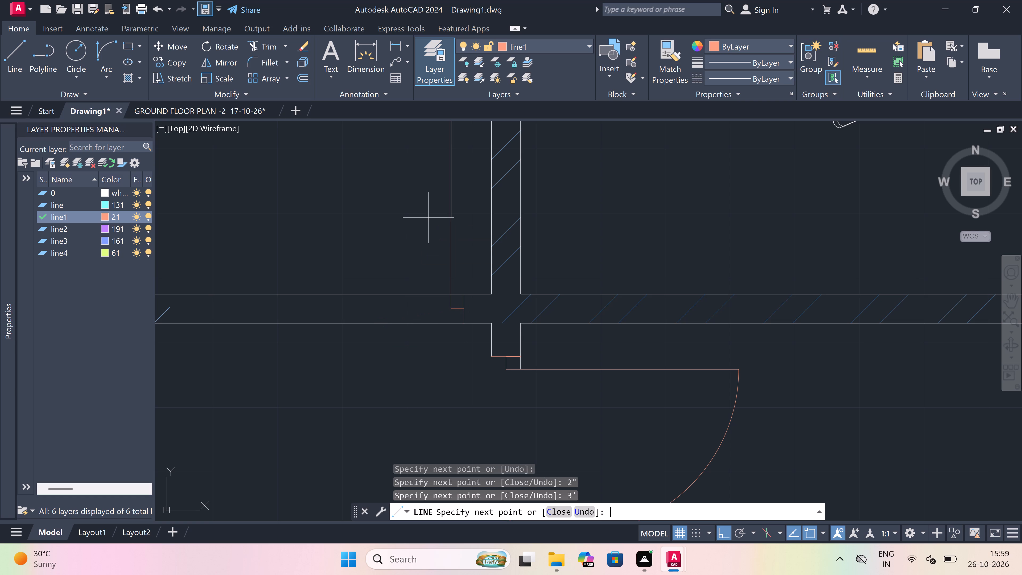
pyautogui.press('Escape')
# Draw the west jamb line across the wall north of the stairs, with a 2" stop line from its midpoint toward the opening.
pyautogui.press('space')
pyautogui.scroll(-4, 413, 320)
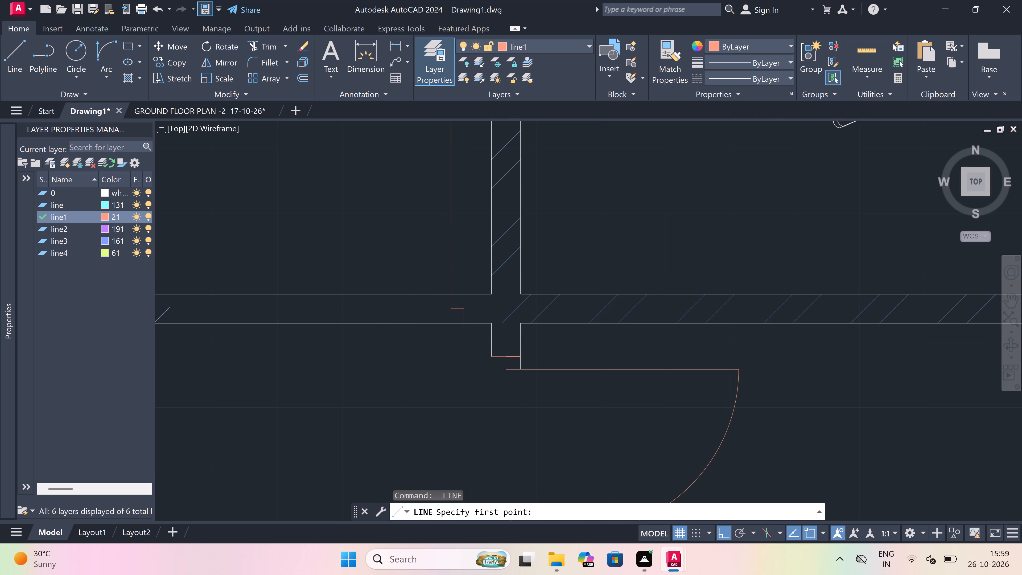
pyautogui.scroll(3, 410, 304)
pyautogui.scroll(-1, 409, 307)
pyautogui.scroll(2, 358, 320)
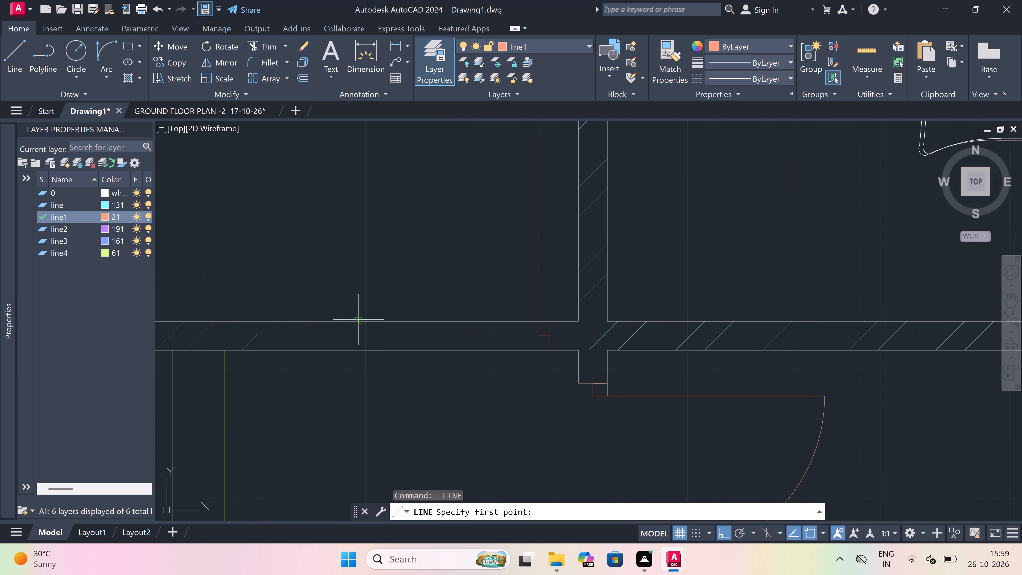
pyautogui.scroll(-1, 353, 321)
pyautogui.click(341, 322)
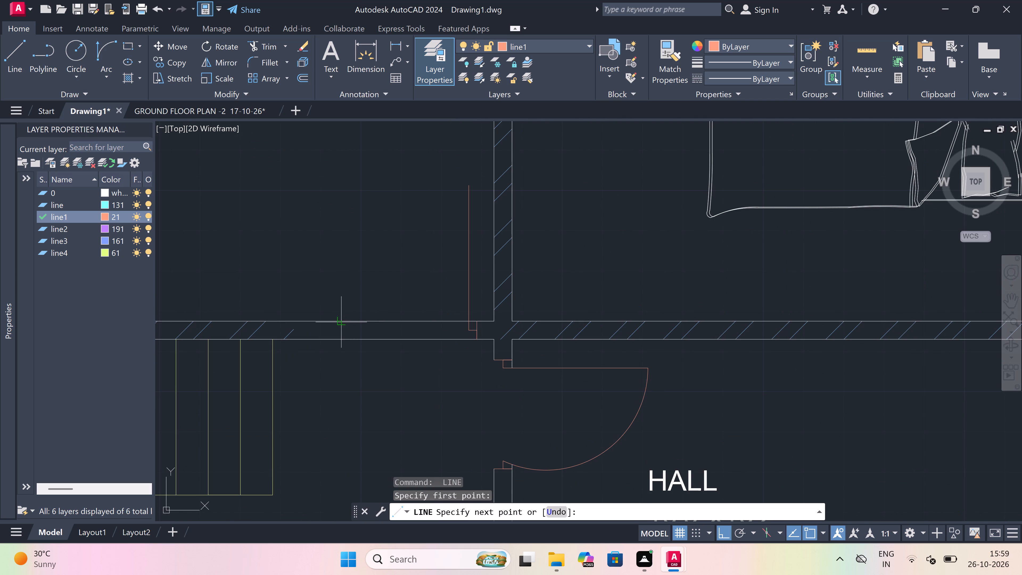
pyautogui.click(342, 342)
pyautogui.scroll(3, 345, 327)
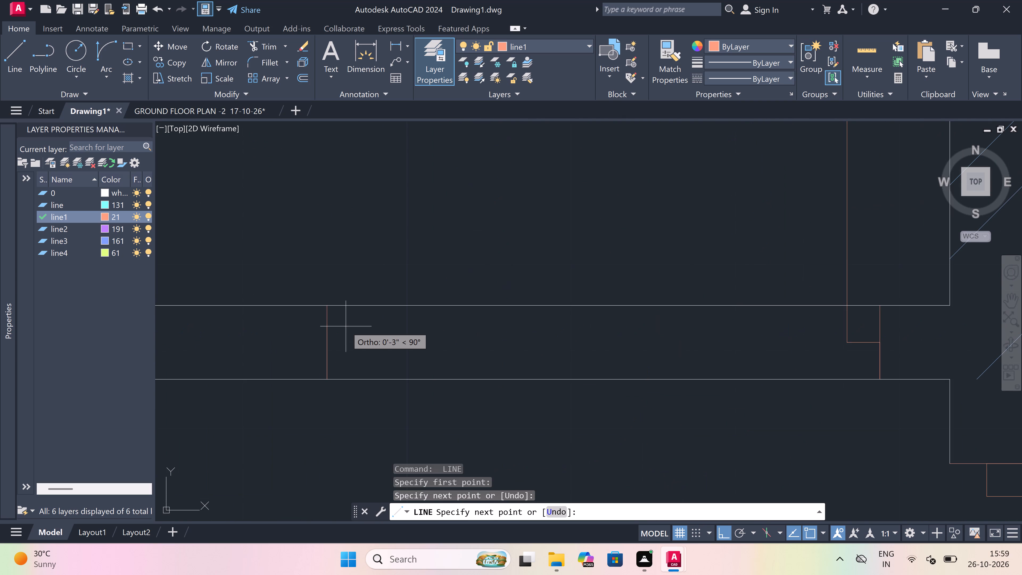
pyautogui.click(331, 341)
pyautogui.press('2')
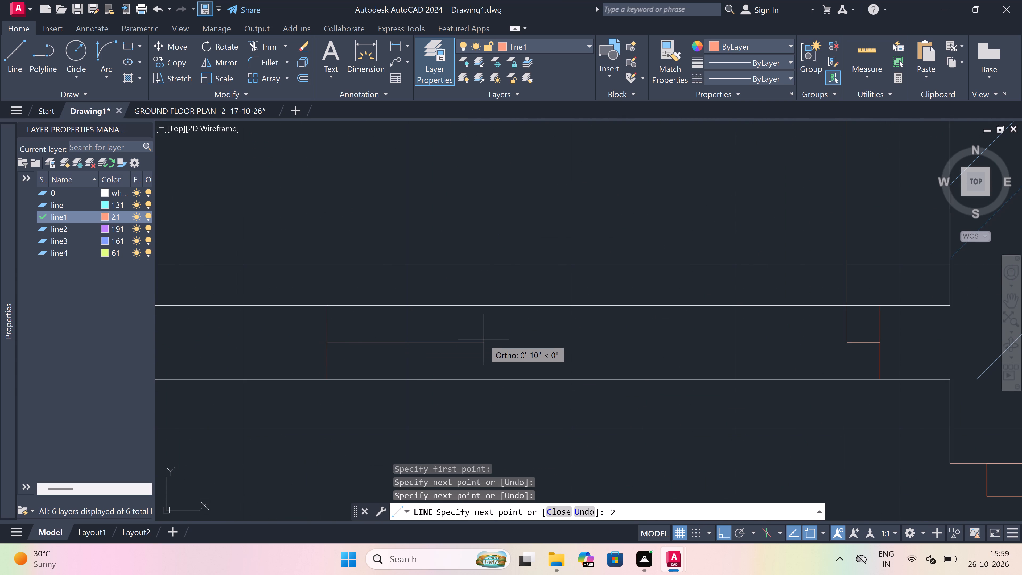
pyautogui.write('"')
pyautogui.press('space')
pyautogui.press('Escape')
# Draw the door swing arc from the free end of the 3' leaf to the end of the west jamb's stop.
pyautogui.scroll(-1, 482, 339)
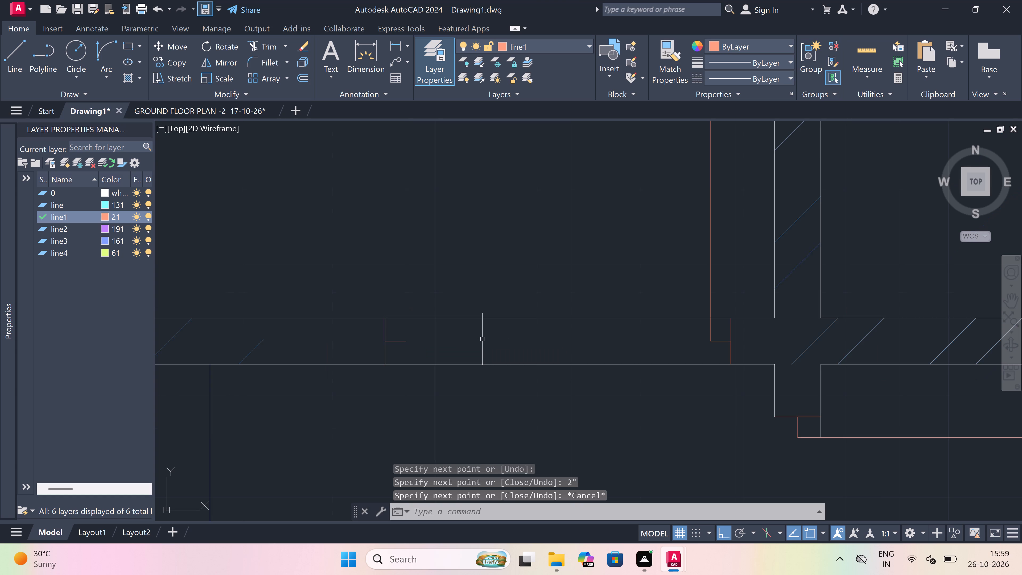
pyautogui.scroll(-3, 482, 339)
pyautogui.scroll(2, 520, 306)
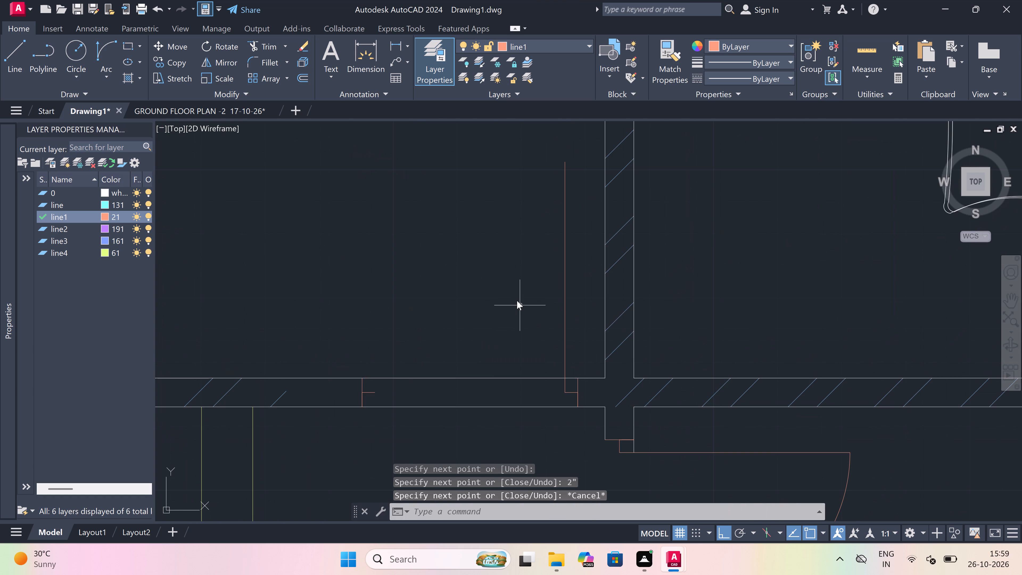
pyautogui.click(108, 48)
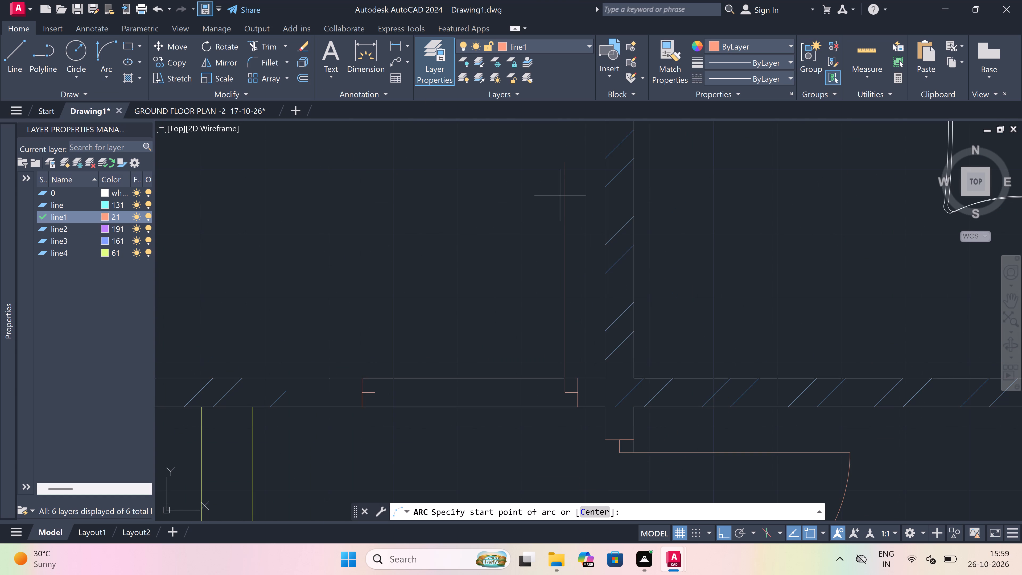
pyautogui.click(567, 163)
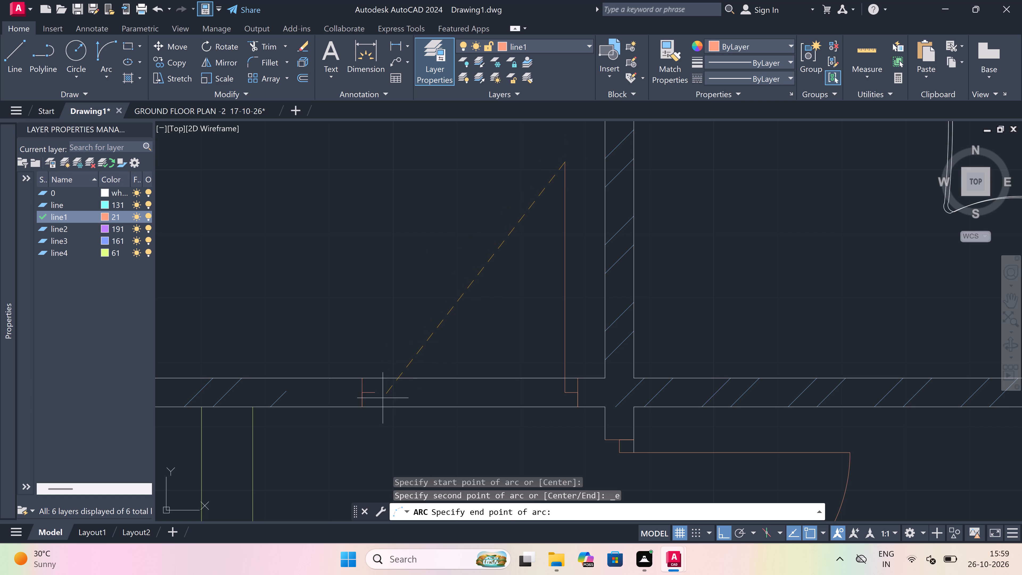
pyautogui.click(377, 393)
pyautogui.click(295, 302)
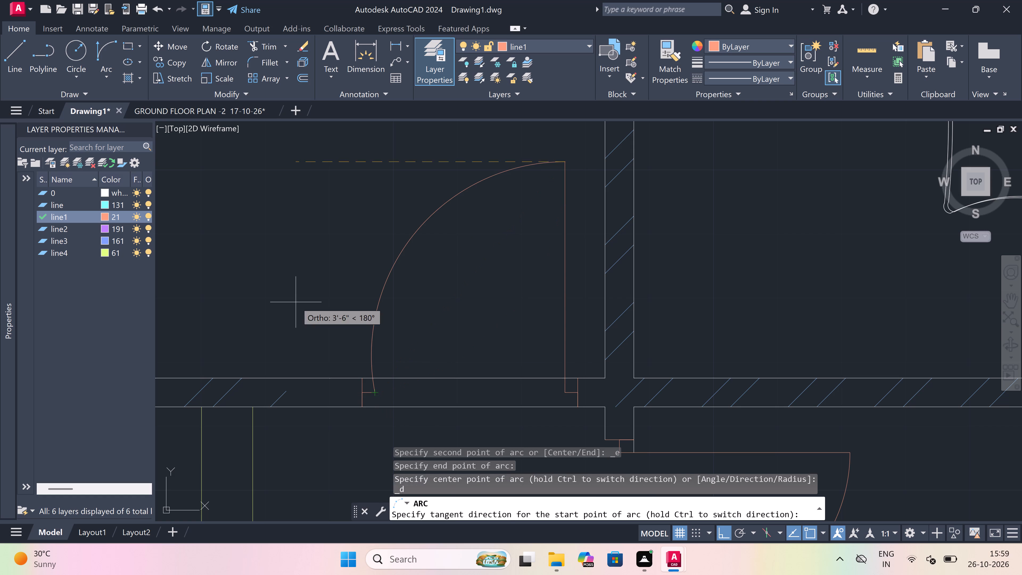
# Trim both wall faces between the jambs to open the doorway between the stairs and the 12'3"x11'0" hall.
pyautogui.scroll(-3, 295, 302)
pyautogui.scroll(2, 360, 327)
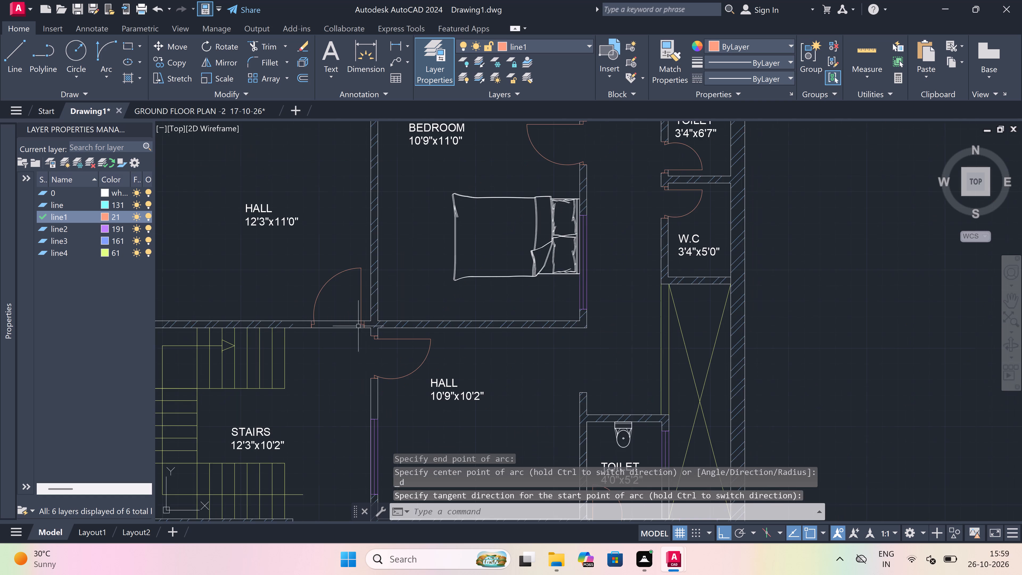
pyautogui.press('t')
pyautogui.press('r')
pyautogui.press('space')
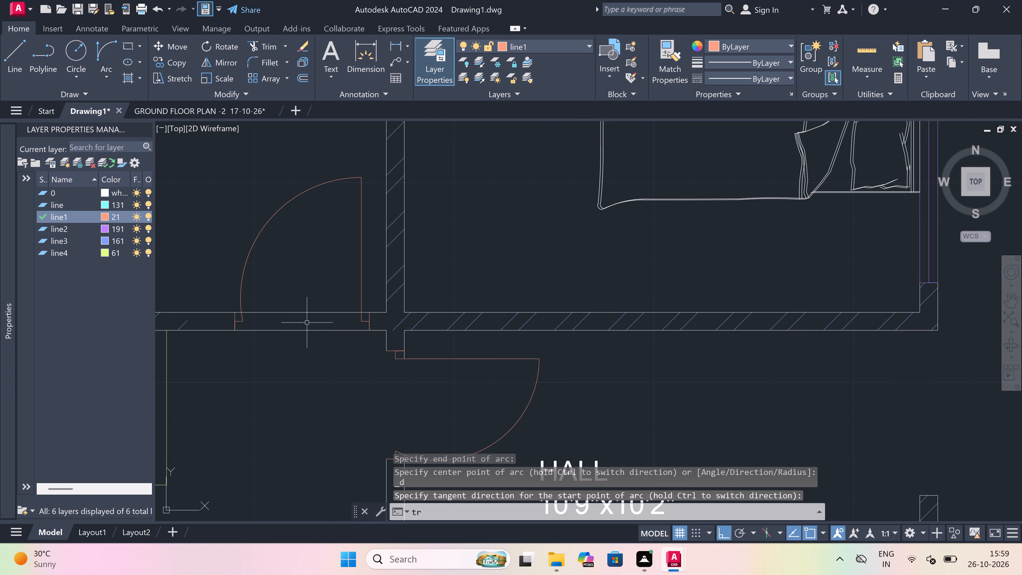
pyautogui.click(309, 306)
pyautogui.click(311, 358)
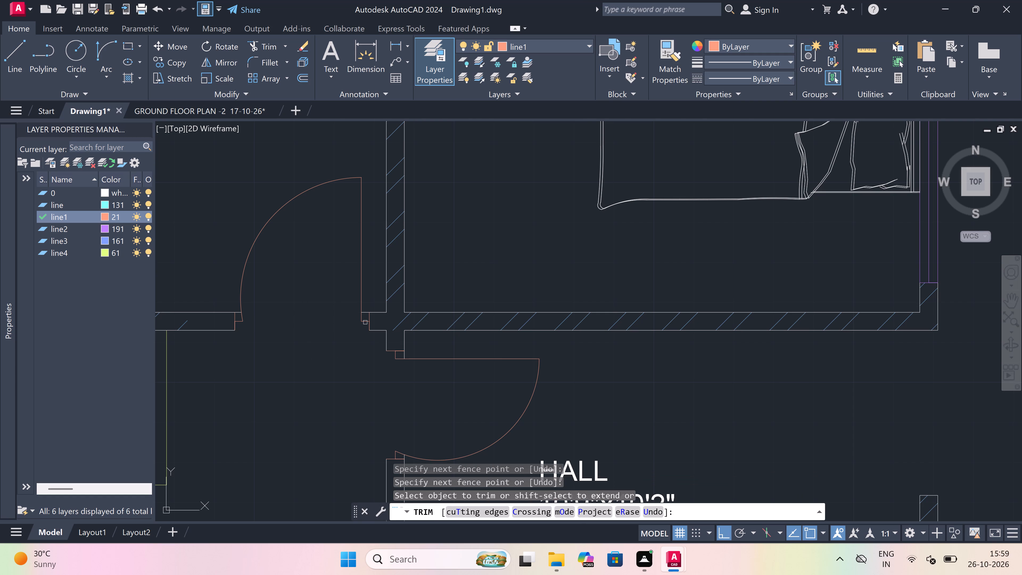
pyautogui.scroll(-5, 367, 321)
pyautogui.scroll(2, 359, 358)
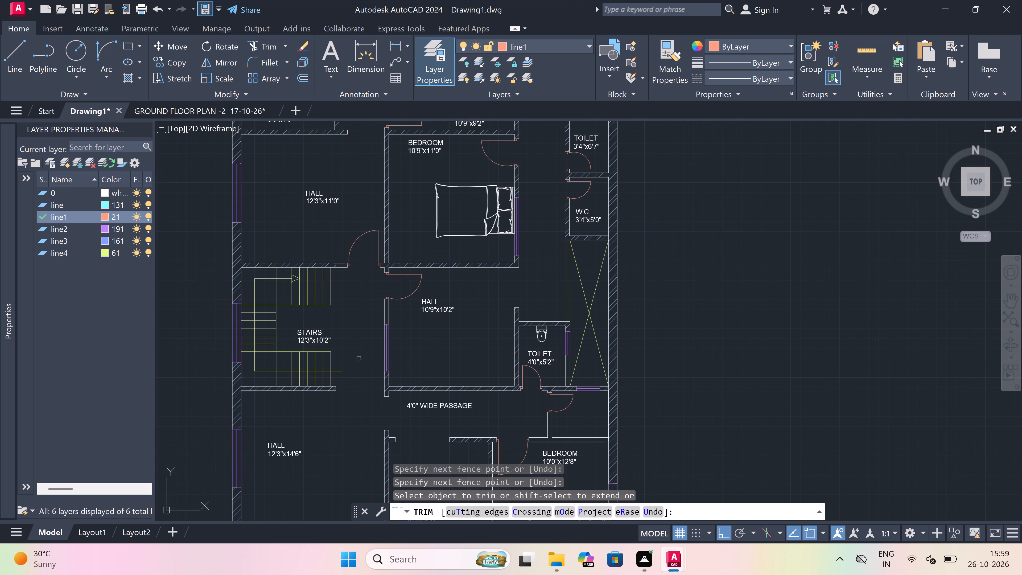
pyautogui.press('Escape')
# Trim away the east end line of the wall between the stairs and the 12'3"x14'6" hall.
pyautogui.scroll(3, 355, 397)
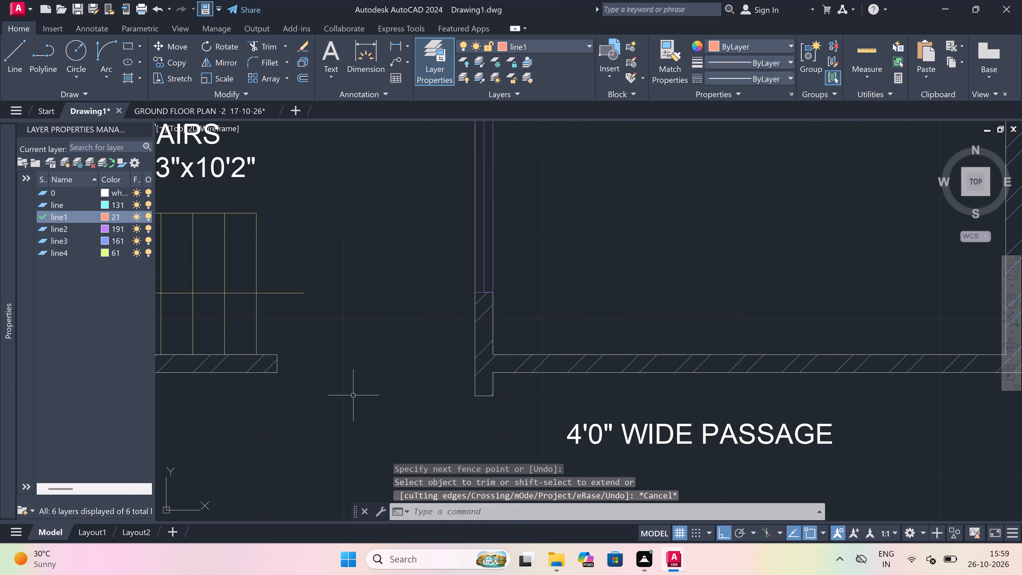
pyautogui.press('t')
pyautogui.press('r')
pyautogui.press('space')
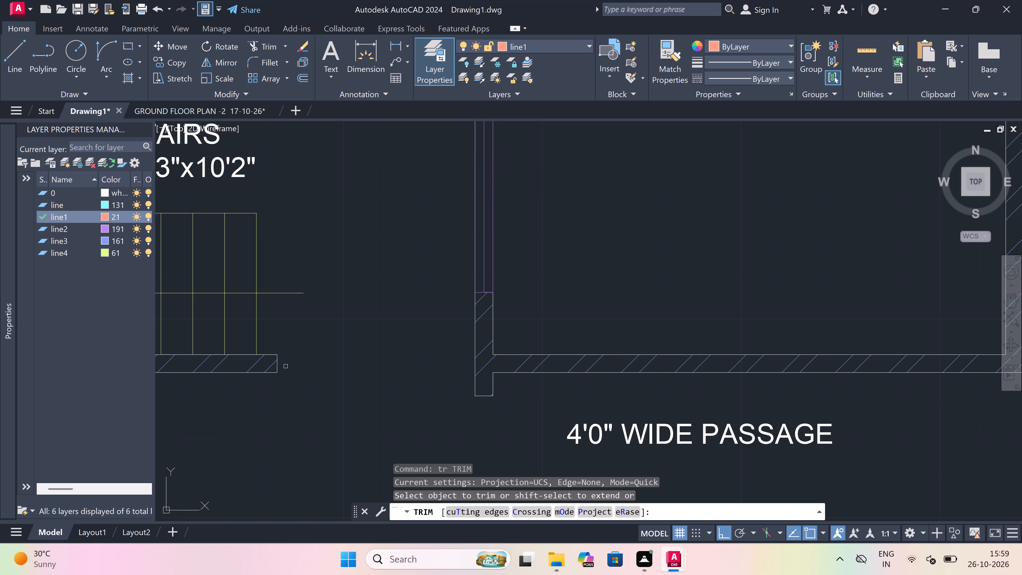
pyautogui.scroll(2, 263, 361)
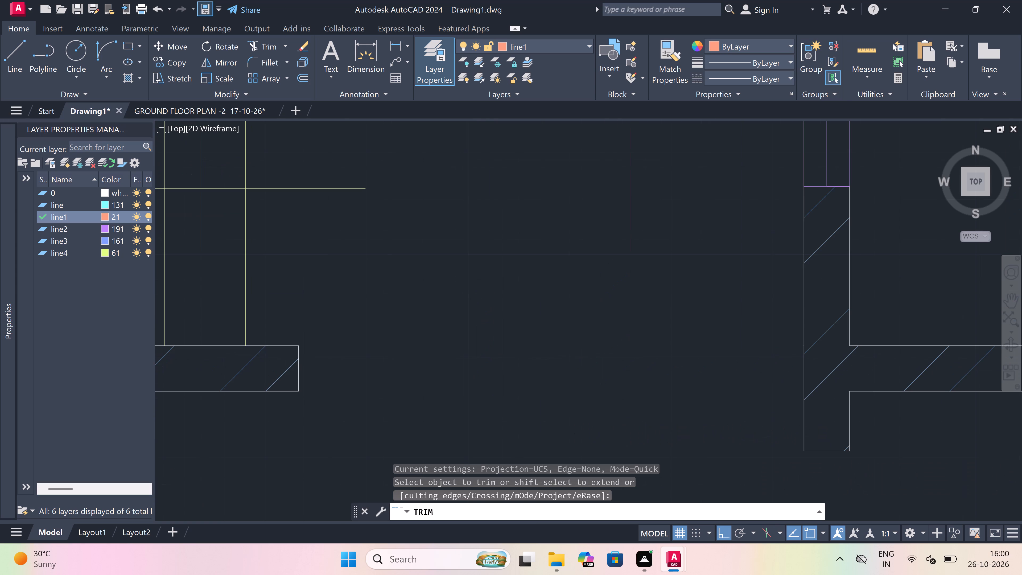
pyautogui.click(264, 361)
pyautogui.click(368, 371)
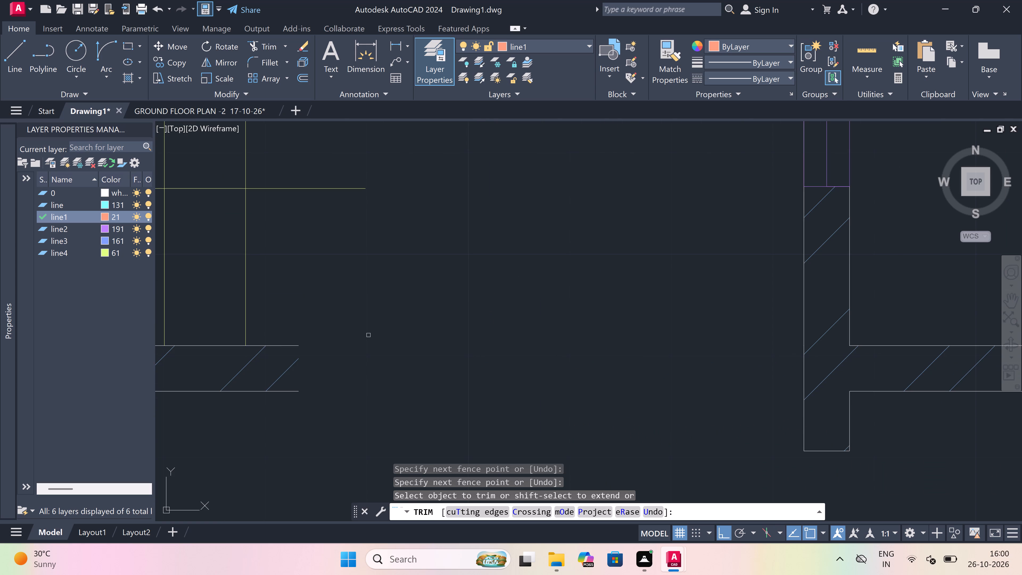
pyautogui.press('Escape')
# Extend both faces of the wall south of the stairs east to the wall beside the 4'0" wide passage.
pyautogui.scroll(-2, 368, 335)
pyautogui.write('ex')
pyautogui.press('space')
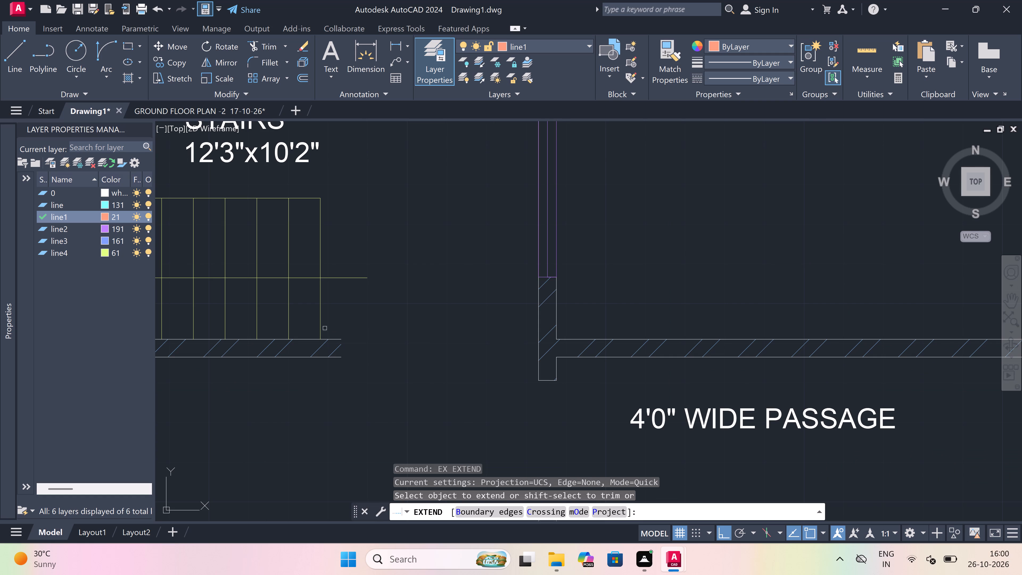
pyautogui.click(331, 327)
pyautogui.click(331, 401)
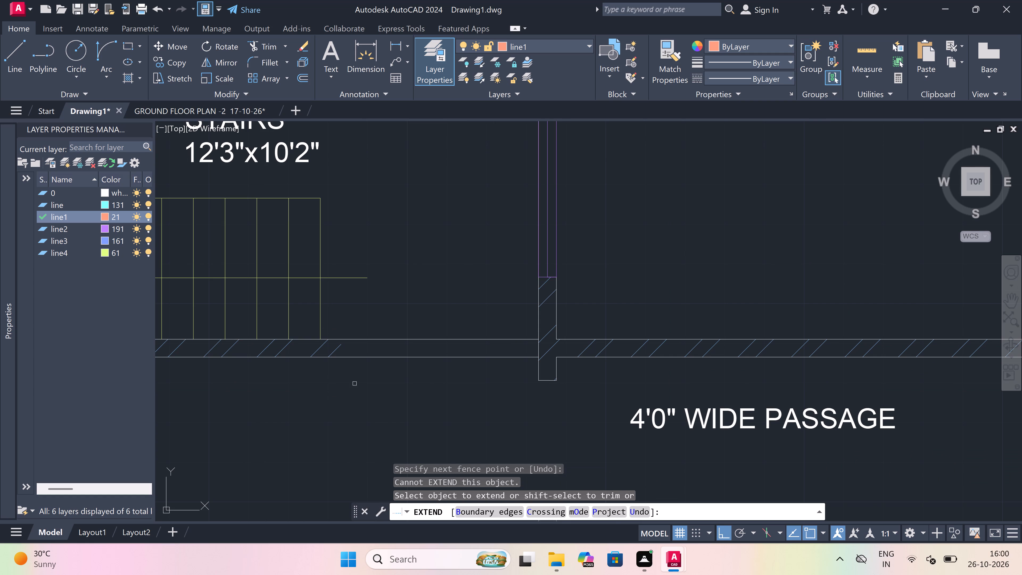
pyautogui.press('Escape')
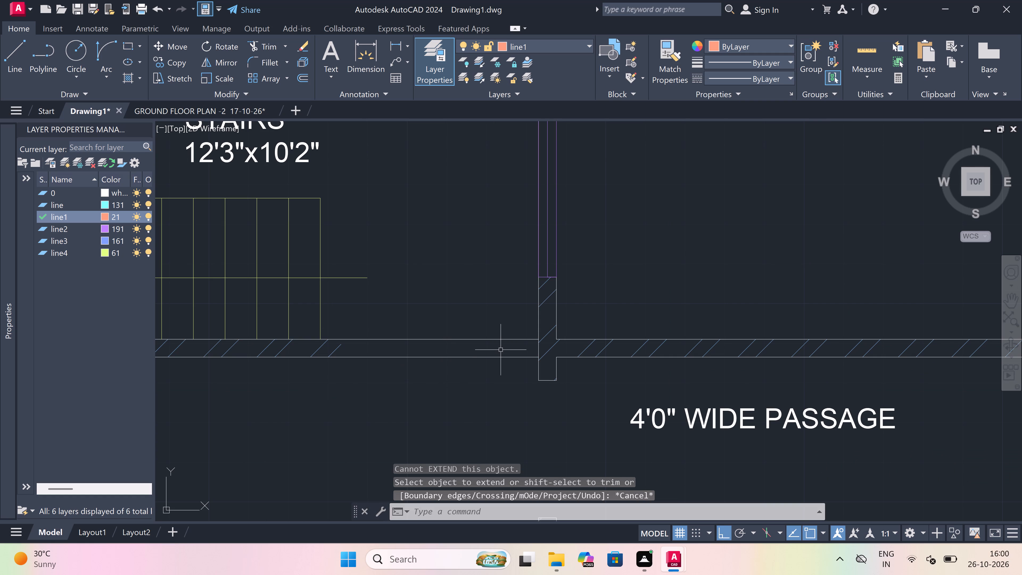
# Trim the vertical wall line crossing the junction where the extended wall south of the stairs meets the passage wall.
pyautogui.write('tr')
pyautogui.press('space')
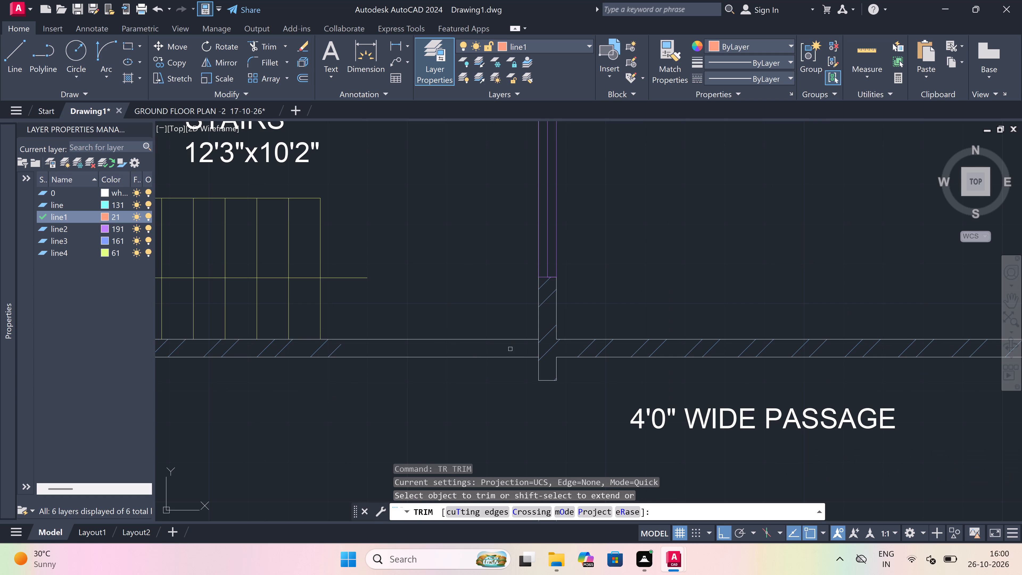
pyautogui.click(538, 347)
pyautogui.press('Escape')
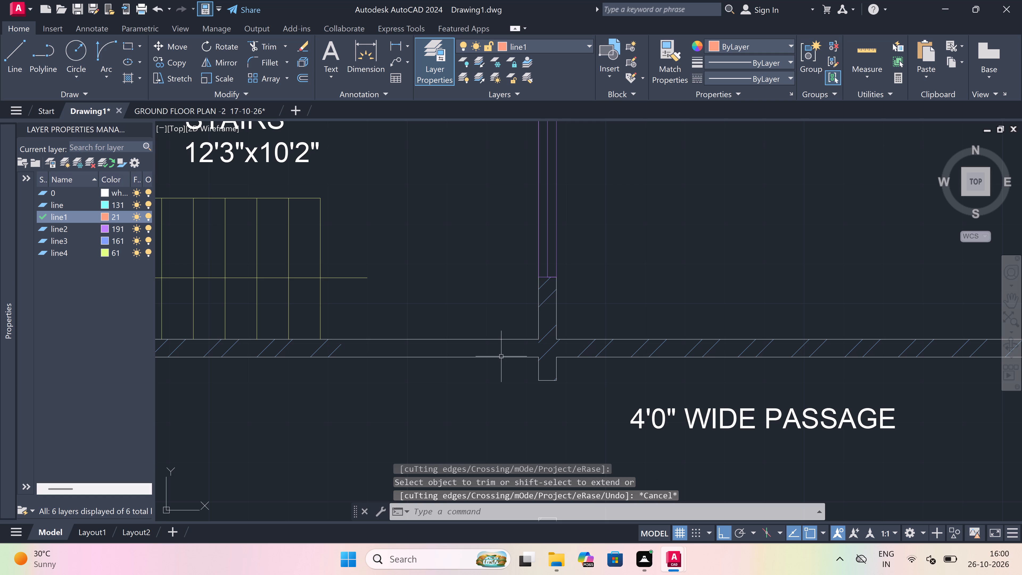
# Draw the east door jamb across the wall south of the stairs, with a 2" stop and a 3' leaf running south into the hall.
pyautogui.press('l')
pyautogui.press('space')
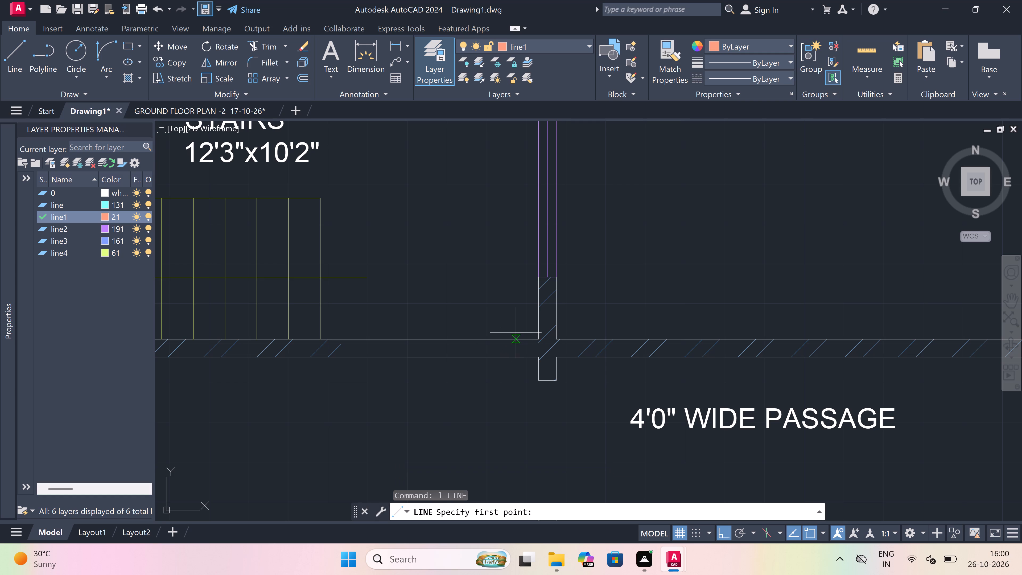
pyautogui.scroll(1, 516, 333)
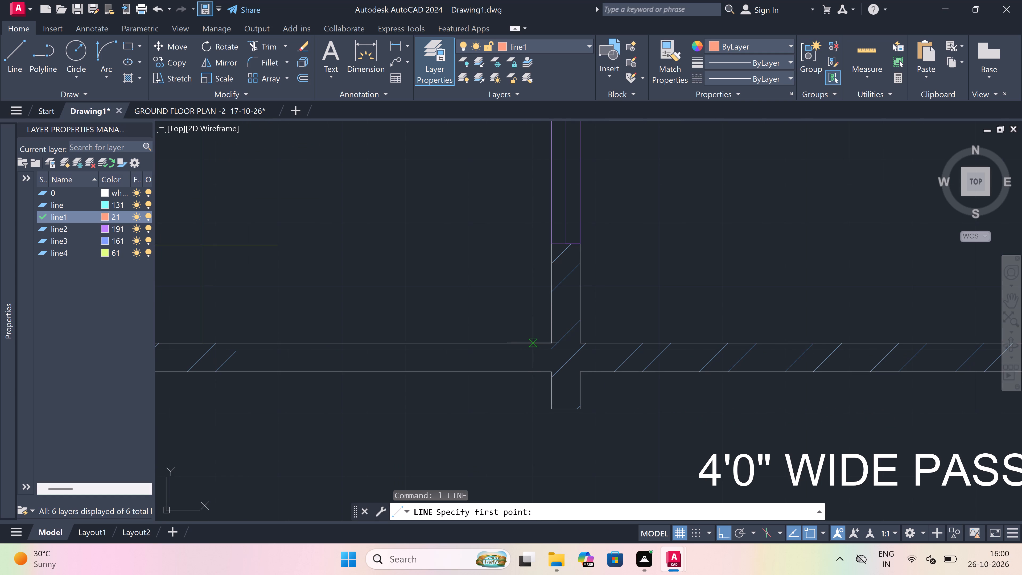
pyautogui.click(533, 342)
pyautogui.click(533, 371)
pyautogui.moveTo(533, 358); pyautogui.dragTo(529, 358)
pyautogui.press('2')
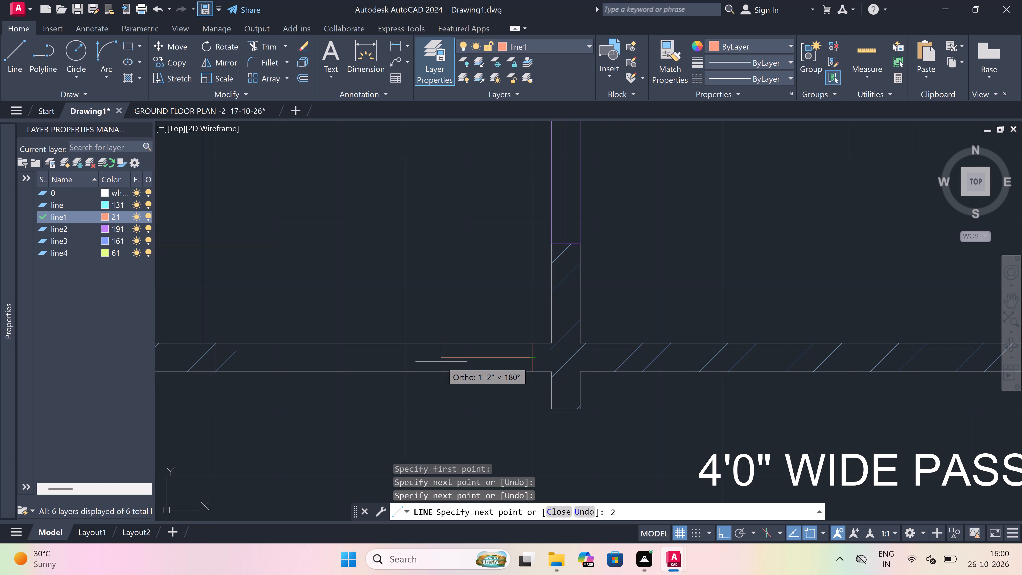
pyautogui.write('"')
pyautogui.press('space')
pyautogui.scroll(-3, 440, 362)
pyautogui.scroll(1, 440, 419)
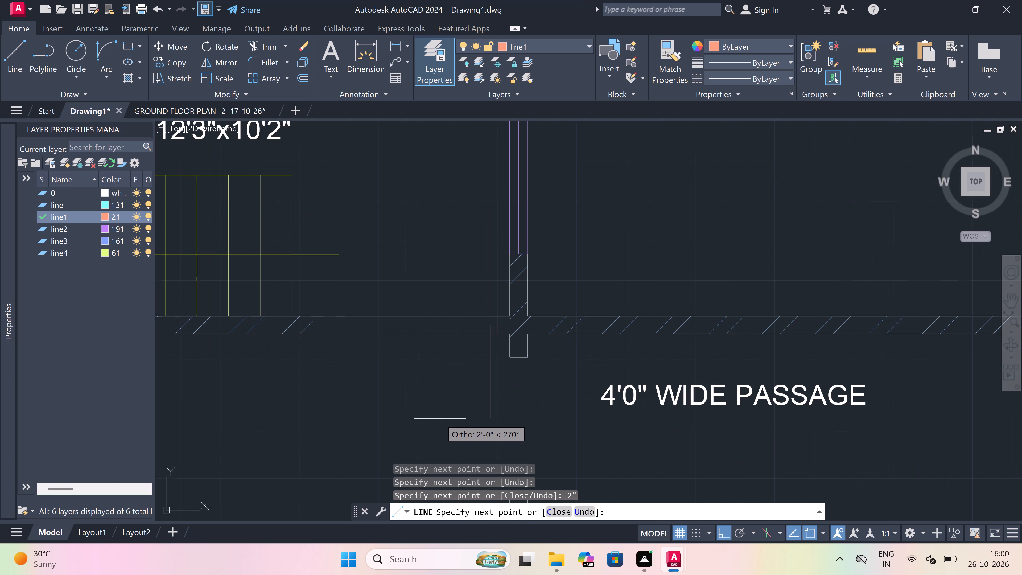
pyautogui.write("3'")
pyautogui.press('space')
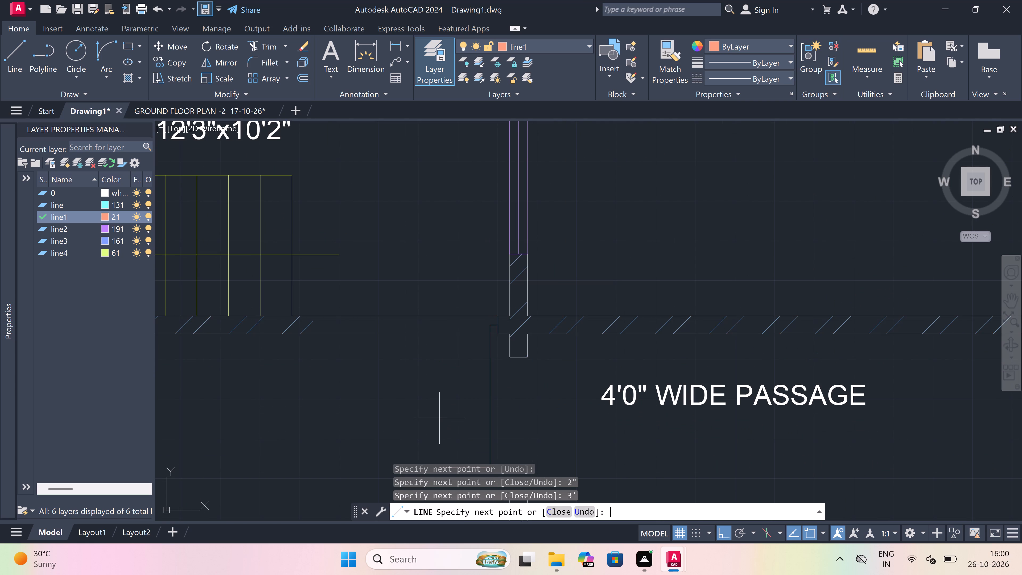
pyautogui.press('Escape')
# Draw the west door jamb across the wall south of the stairs, with a 2" stop projecting east from its midpoint.
pyautogui.press('space')
pyautogui.scroll(-3, 365, 322)
pyautogui.scroll(3, 355, 333)
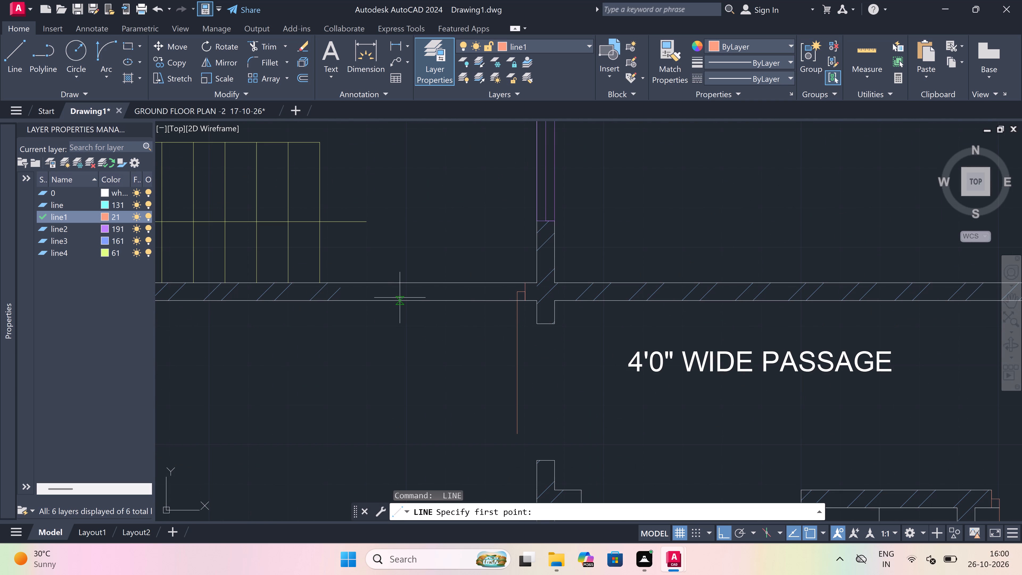
pyautogui.click(394, 299)
pyautogui.click(396, 289)
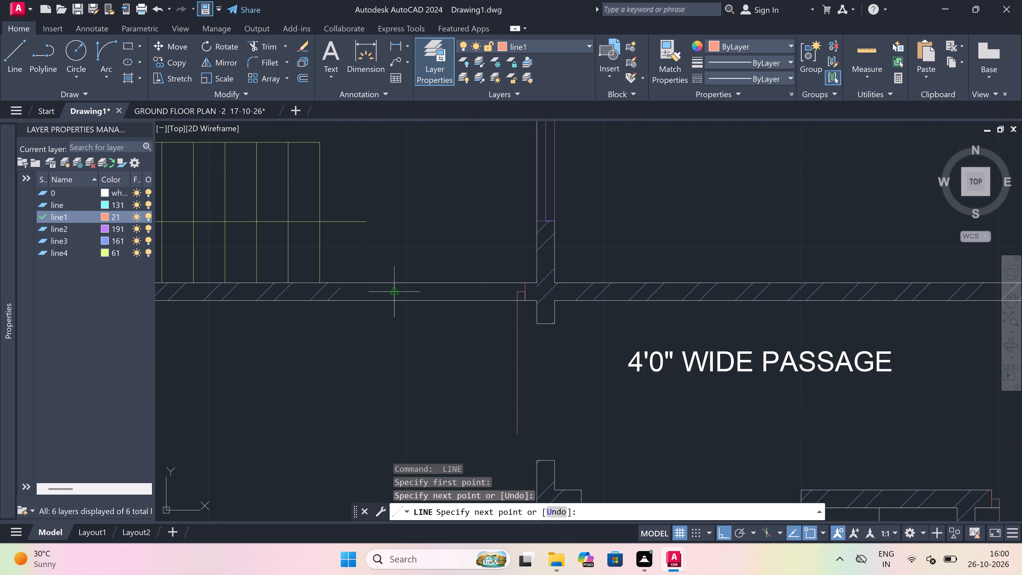
pyautogui.click(396, 289)
pyautogui.write('2"')
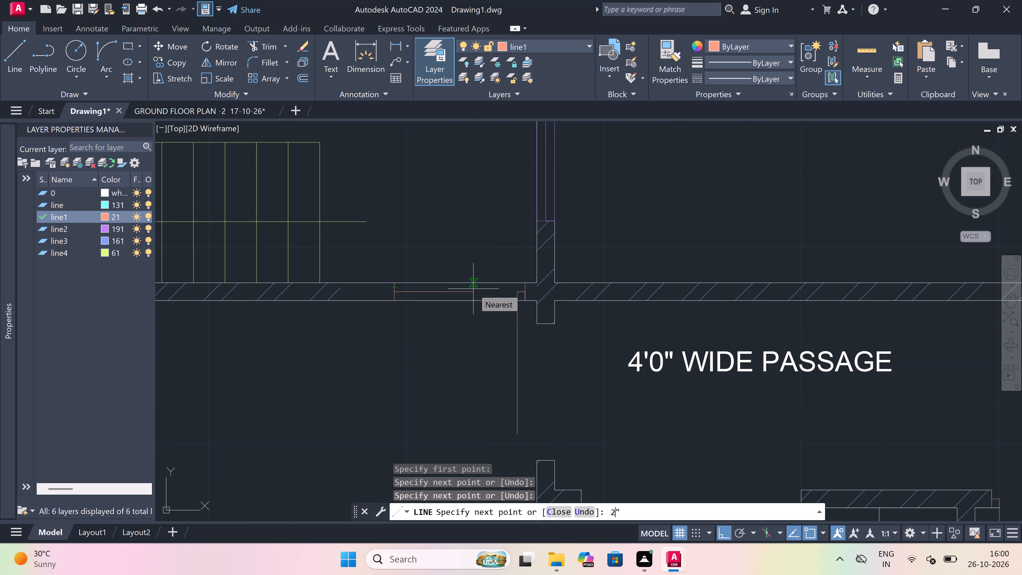
pyautogui.press('space')
pyautogui.press('Escape')
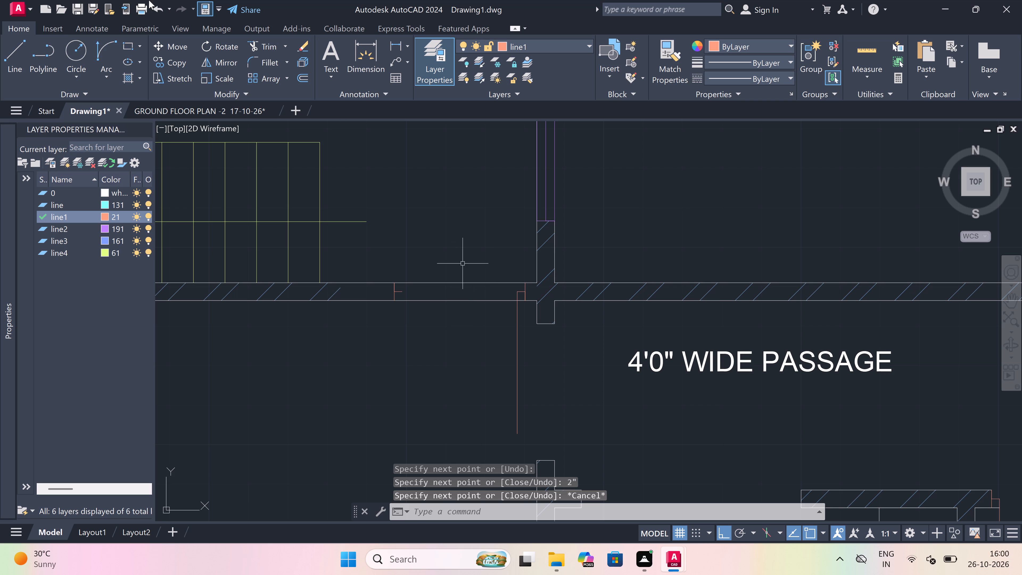
# Draw the door's swing arc from the south end of the 3' leaf to the west jamb's stop.
pyautogui.click(112, 43)
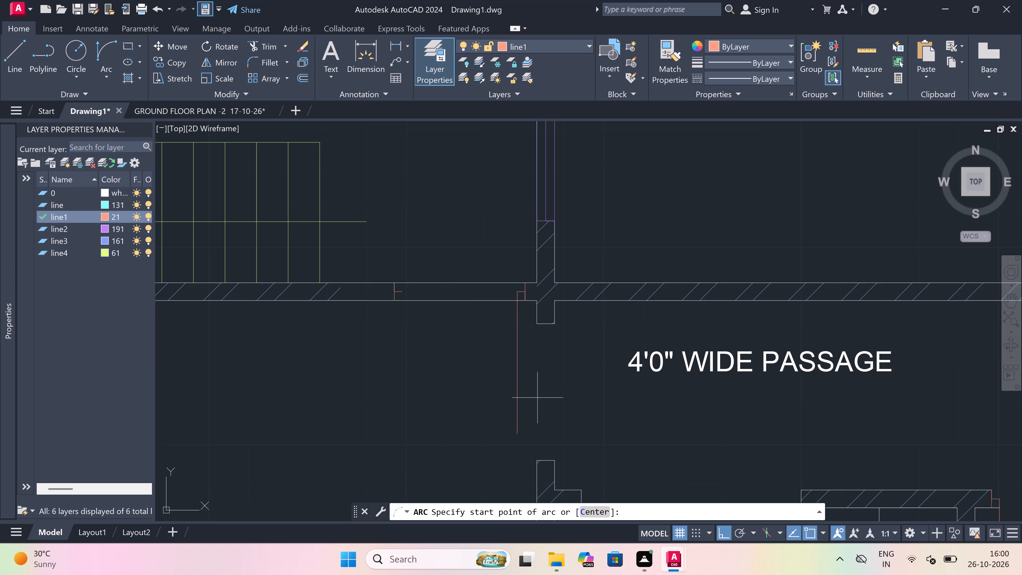
pyautogui.moveTo(516, 435); pyautogui.dragTo(500, 422)
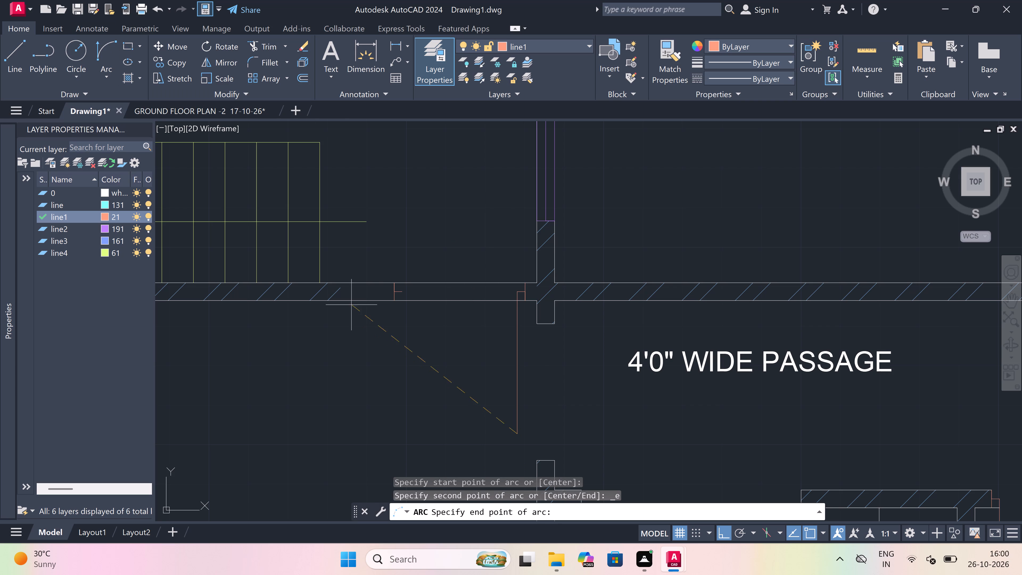
pyautogui.click(406, 292)
pyautogui.click(343, 323)
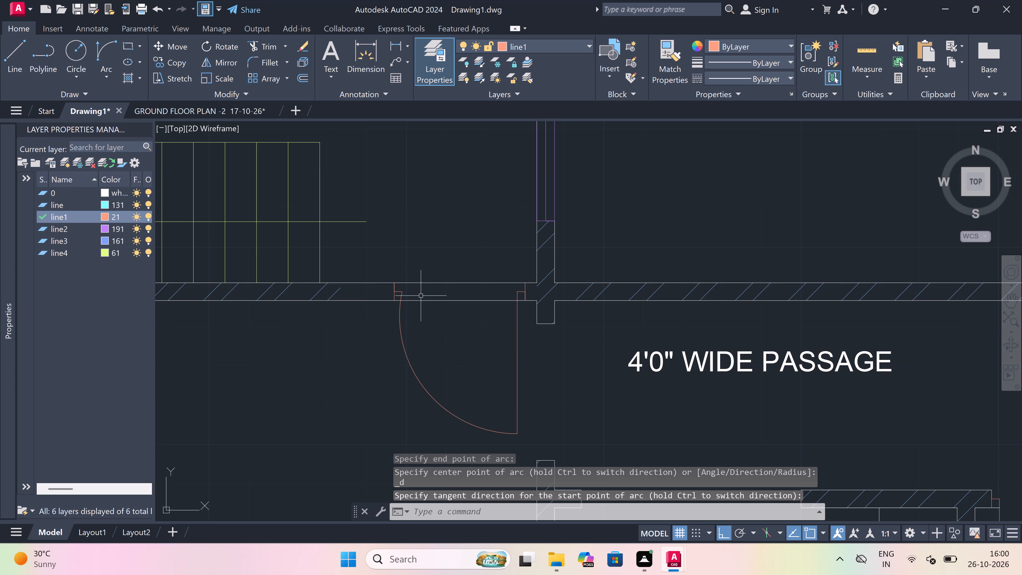
# Trim both wall face lines out of the door opening between the two jambs south of the stairs.
pyautogui.press('t')
pyautogui.press('r')
pyautogui.press('space')
pyautogui.moveTo(450, 236); pyautogui.dragTo(453, 243)
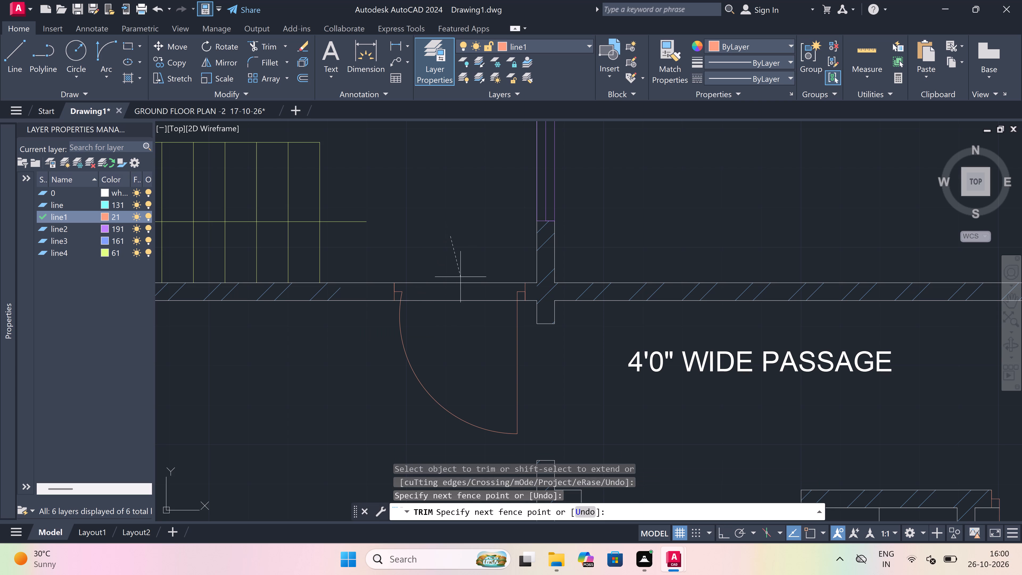
pyautogui.click(469, 353)
pyautogui.press('Escape')
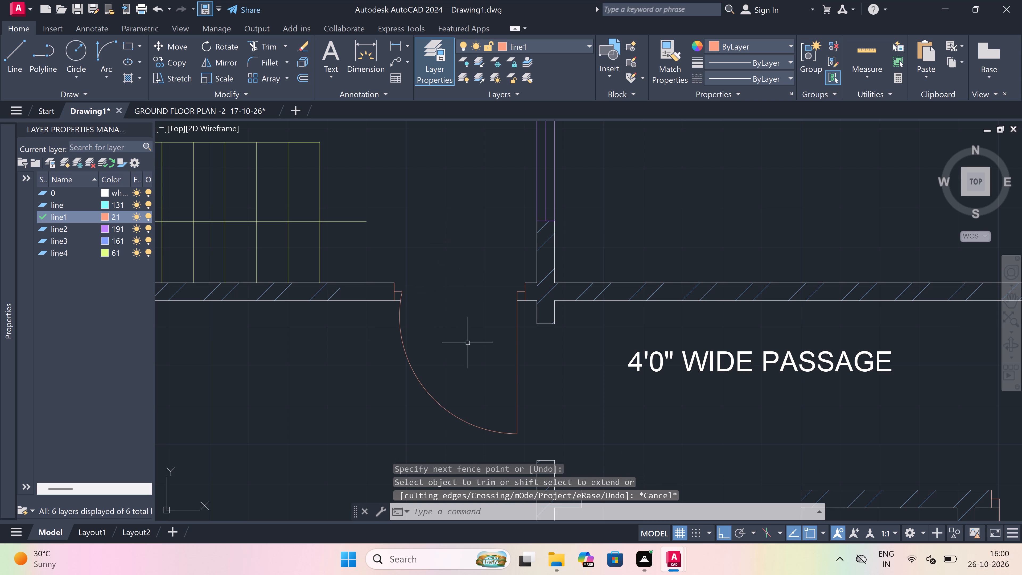
# Hatch the wall on both sides of the new door south of the stairs with the ANSI32 pattern.
pyautogui.press('h')
pyautogui.press('space')
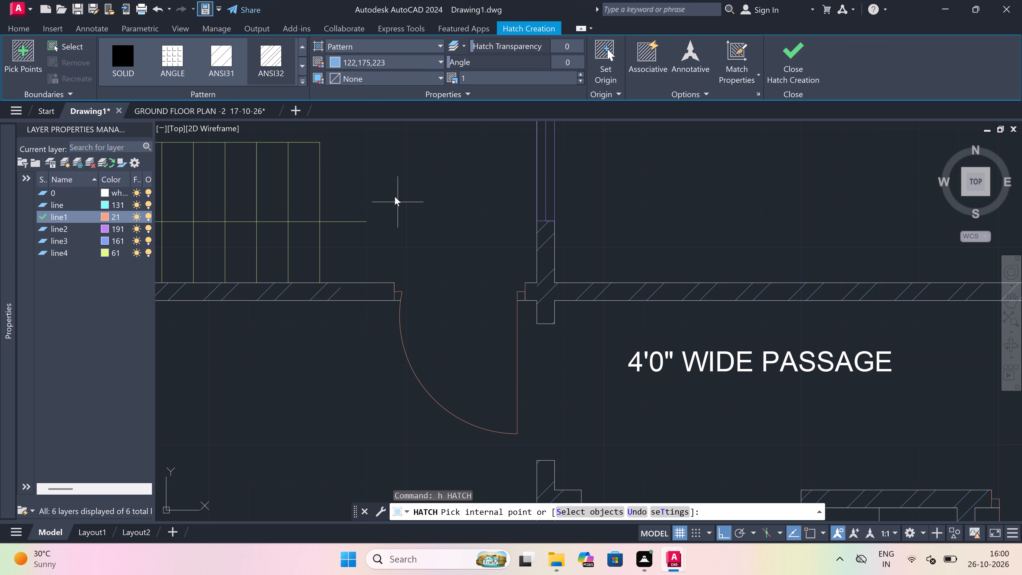
pyautogui.moveTo(276, 54); pyautogui.dragTo(275, 59)
pyautogui.click(373, 292)
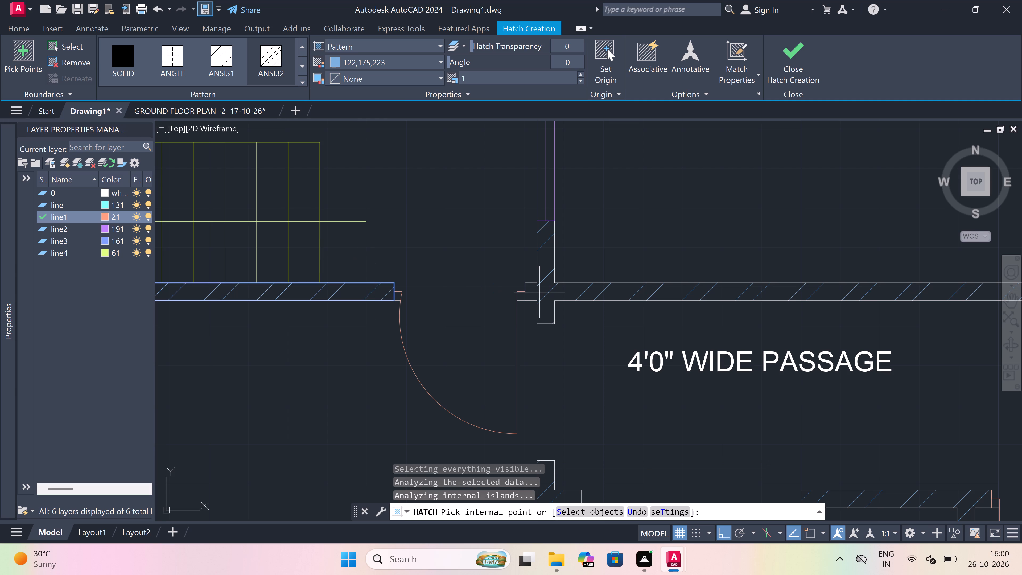
pyautogui.click(536, 287)
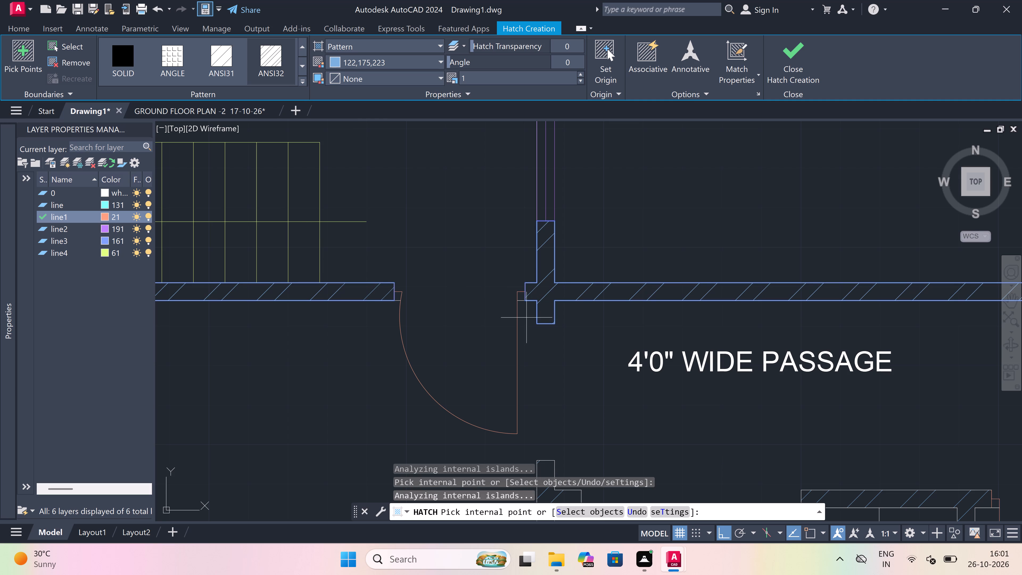
pyautogui.click(553, 313)
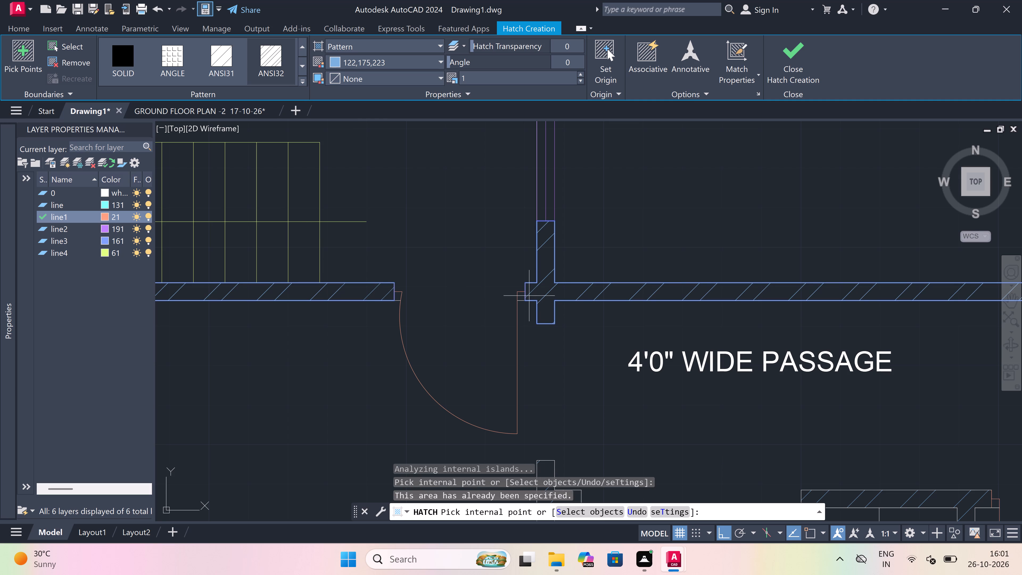
pyautogui.press('Escape')
# Apply ANSI32 hatching to the passage wall junction, the wall between the stairs and 10'9"x10'2" hall, and the walls north of the stairs.
pyautogui.press('space')
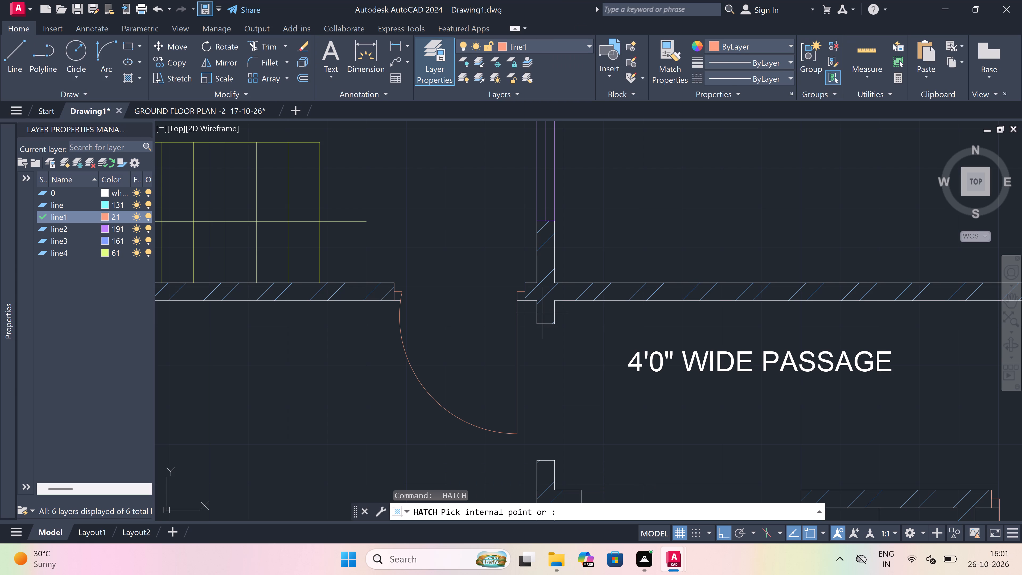
pyautogui.click(540, 316)
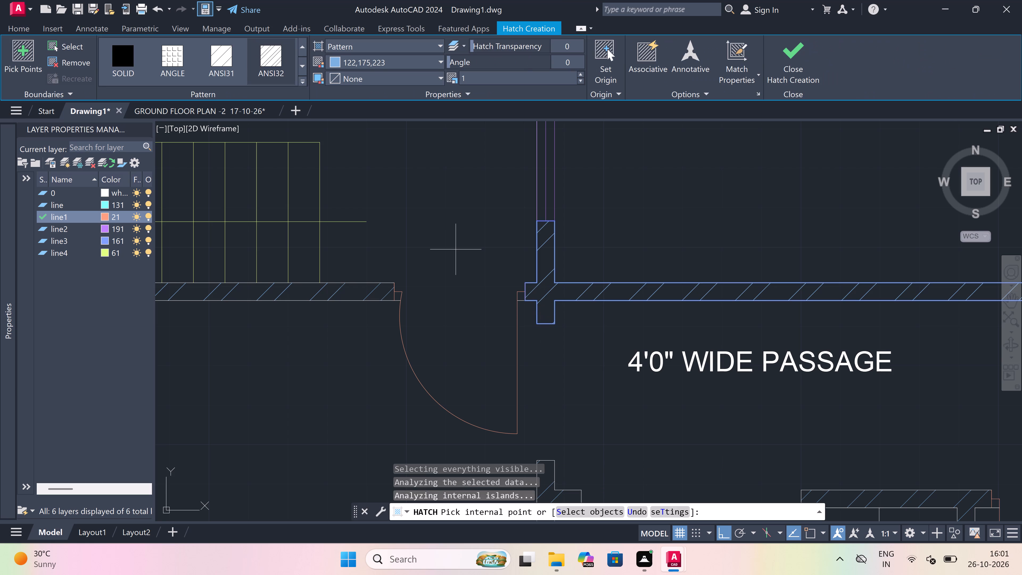
pyautogui.scroll(-5, 440, 244)
pyautogui.scroll(3, 440, 250)
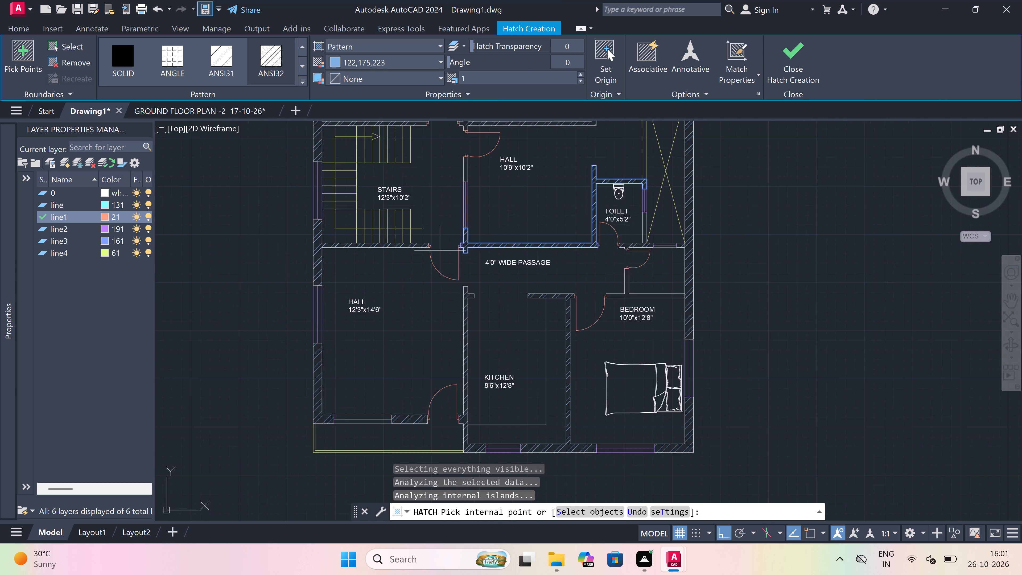
pyautogui.scroll(-3, 460, 297)
pyautogui.scroll(2, 465, 174)
pyautogui.click(487, 197)
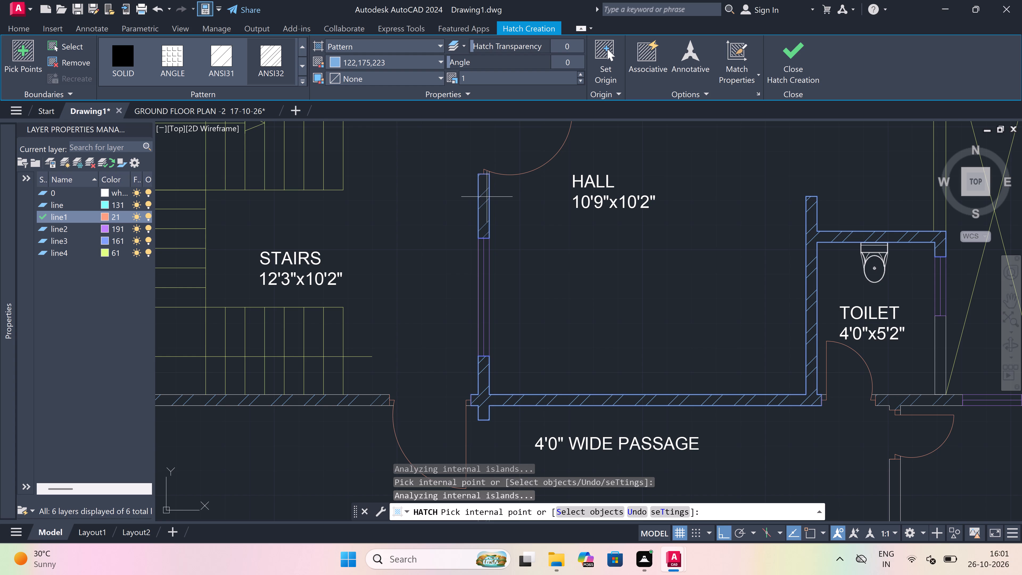
pyautogui.scroll(-7, 434, 347)
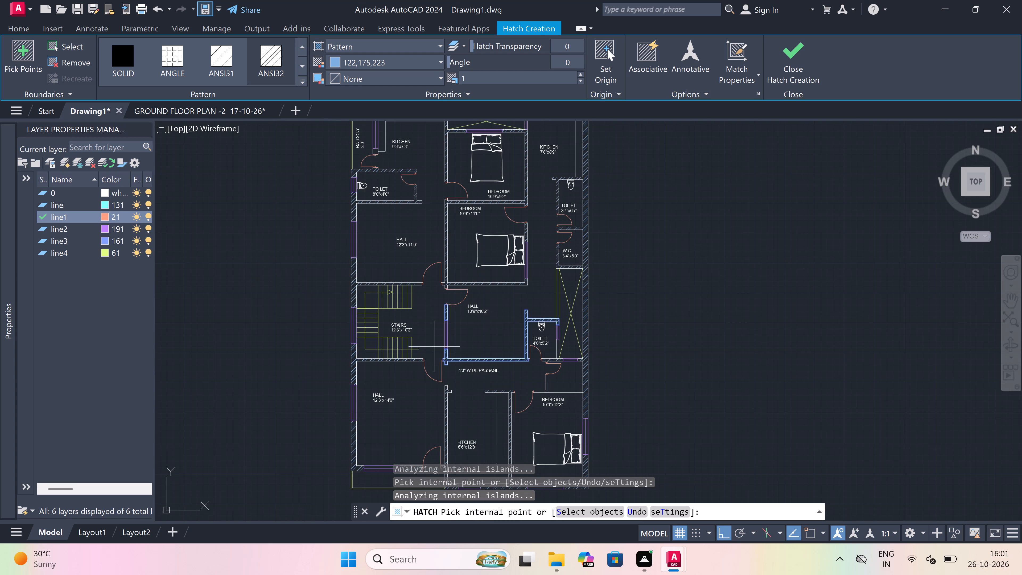
pyautogui.scroll(2, 435, 293)
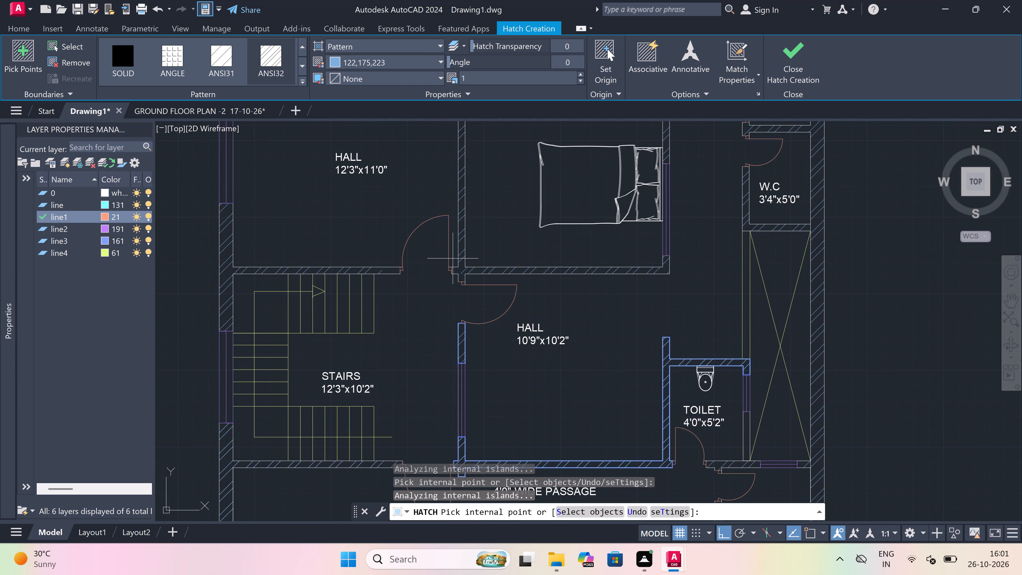
pyautogui.scroll(3, 402, 264)
pyautogui.click(385, 285)
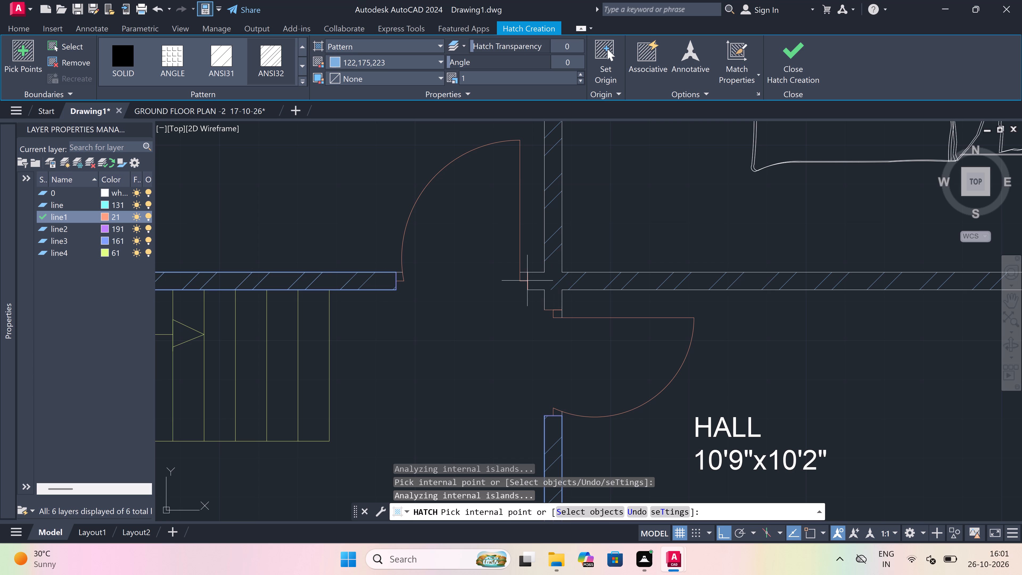
pyautogui.click(536, 278)
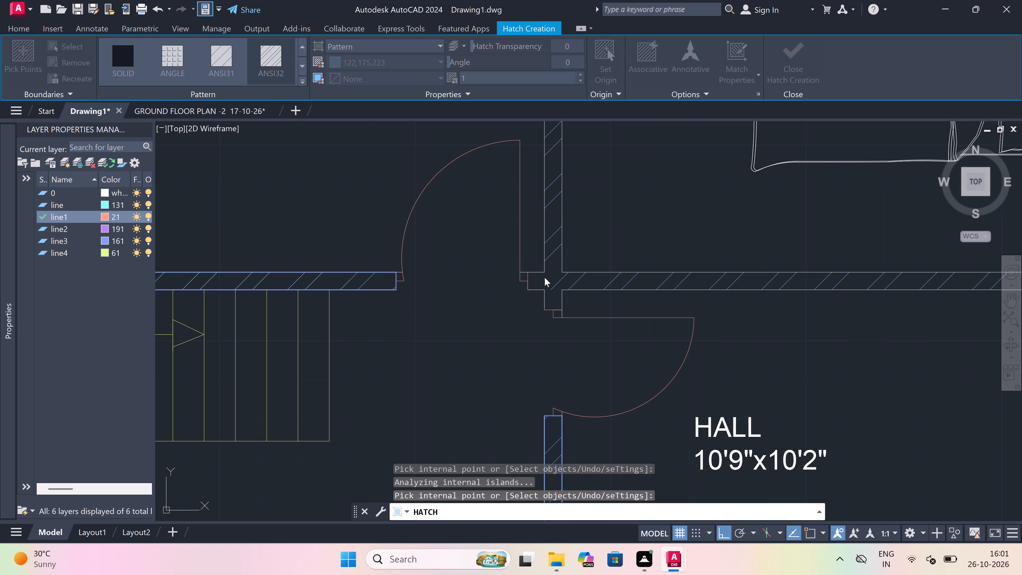
pyautogui.press('Escape')
pyautogui.press('Escape')
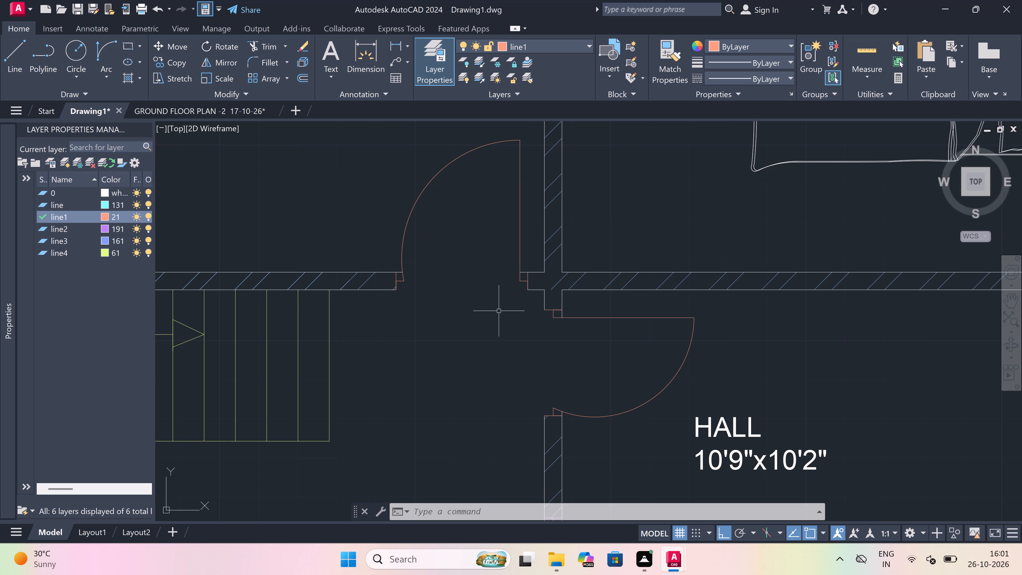
# Hatch the wall north of the 10'0"x12'8" bedroom and its short branch running up to the door with ANSI32.
pyautogui.scroll(-5, 498, 310)
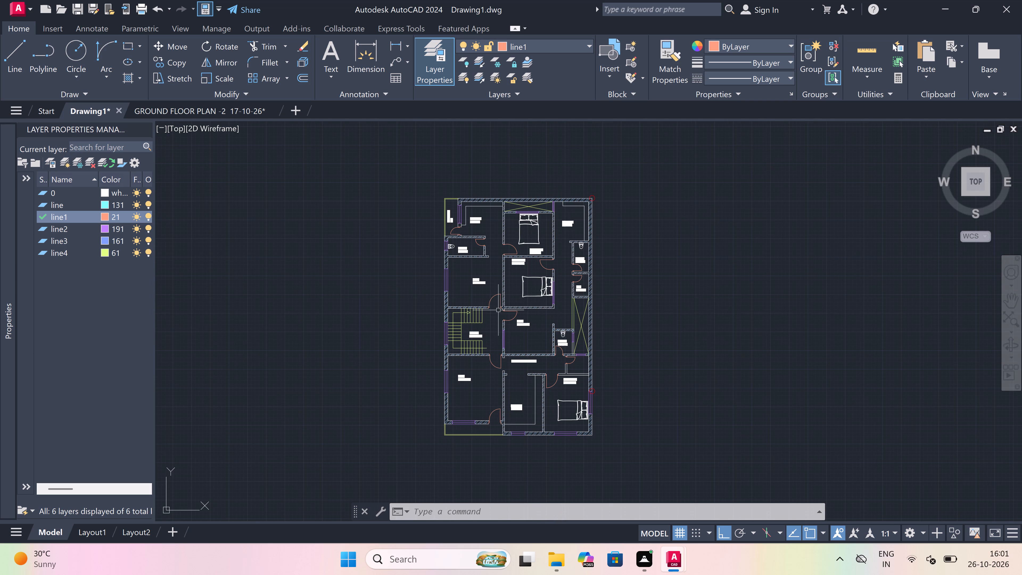
pyautogui.scroll(1, 498, 310)
pyautogui.press('Escape')
pyautogui.scroll(-1, 498, 310)
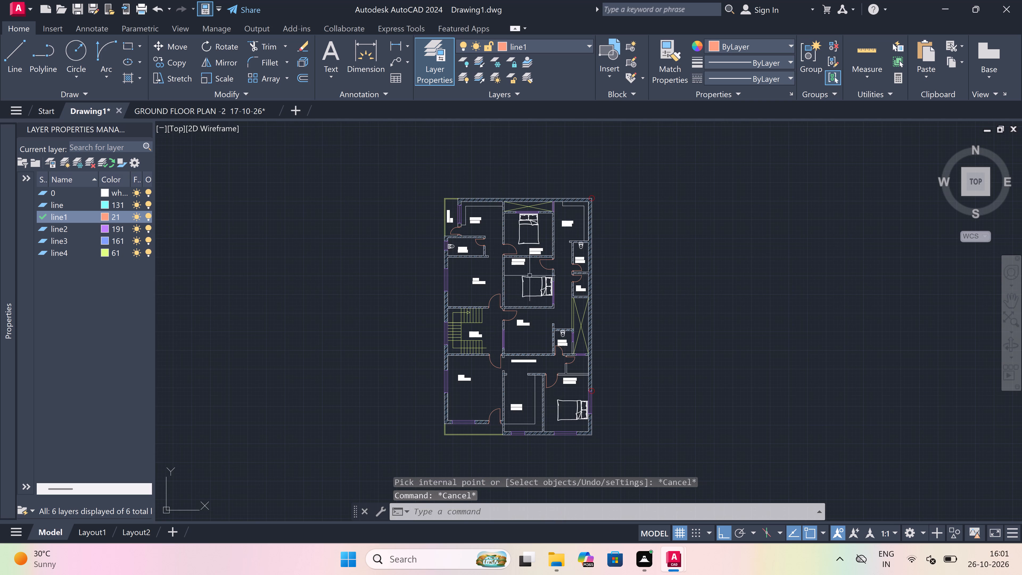
pyautogui.scroll(1, 571, 219)
pyautogui.scroll(-1, 545, 285)
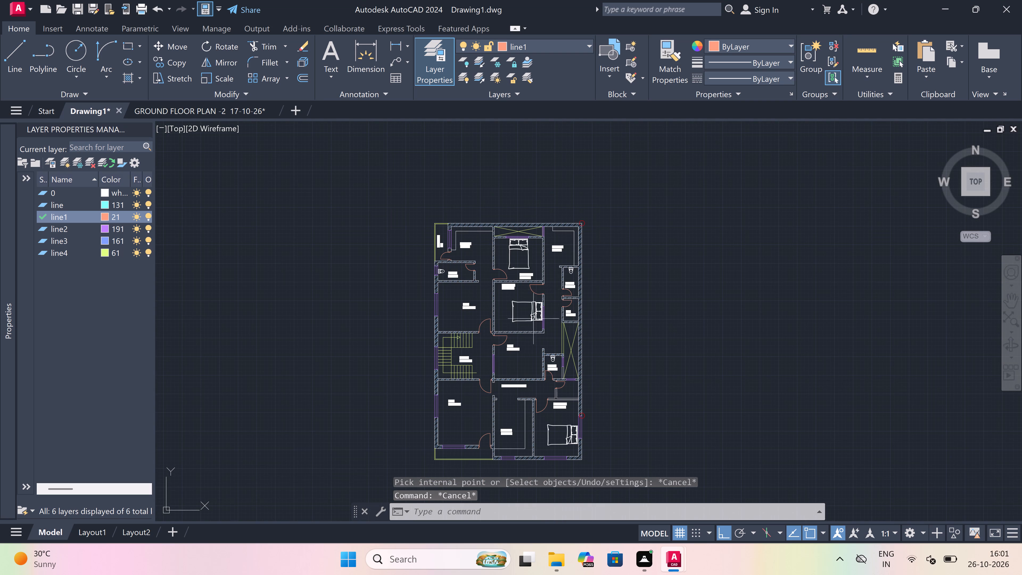
pyautogui.scroll(2, 488, 409)
pyautogui.scroll(-1, 478, 226)
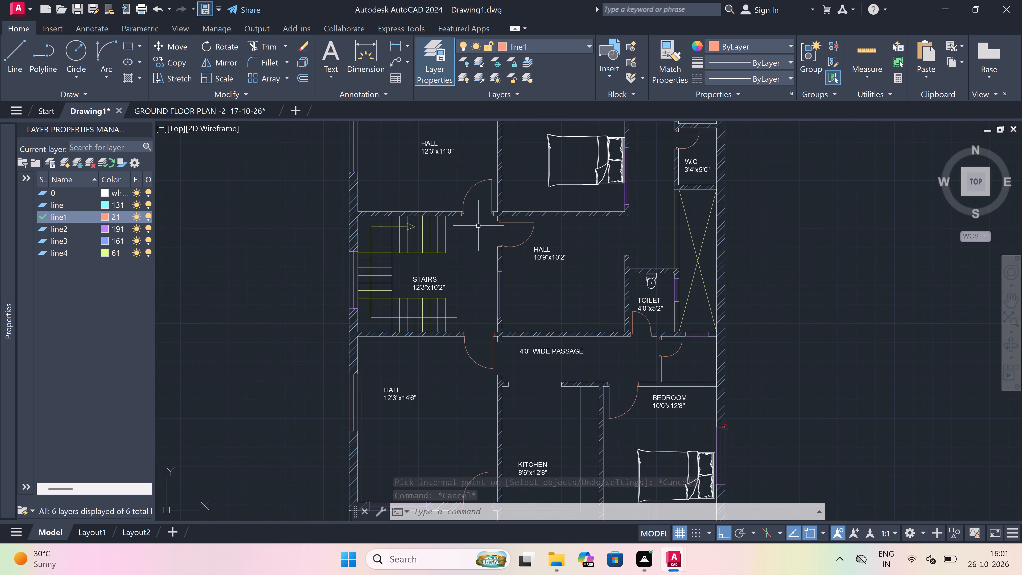
pyautogui.scroll(-1, 478, 226)
pyautogui.scroll(2, 485, 306)
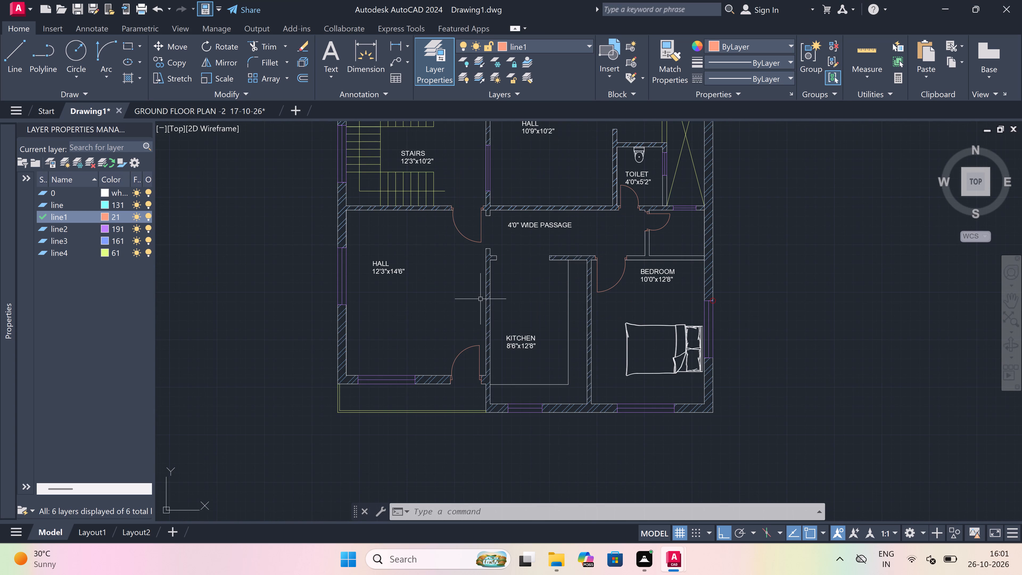
pyautogui.scroll(-1, 480, 299)
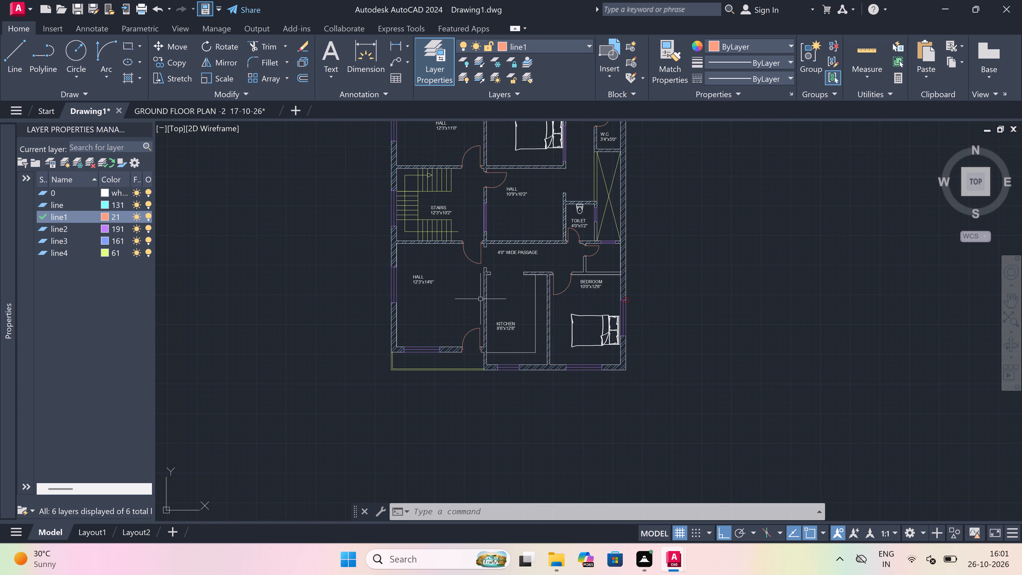
pyautogui.scroll(3, 594, 262)
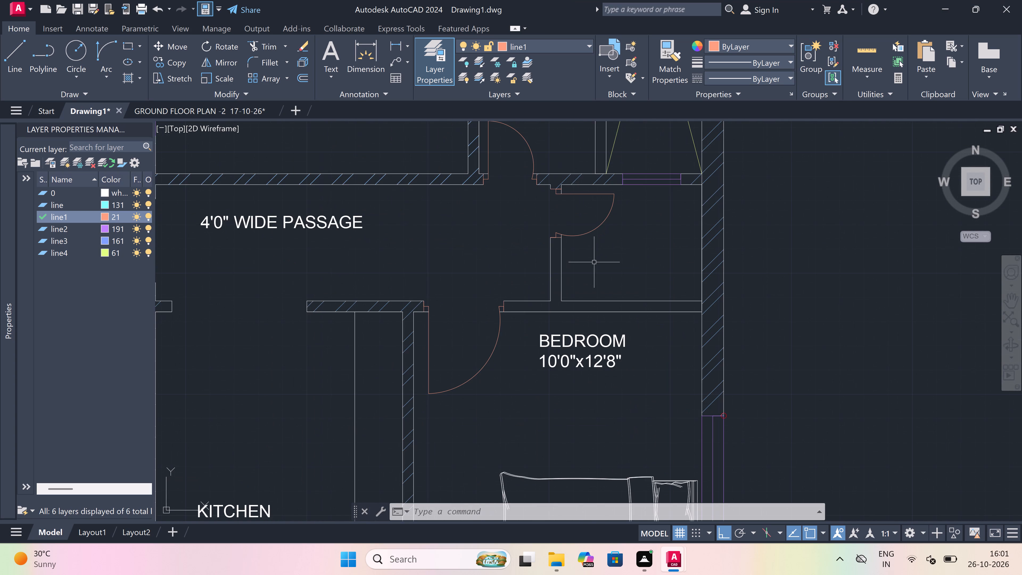
pyautogui.press('space')
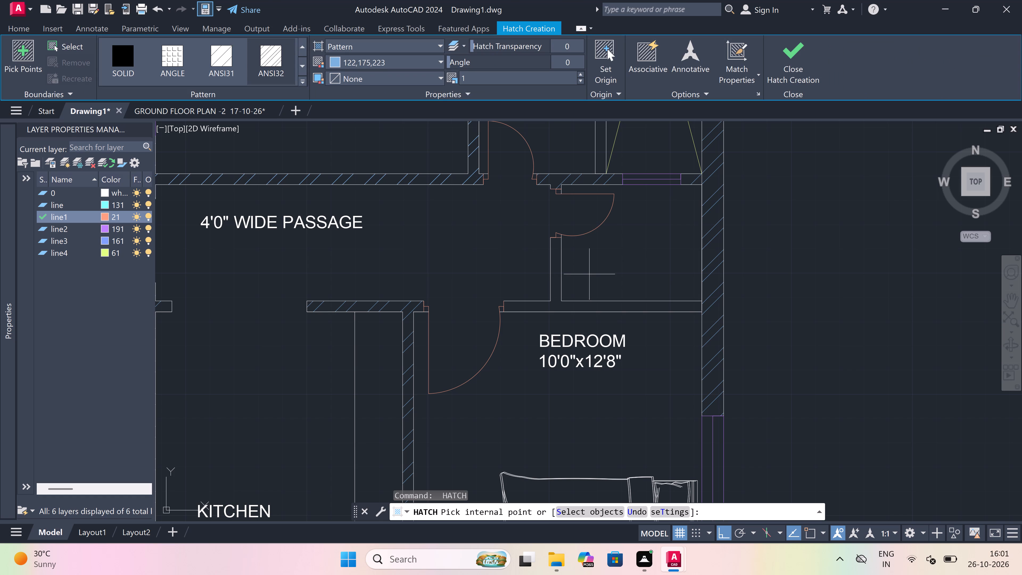
pyautogui.click(569, 307)
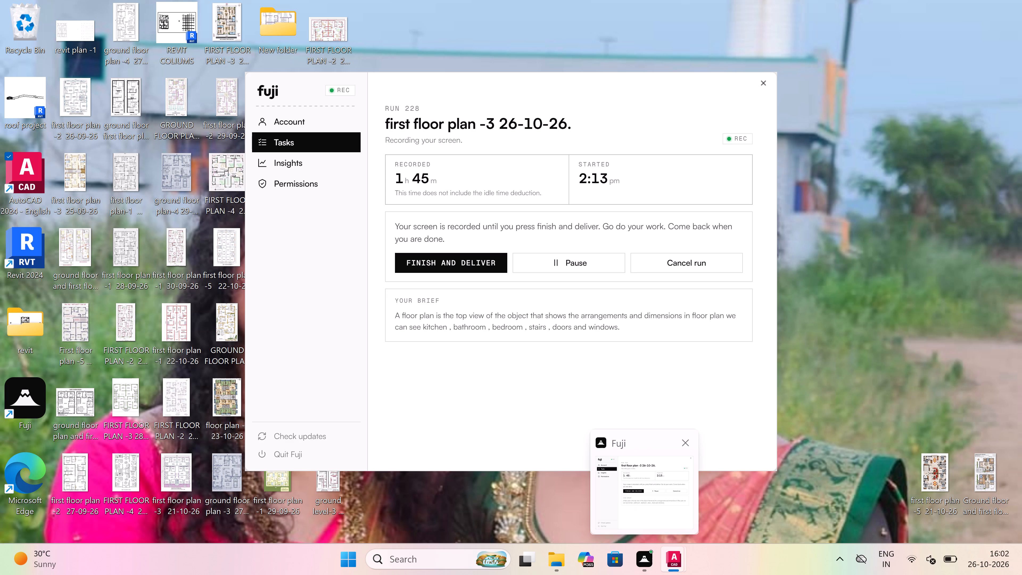
pyautogui.press('Escape')
# Add the multiline text label W.C 4'10"x4'4" in the small room directly north of the 10'0"x12'8" bedroom.
pyautogui.scroll(-2, 515, 217)
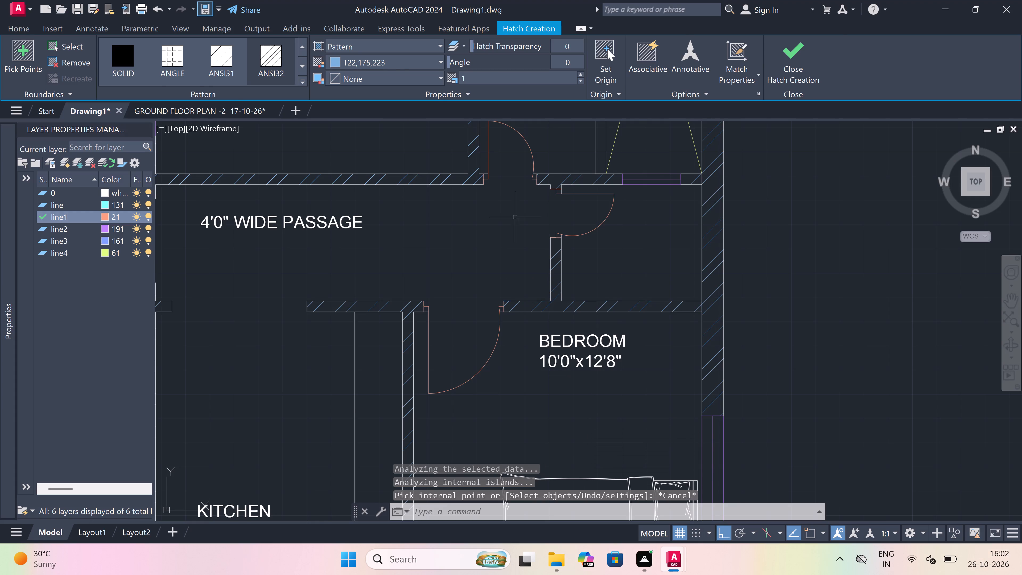
pyautogui.scroll(-1, 515, 217)
pyautogui.scroll(2, 578, 197)
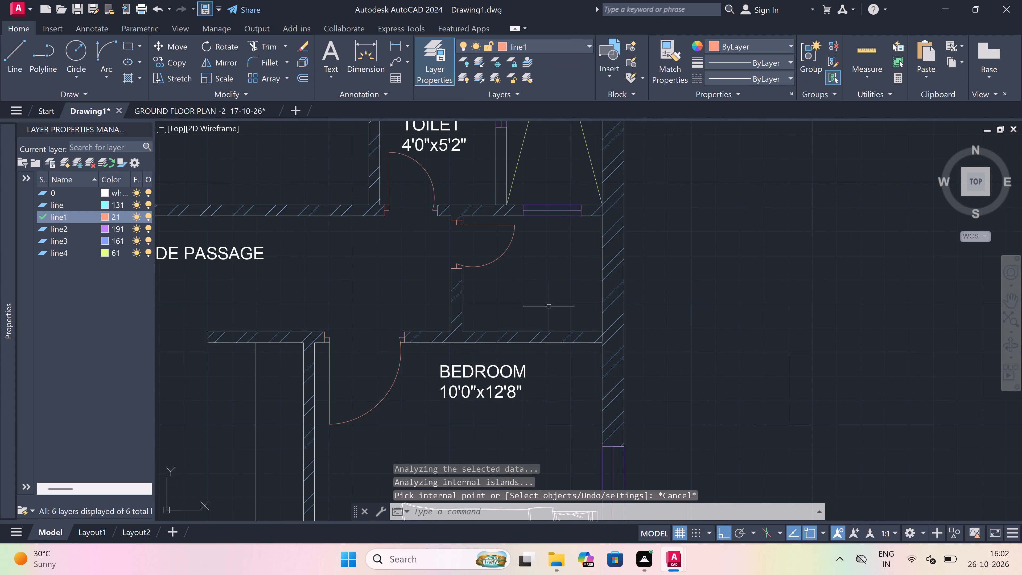
pyautogui.scroll(1, 548, 307)
pyautogui.press('m')
pyautogui.press('t')
pyautogui.press('space')
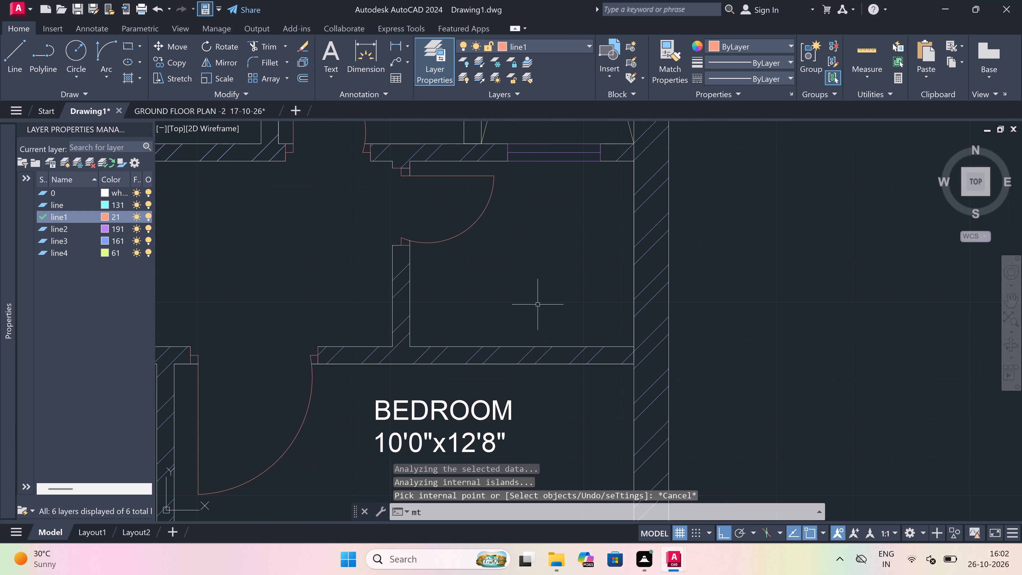
pyautogui.moveTo(442, 281); pyautogui.dragTo(519, 281)
pyautogui.click(827, 283)
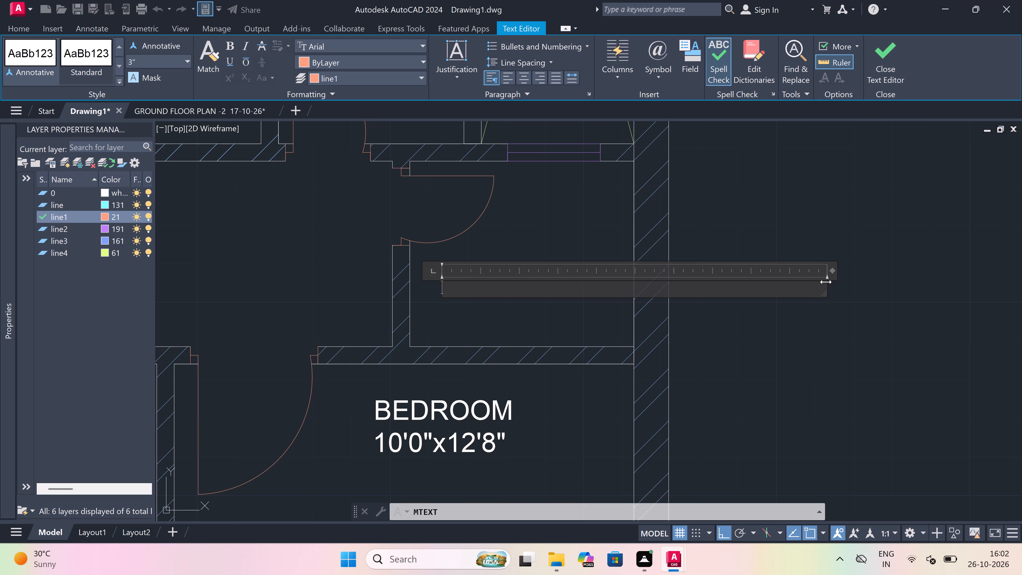
pyautogui.write('mt')
pyautogui.press('space')
pyautogui.press('BackSpace')
pyautogui.press('BackSpace')
pyautogui.press('BackSpace')
pyautogui.scroll(-5, 763, 286)
pyautogui.scroll(3, 762, 286)
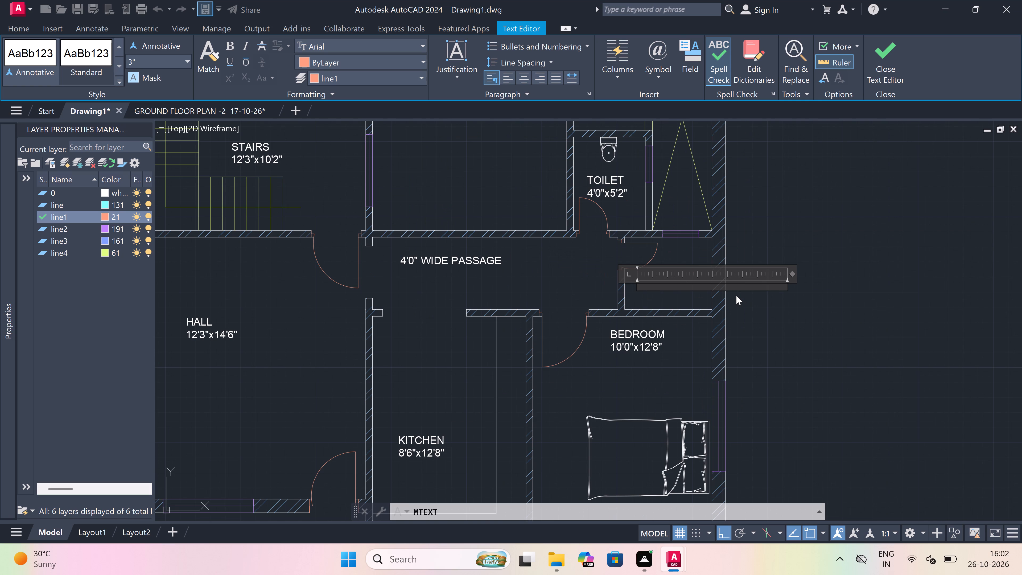
pyautogui.scroll(-4, 634, 320)
pyautogui.scroll(6, 634, 320)
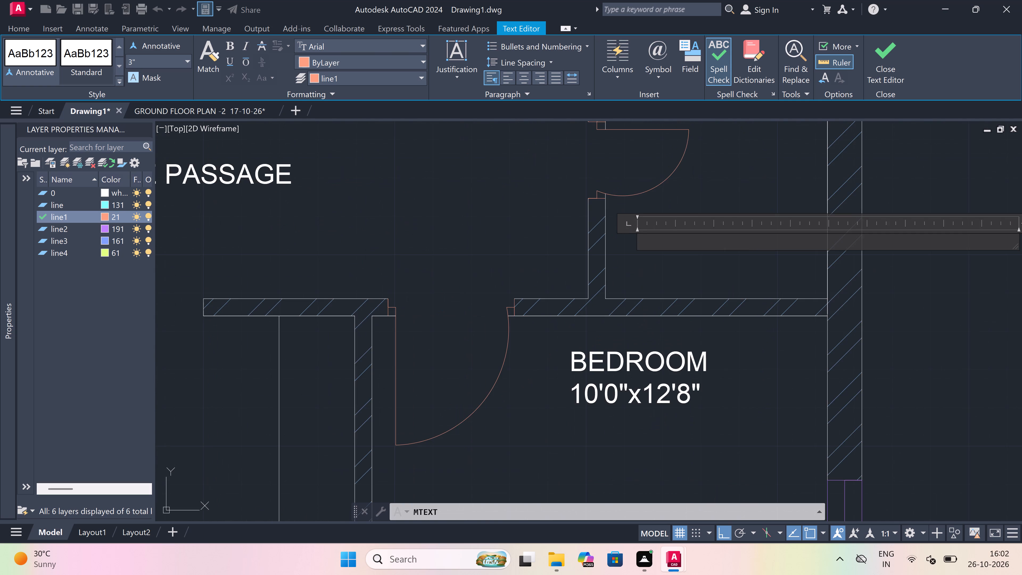
pyautogui.scroll(3, 668, 223)
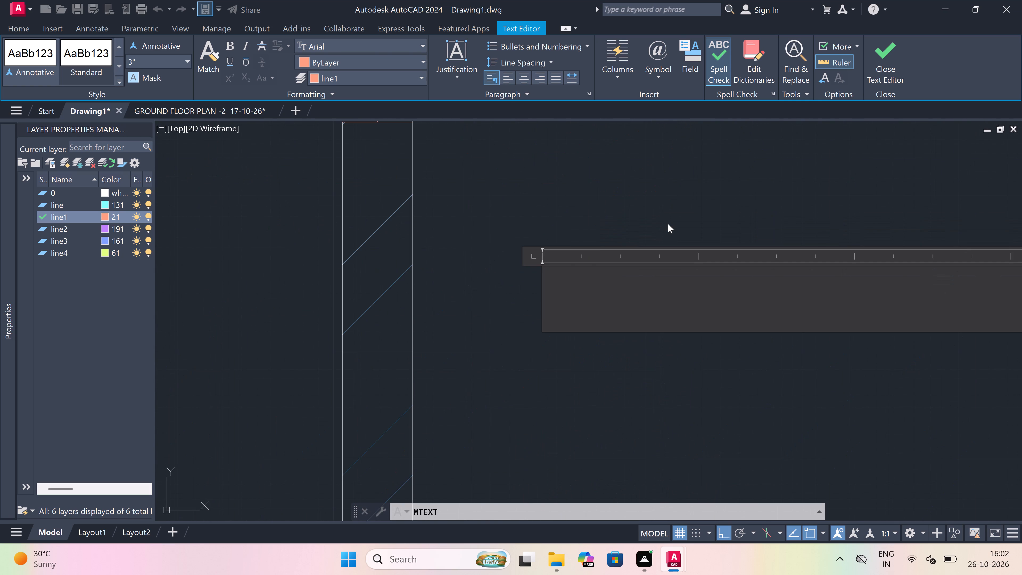
pyautogui.press('w')
pyautogui.write('.C')
pyautogui.press('space')
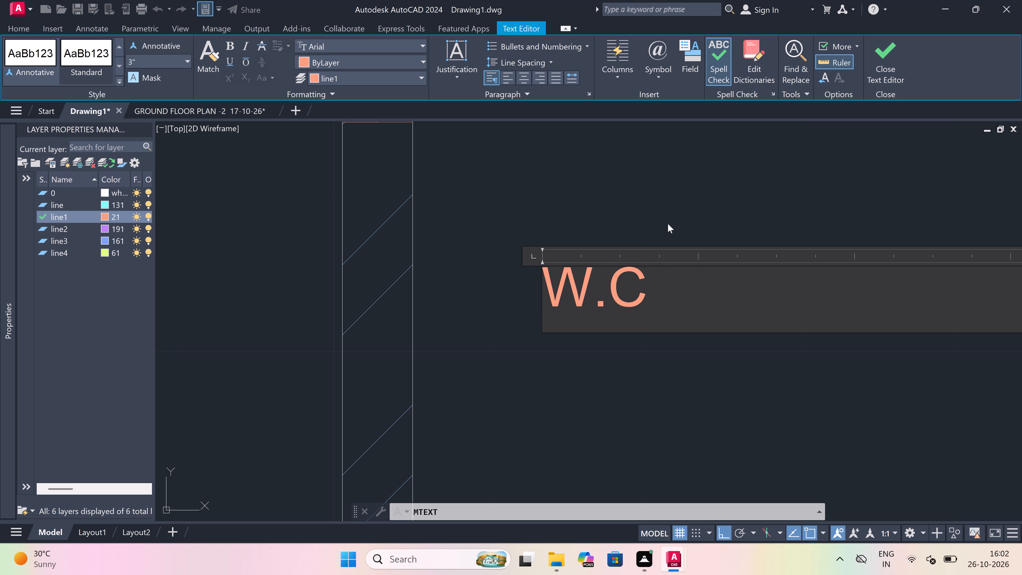
pyautogui.write("4'10")
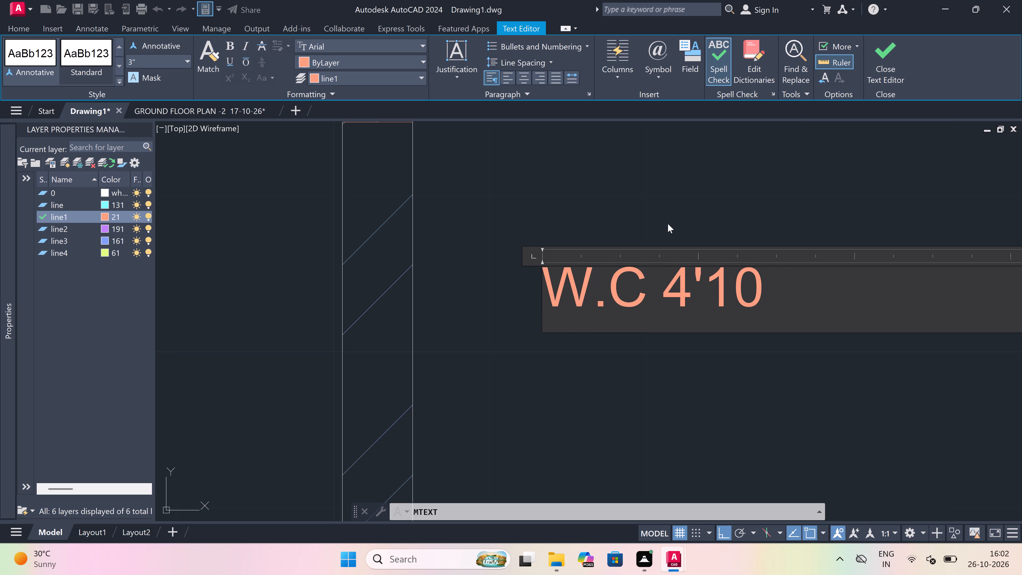
pyautogui.write('"x')
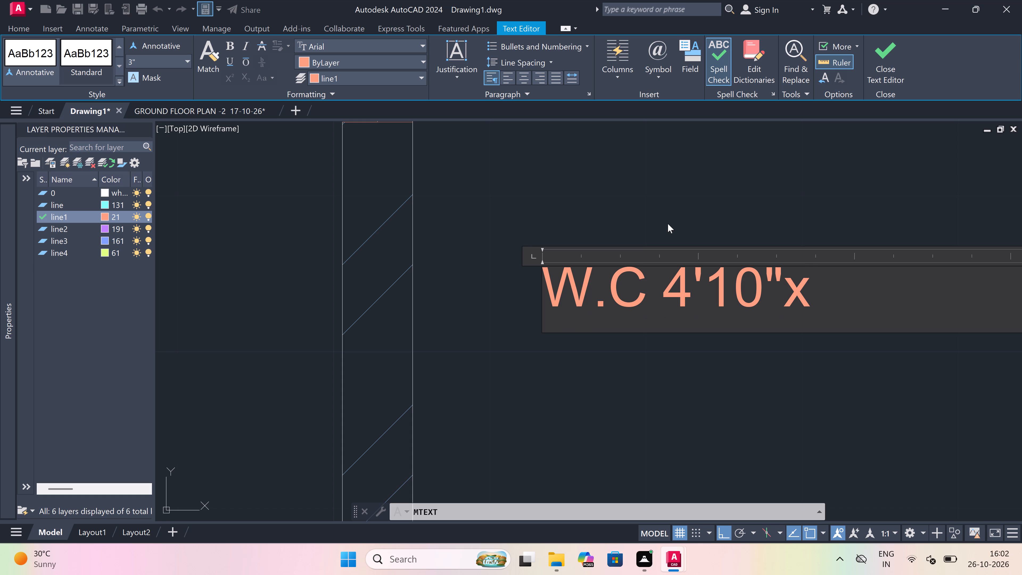
pyautogui.write("4'4")
pyautogui.hotkey('shift', '"')
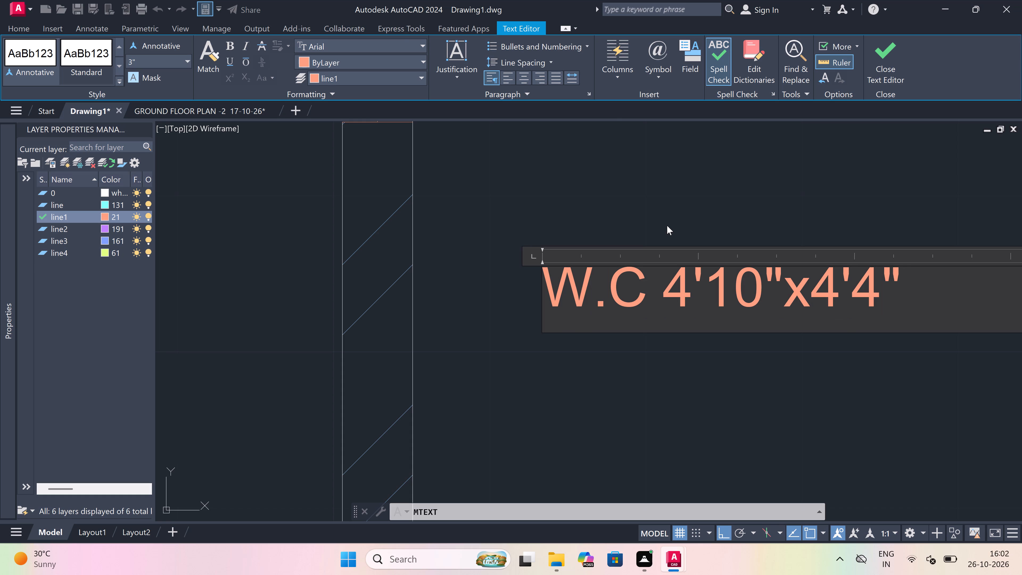
# Assign the new W.C 4'10"x4'4" label to layer 0 and finish the text.
pyautogui.click(396, 83)
pyautogui.click(392, 113)
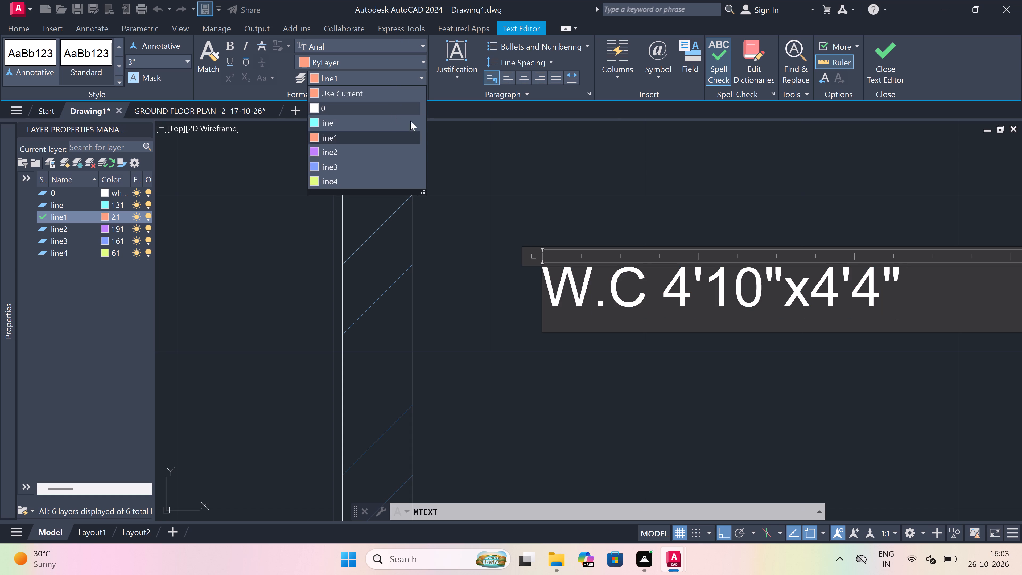
pyautogui.click(551, 221)
pyautogui.scroll(-3, 488, 310)
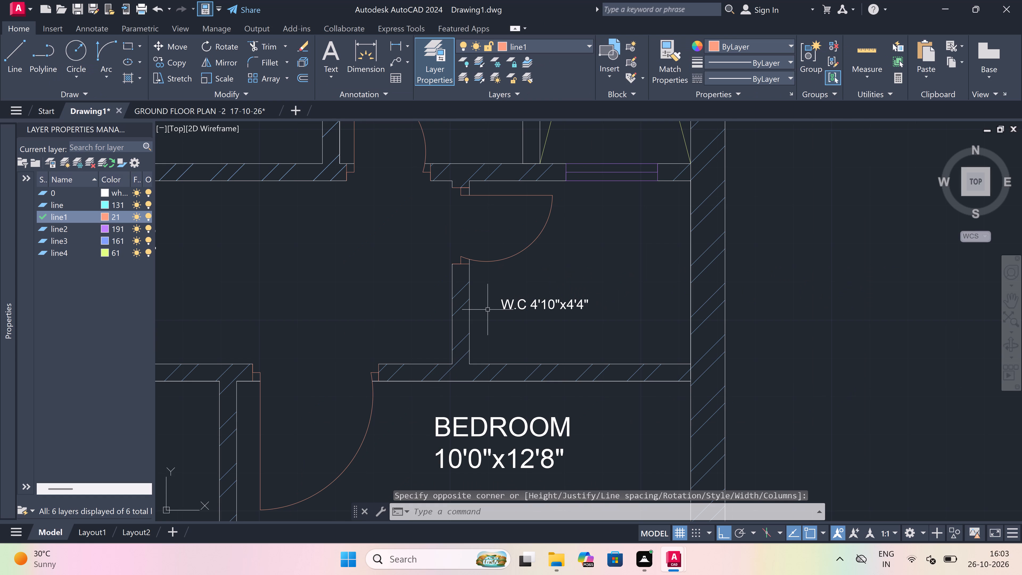
# Copy the 4'0" WIDE PASSAGE label to the empty area outside the east wall, level with the 3'4"x5'0" W.C.
pyautogui.scroll(-3, 489, 310)
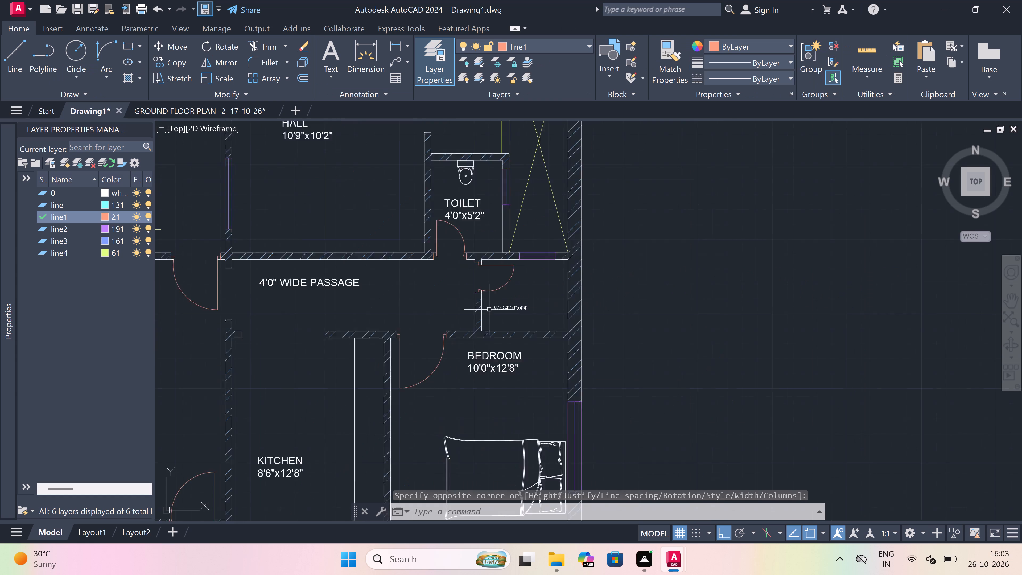
pyautogui.scroll(1, 487, 290)
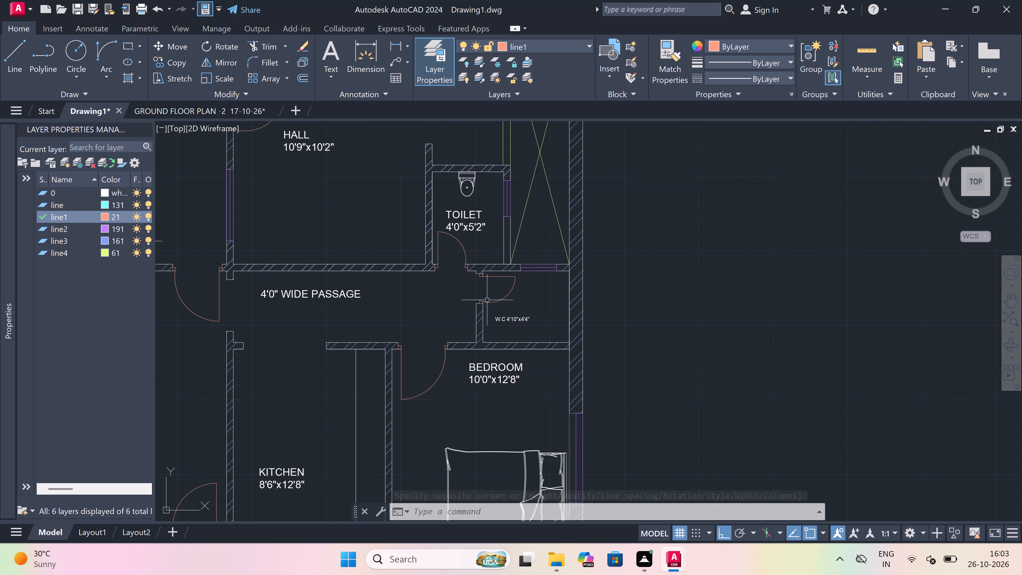
pyautogui.scroll(-2, 488, 313)
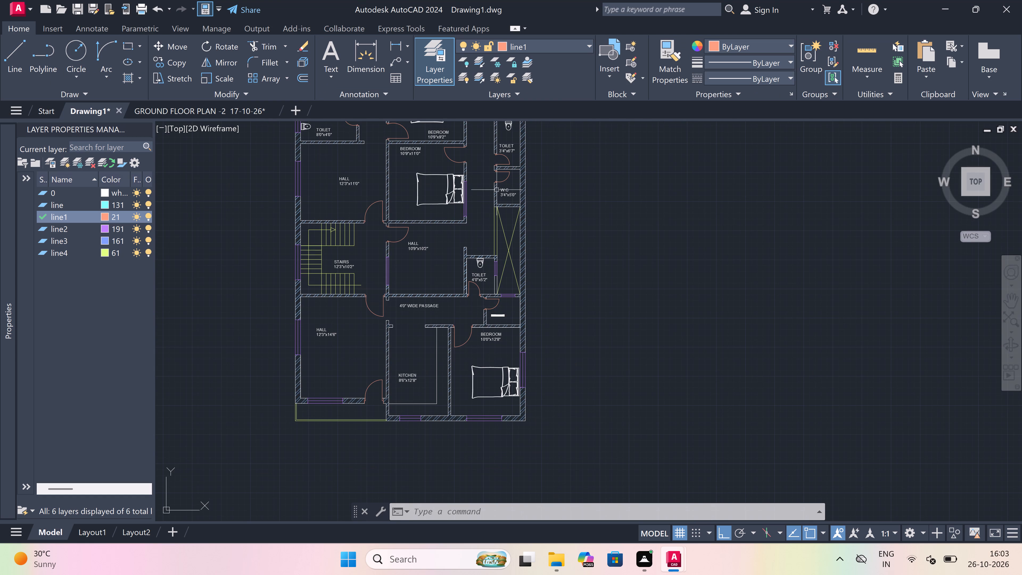
pyautogui.scroll(2, 440, 271)
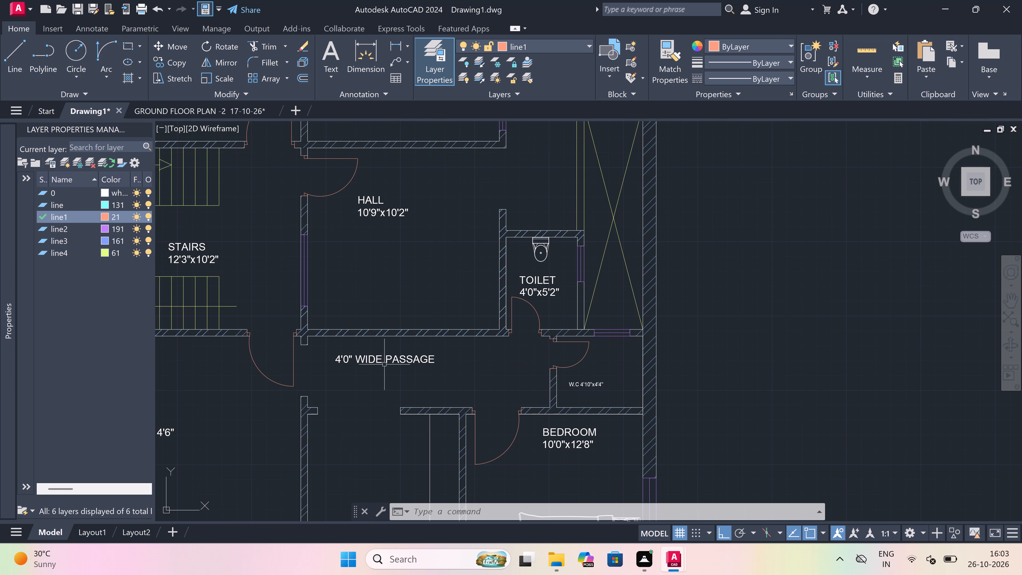
pyautogui.click(384, 361)
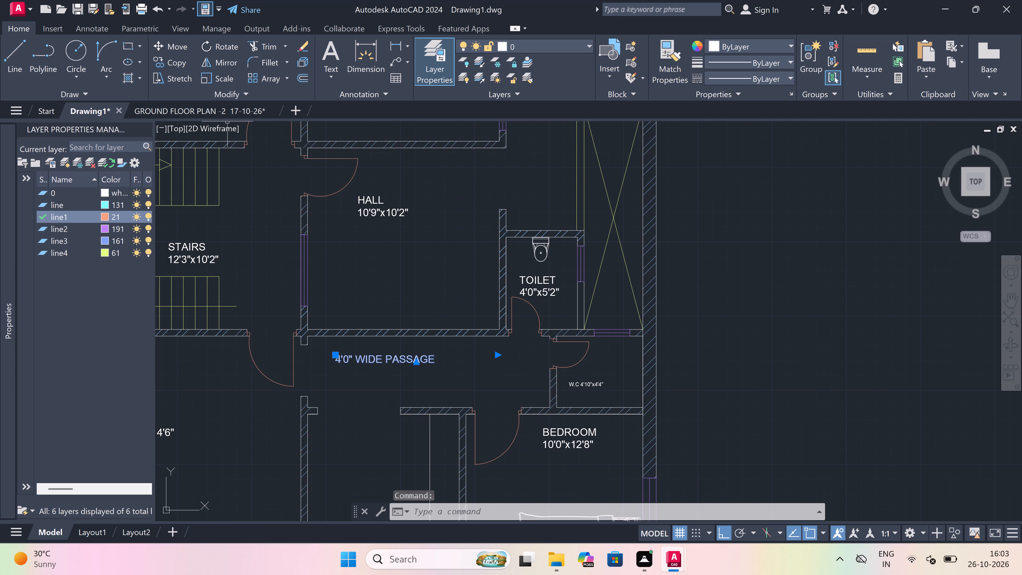
pyautogui.click(182, 60)
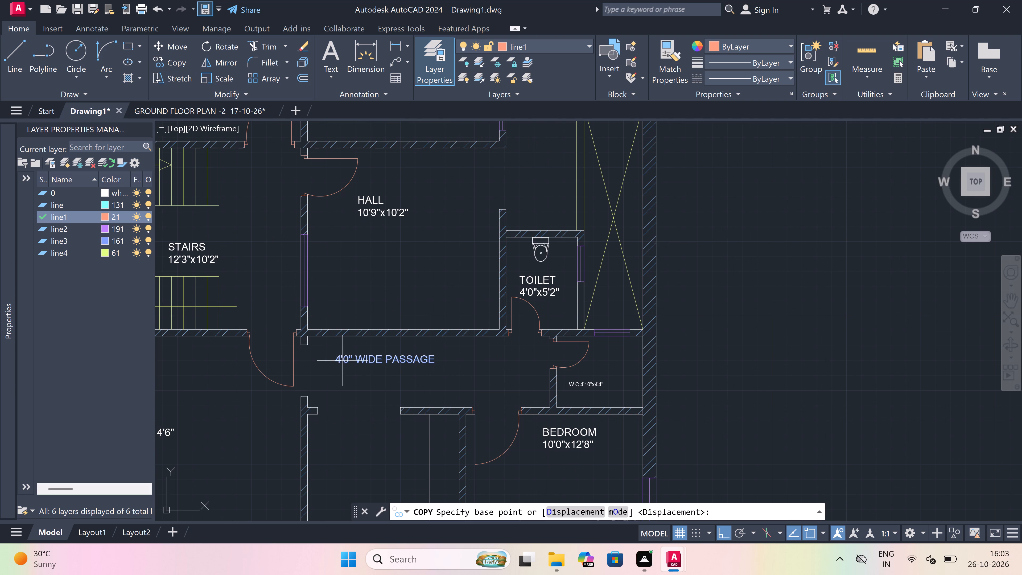
pyautogui.click(366, 363)
pyautogui.scroll(-2, 394, 313)
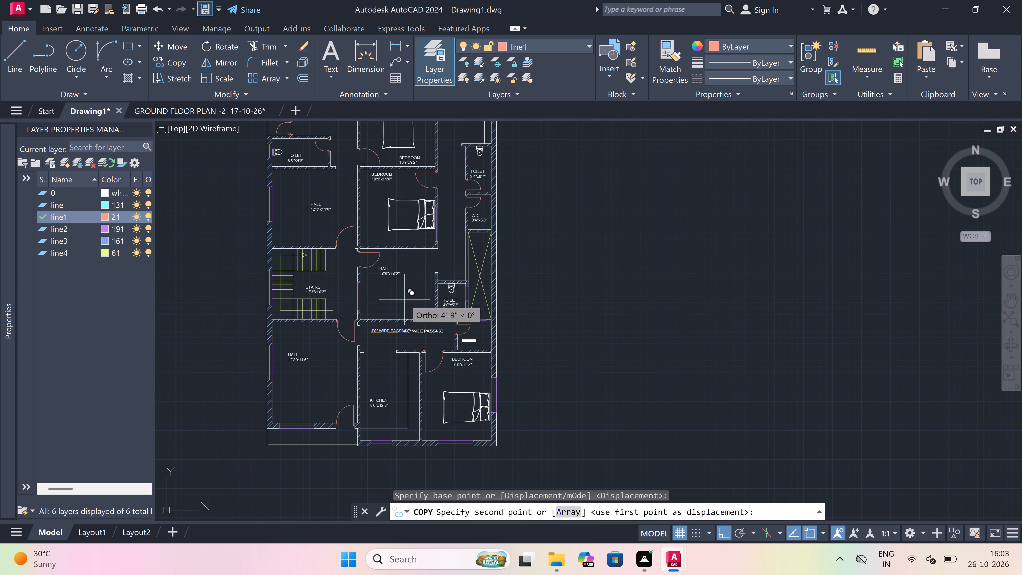
pyautogui.press('F8')
pyautogui.scroll(2, 482, 179)
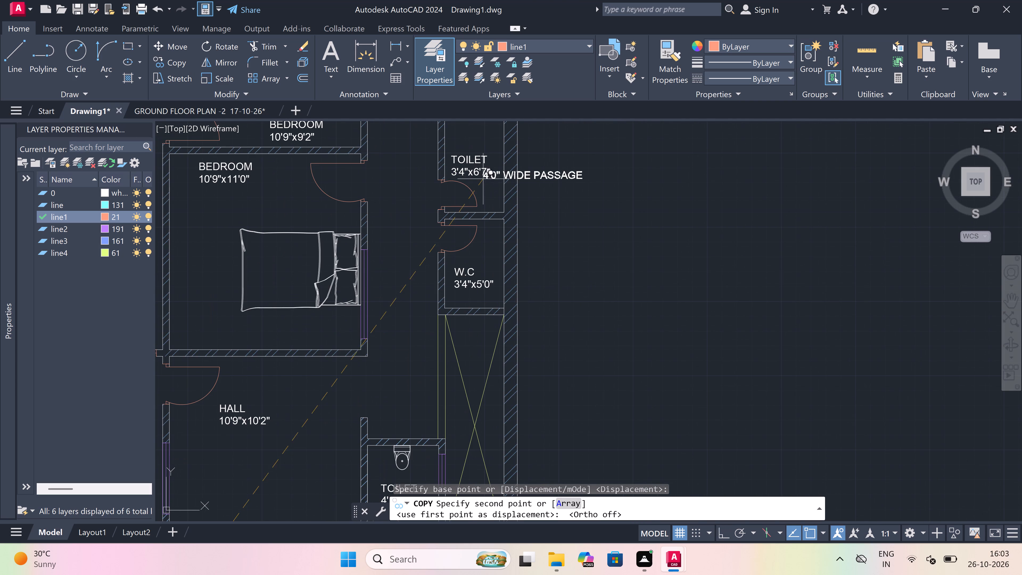
pyautogui.click(591, 300)
pyautogui.press('Escape')
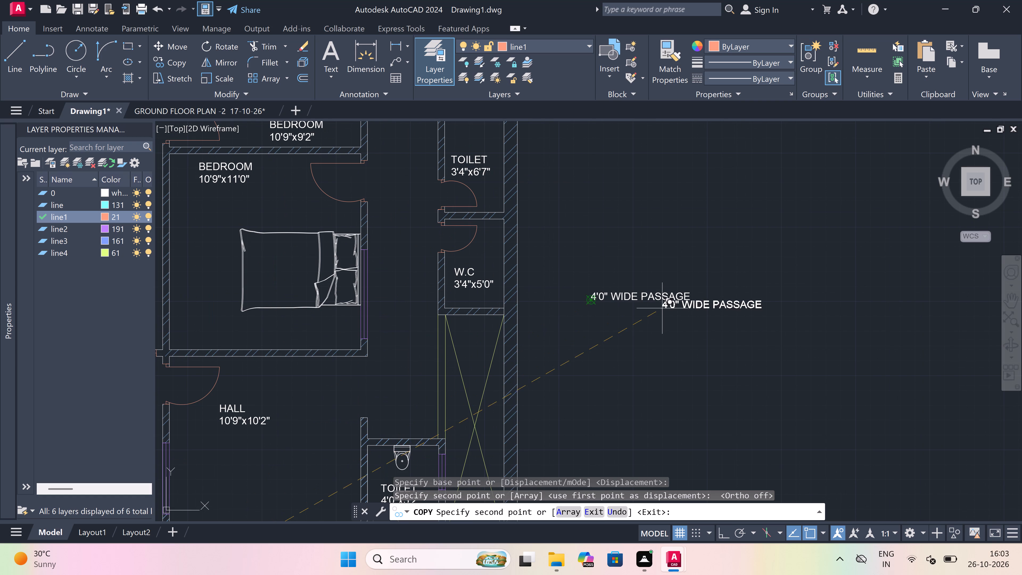
# Rotate the copied 4'0" WIDE PASSAGE label 90° so it reads vertically.
pyautogui.click(645, 293)
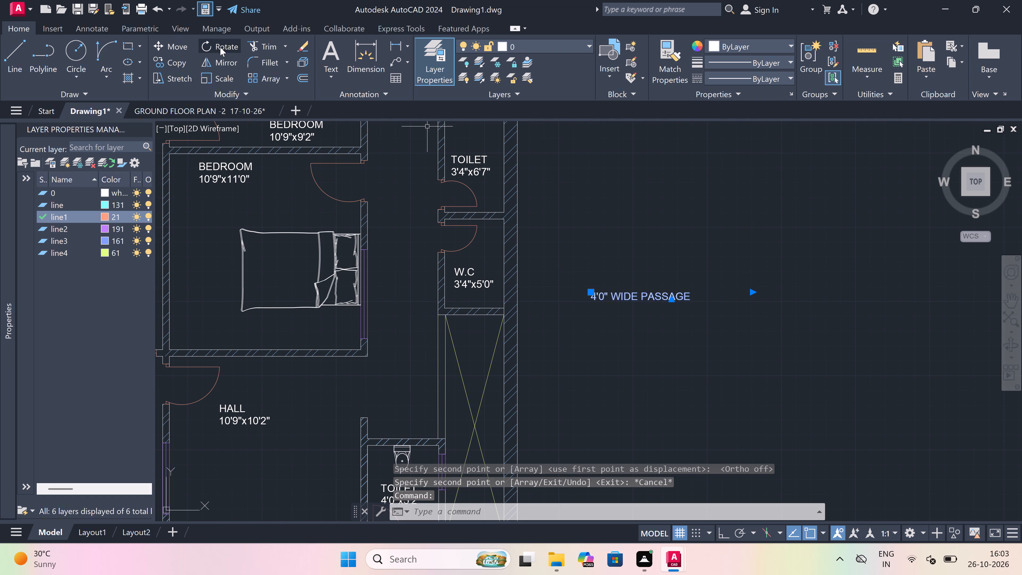
pyautogui.click(221, 47)
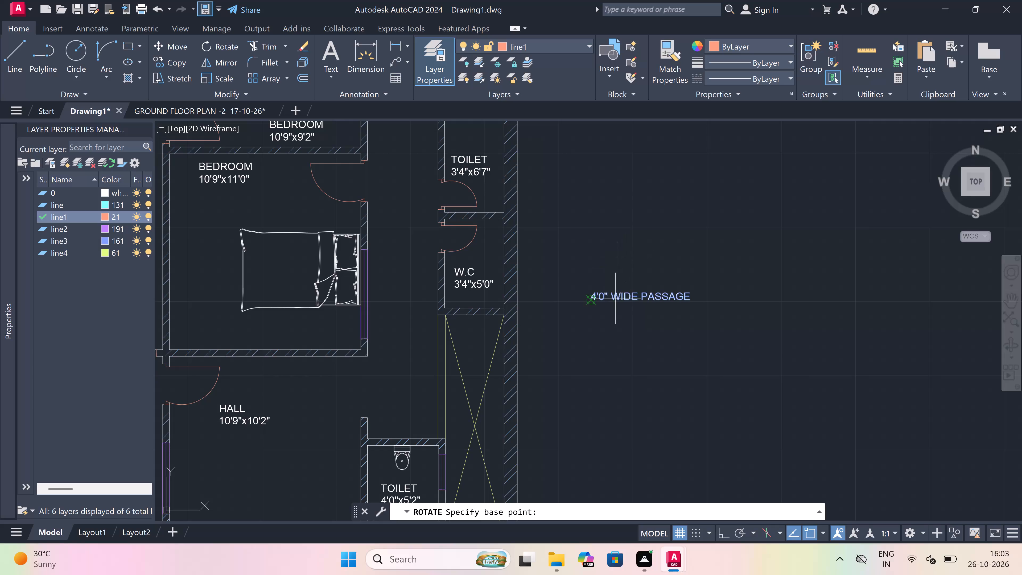
pyautogui.moveTo(617, 299); pyautogui.dragTo(616, 297)
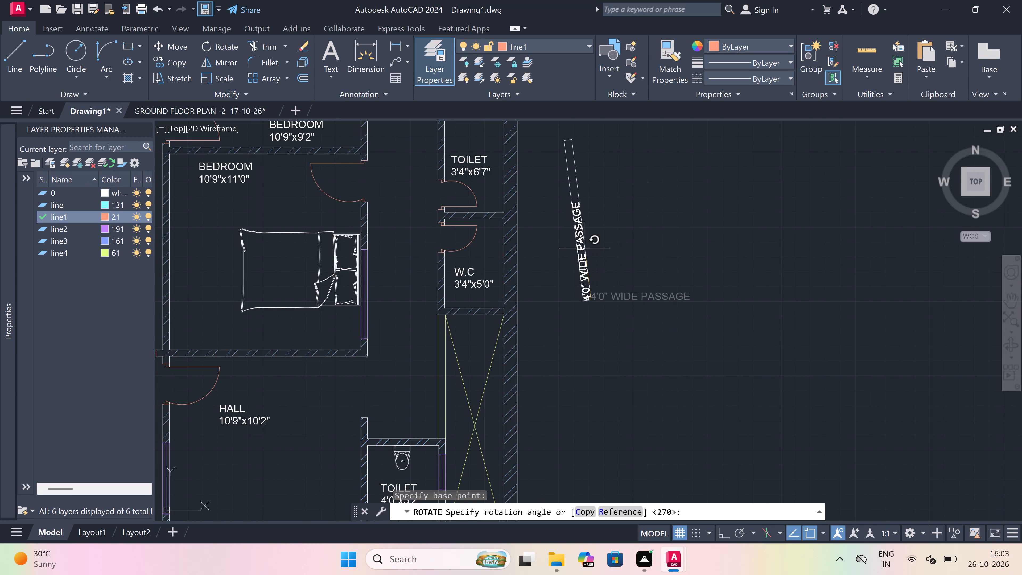
pyautogui.press('F8')
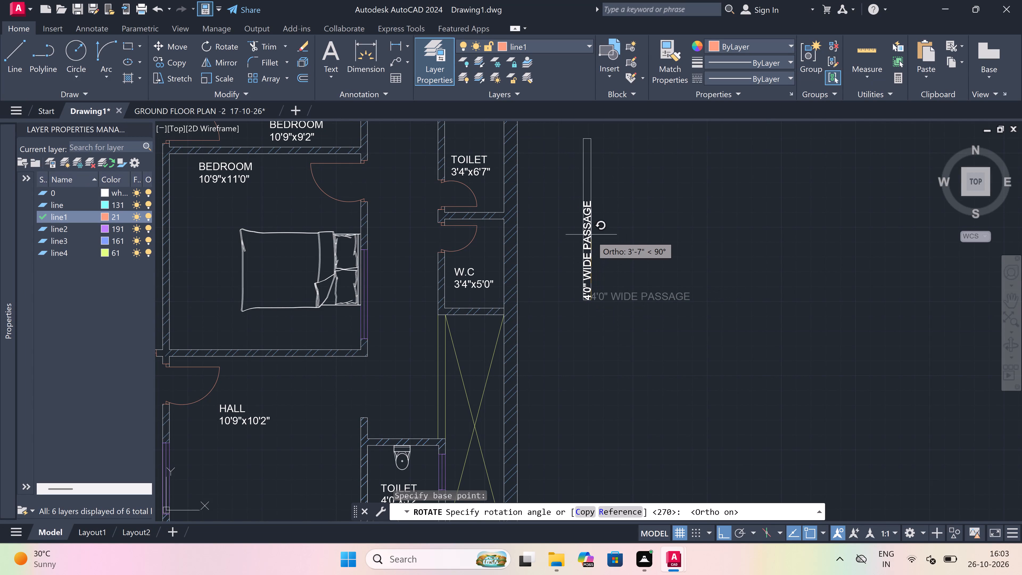
pyautogui.click(589, 215)
# Move the vertical 4'0" WIDE PASSAGE label into the passage between the 10'9"x11'0" bedroom and the 3'4"x5'0" W.C.
pyautogui.click(584, 232)
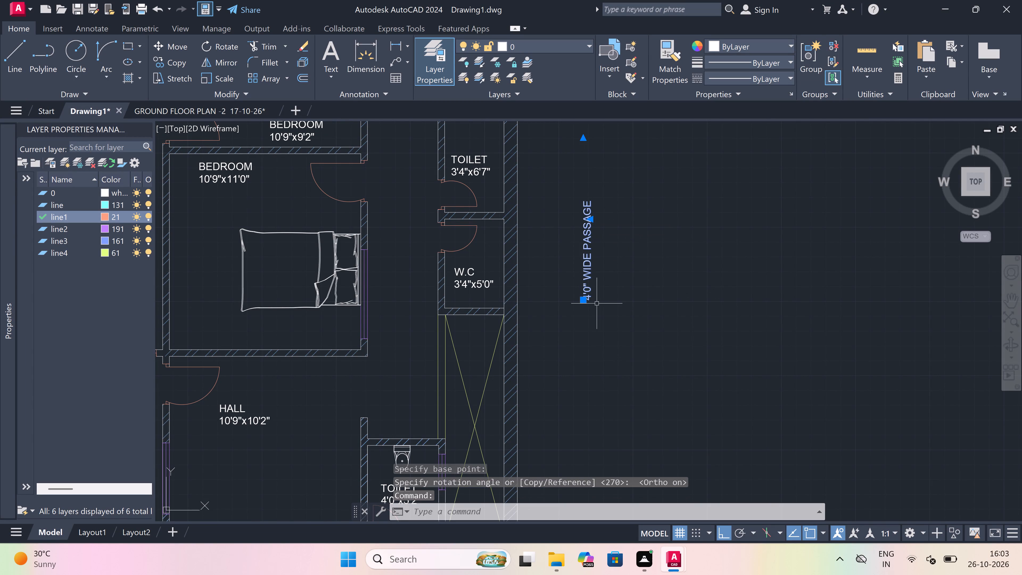
pyautogui.click(584, 299)
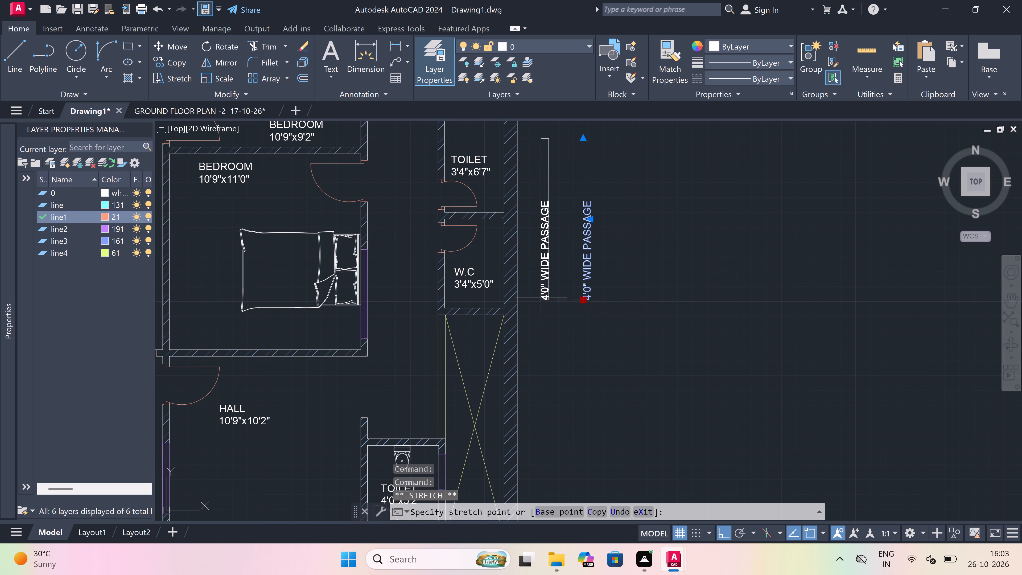
pyautogui.moveTo(394, 284); pyautogui.dragTo(404, 282)
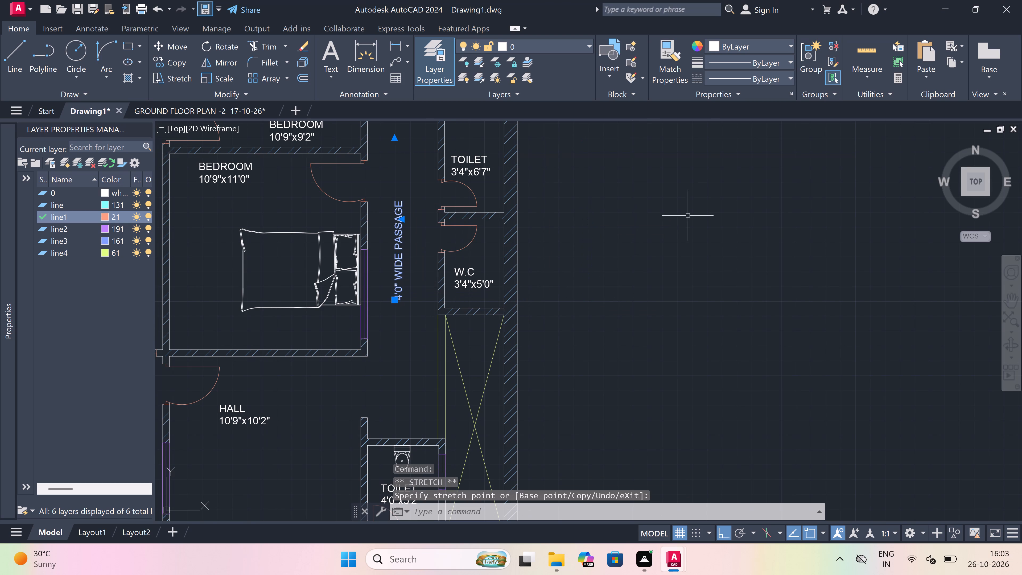
pyautogui.press('Escape')
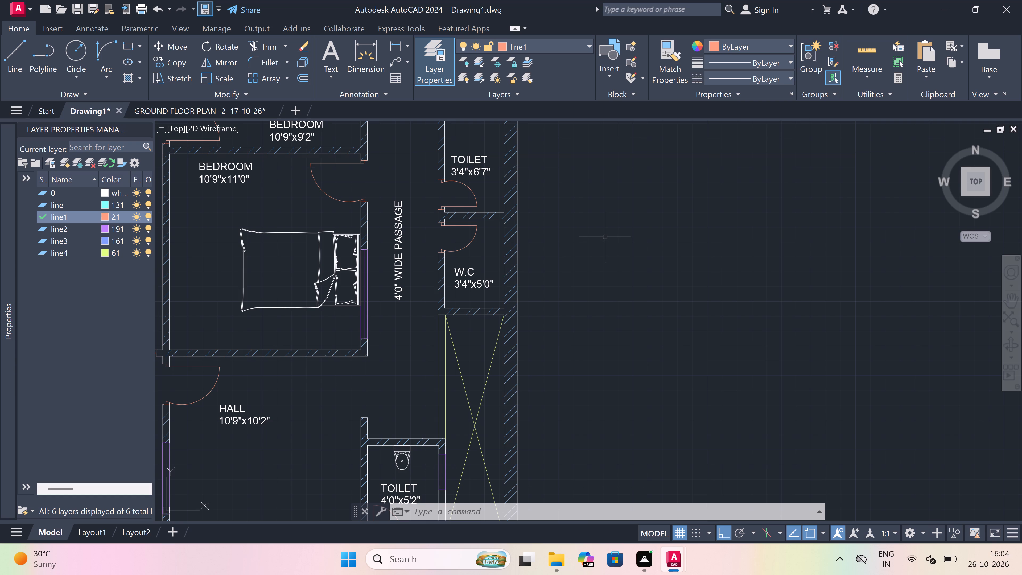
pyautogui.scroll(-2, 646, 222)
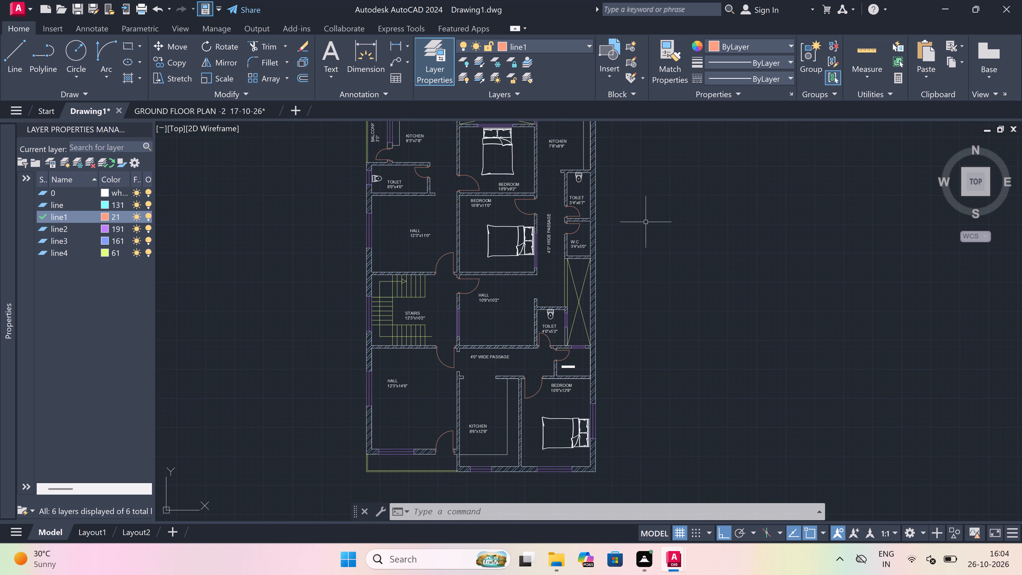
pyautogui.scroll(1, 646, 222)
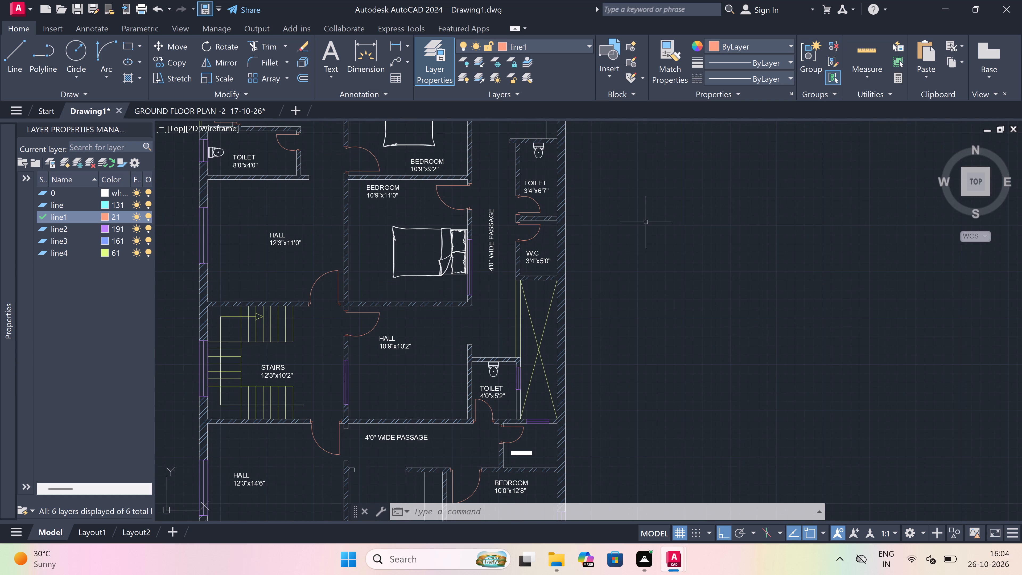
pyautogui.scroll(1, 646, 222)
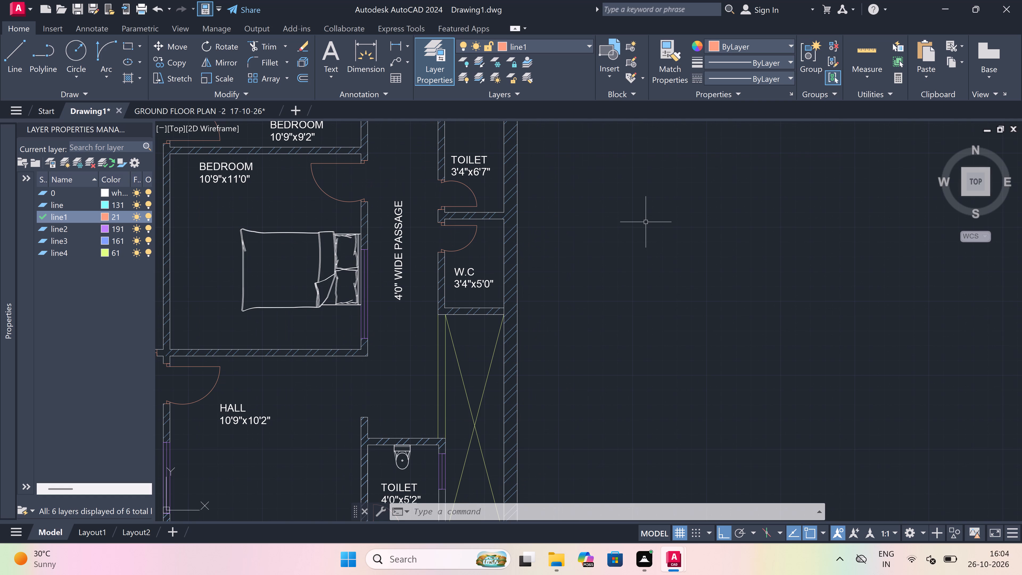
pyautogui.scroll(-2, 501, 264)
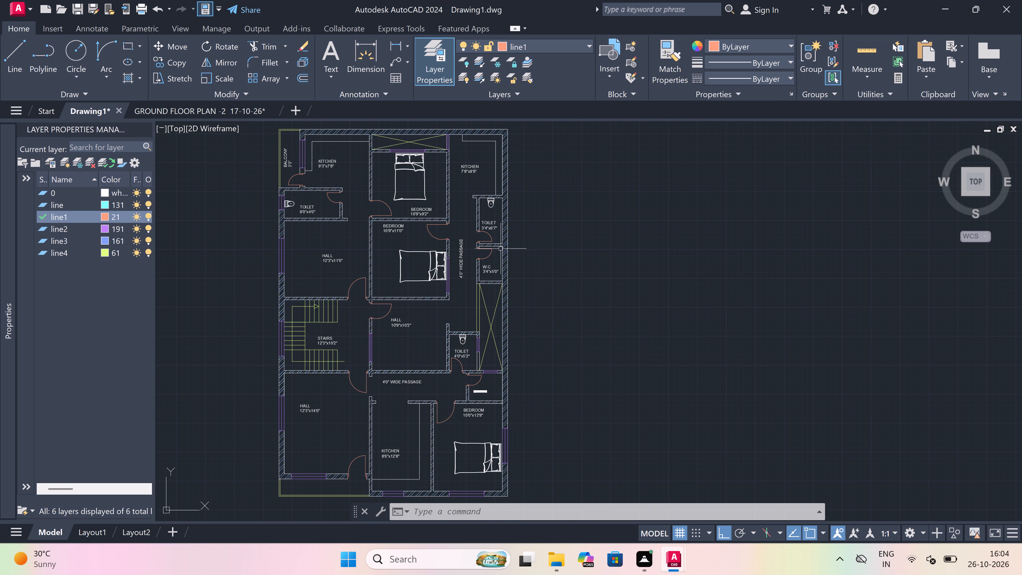
# Hatch the short wall piece between the balcony window and balcony door, beside the 9'3"x7'8" kitchen, with the ANSI32 pattern.
pyautogui.scroll(-1, 409, 200)
pyautogui.scroll(1, 351, 193)
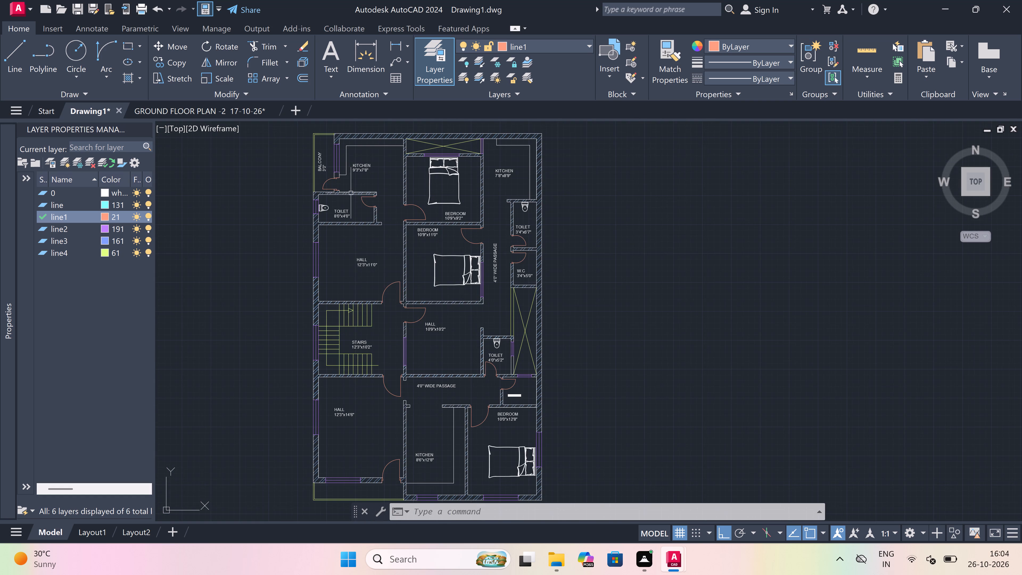
pyautogui.scroll(-1, 351, 193)
pyautogui.scroll(1, 347, 240)
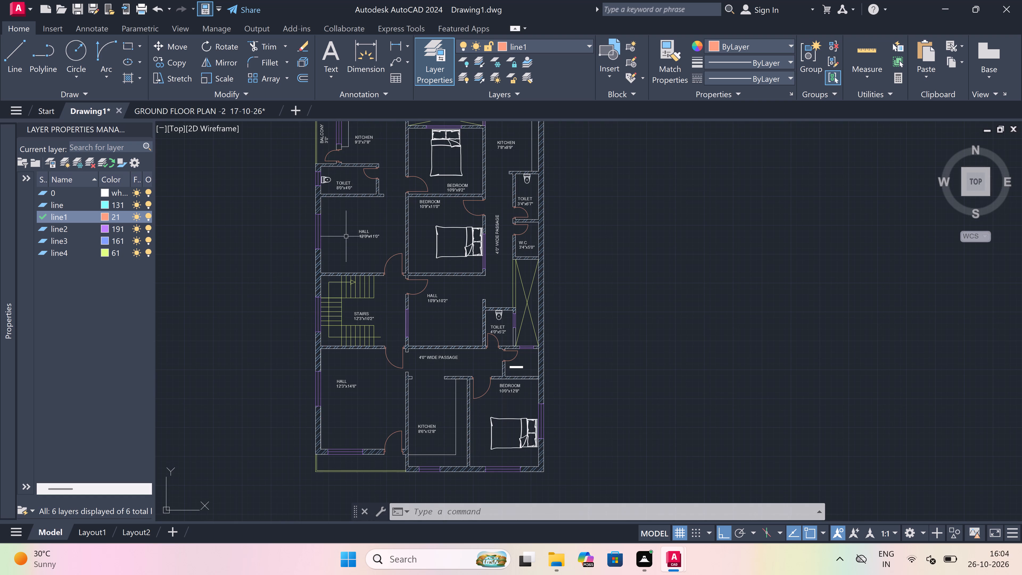
pyautogui.scroll(-2, 334, 142)
pyautogui.scroll(4, 334, 143)
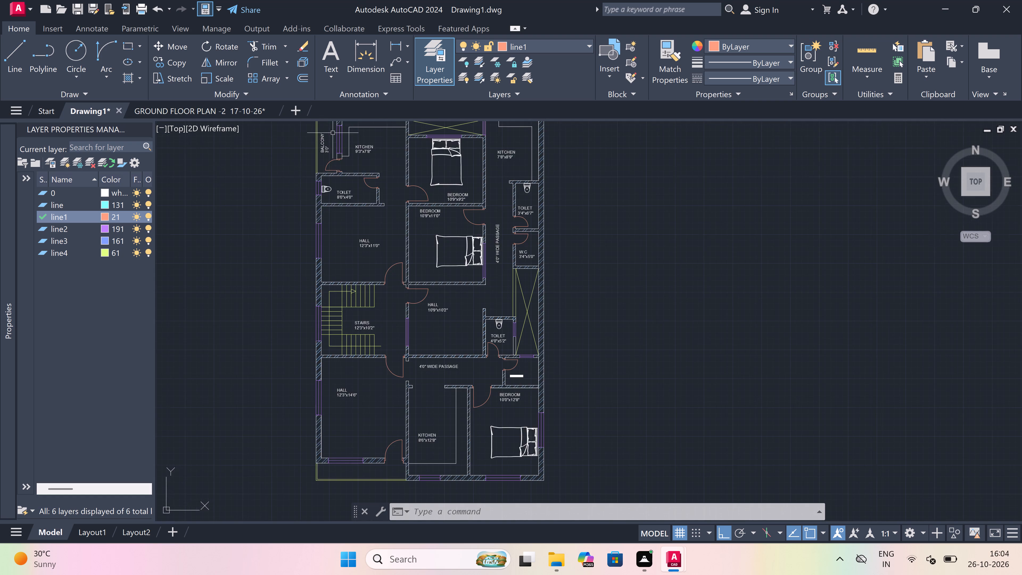
pyautogui.scroll(2, 333, 132)
pyautogui.write('h')
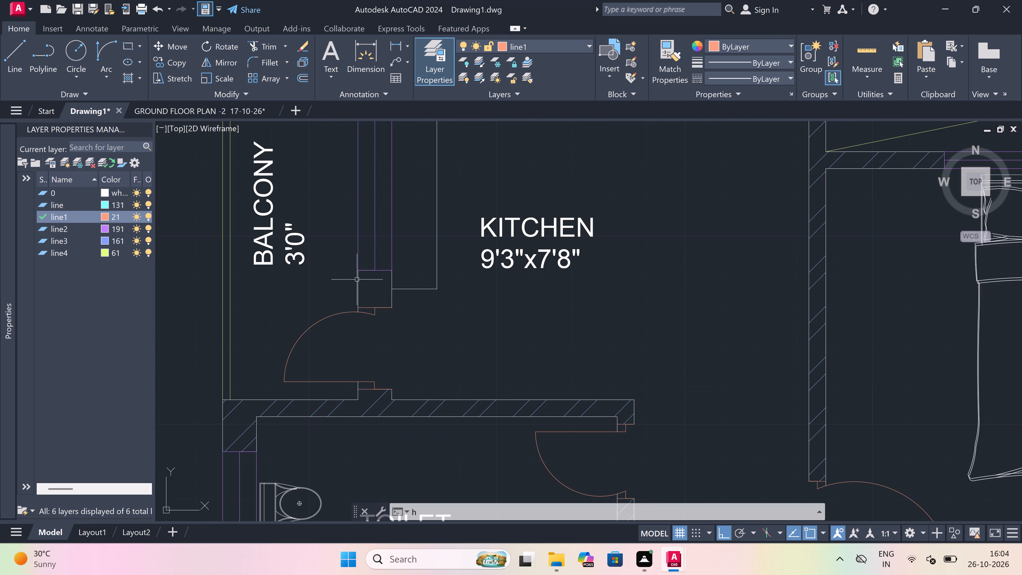
pyautogui.press('space')
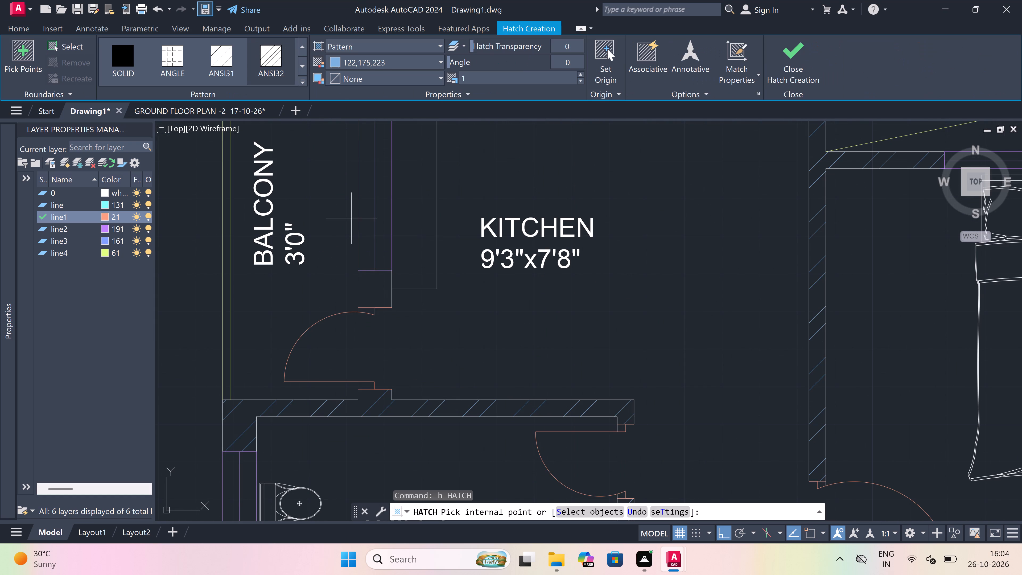
pyautogui.click(277, 54)
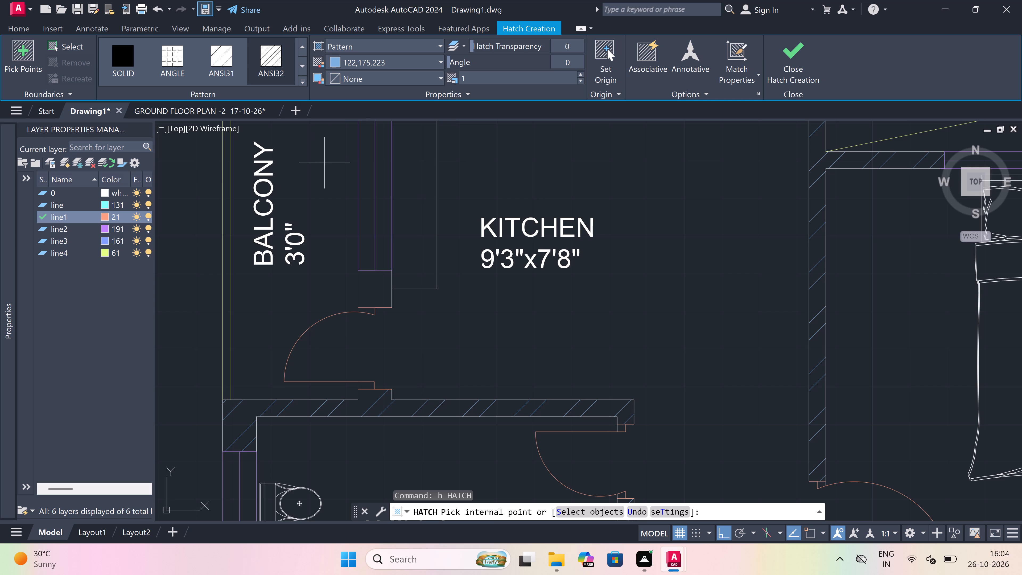
pyautogui.click(375, 281)
pyautogui.press('Escape')
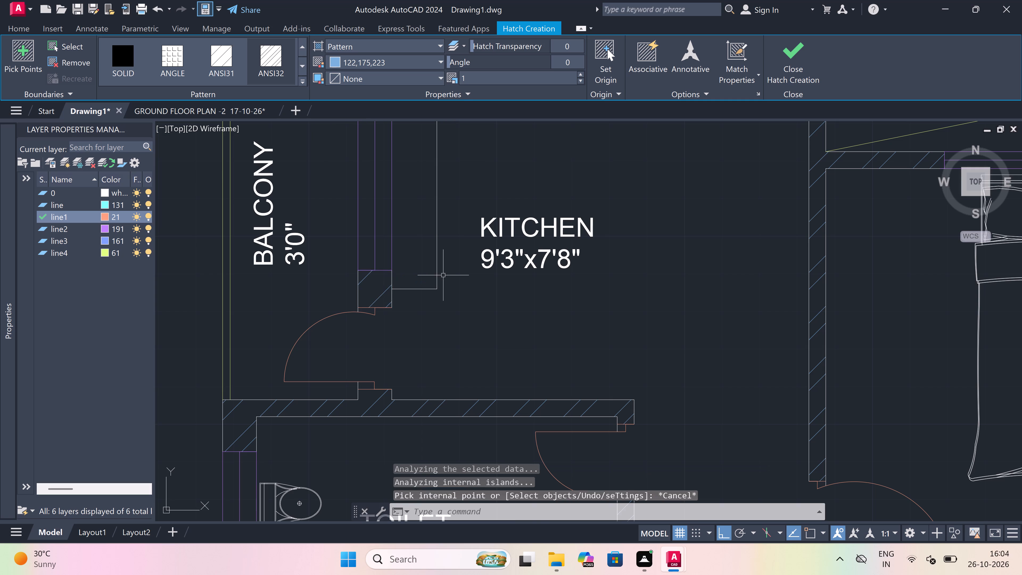
# Switch to the GROUND FLOOR PLAN -2 drawing and copy the living room's two sofas and centre table to the clipboard.
pyautogui.scroll(-4, 383, 269)
pyautogui.scroll(-3, 427, 255)
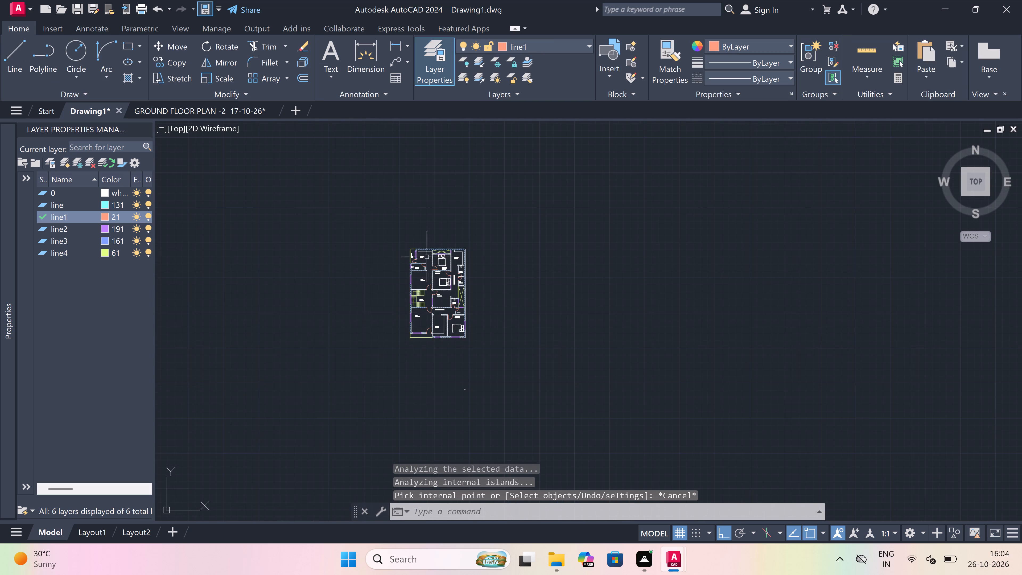
pyautogui.scroll(3, 412, 300)
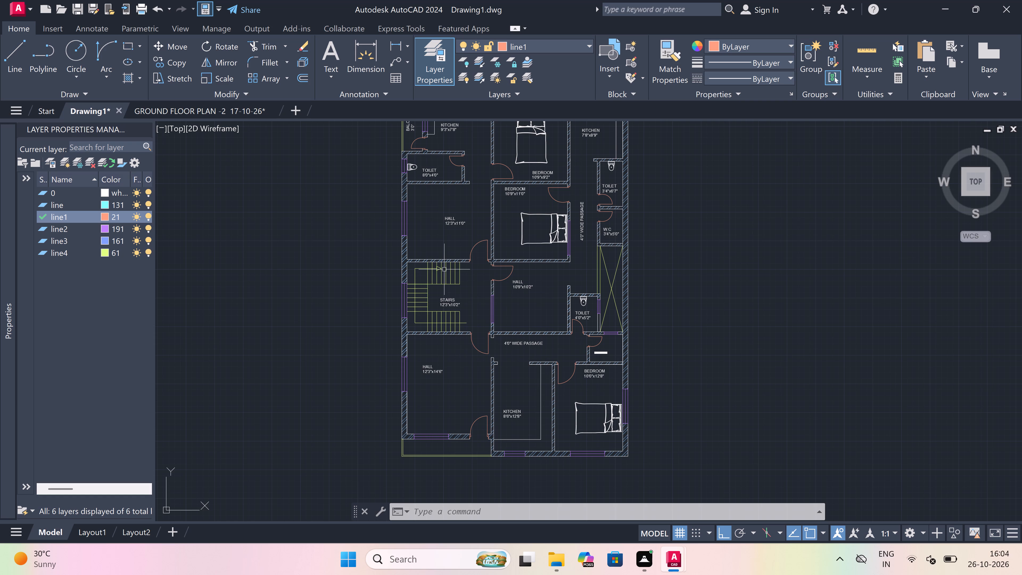
pyautogui.scroll(-2, 448, 268)
pyautogui.scroll(1, 457, 232)
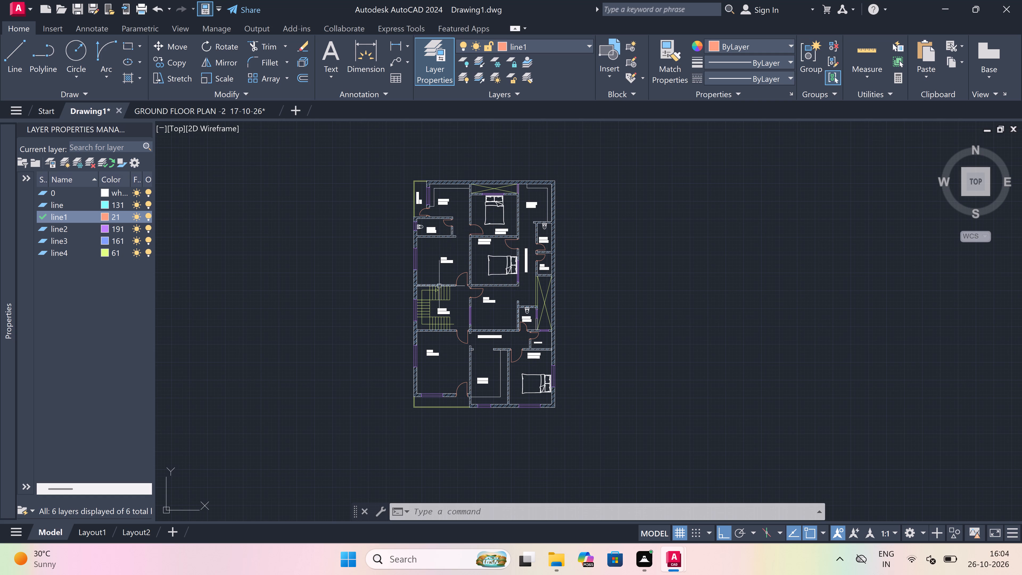
pyautogui.scroll(1, 435, 296)
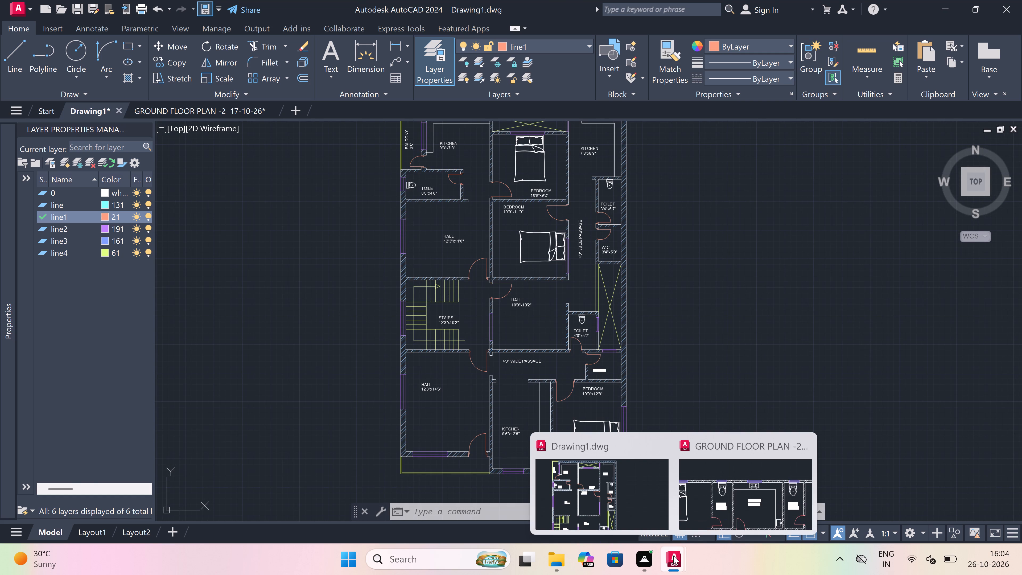
pyautogui.moveTo(711, 512); pyautogui.dragTo(710, 509)
pyautogui.scroll(-3, 525, 326)
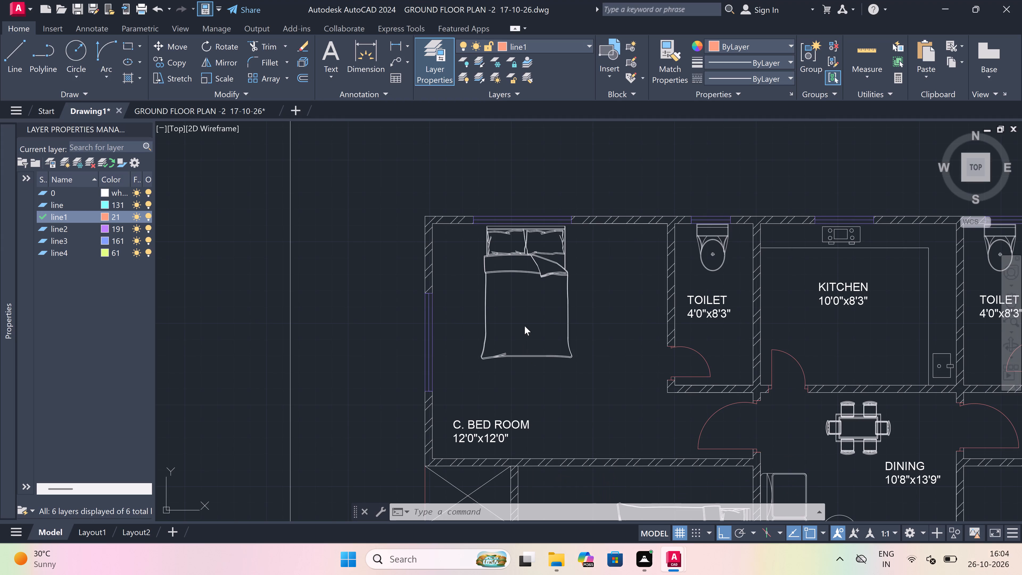
pyautogui.scroll(-6, 525, 326)
pyautogui.scroll(3, 531, 381)
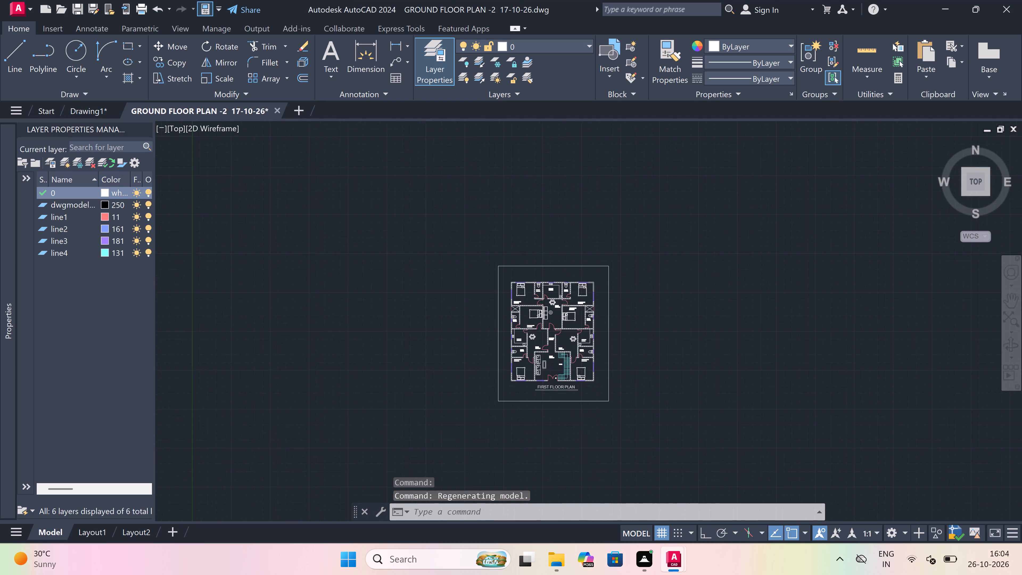
pyautogui.scroll(2, 575, 330)
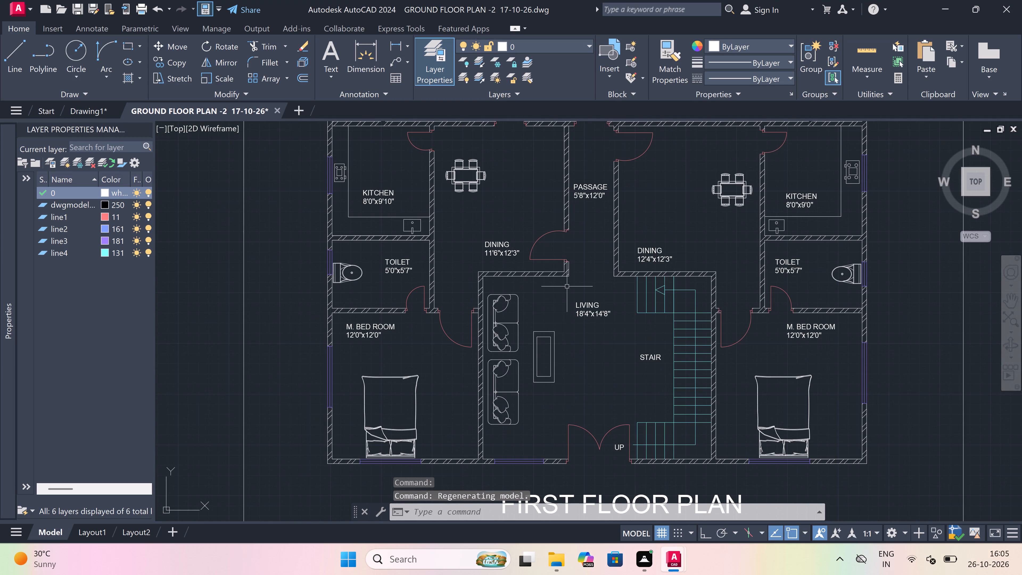
pyautogui.click(567, 286)
pyautogui.scroll(2, 481, 438)
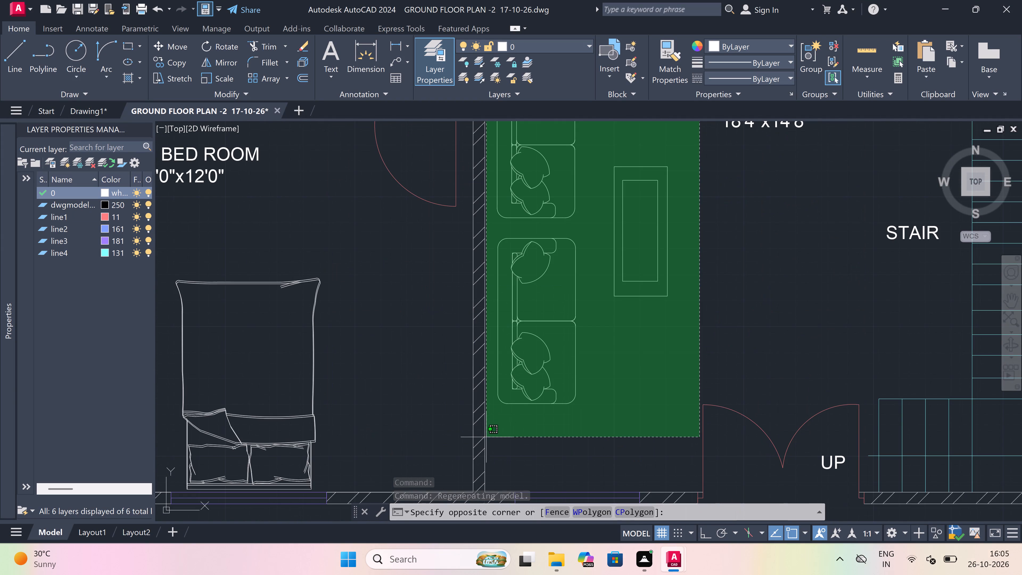
pyautogui.click(489, 436)
pyautogui.hotkey('ctrl', 'c')
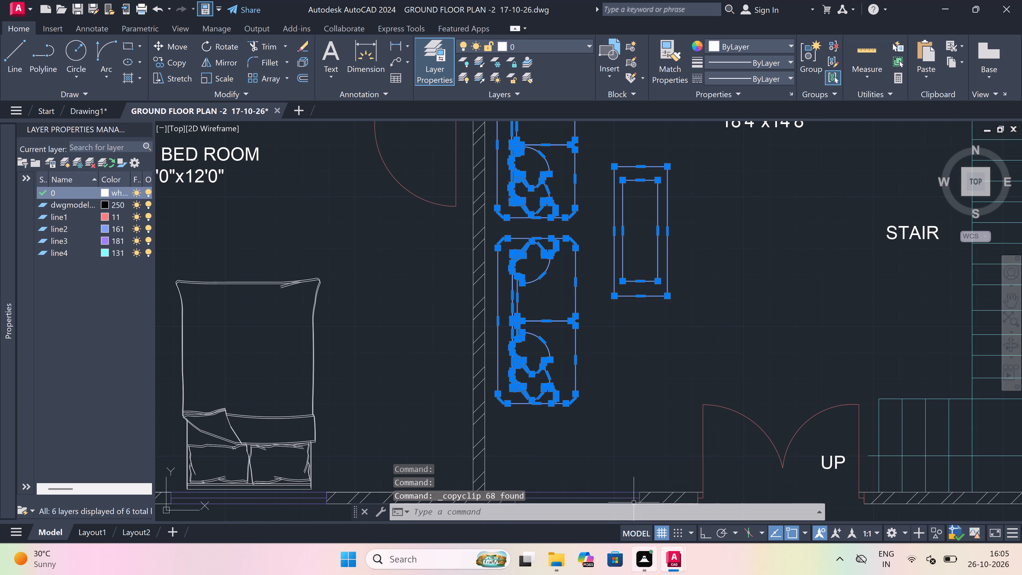
# Return to Drawing1 and paste the sofas and table into the 12'3"x14'6" hall, with the sofas along its west wall.
pyautogui.click(620, 497)
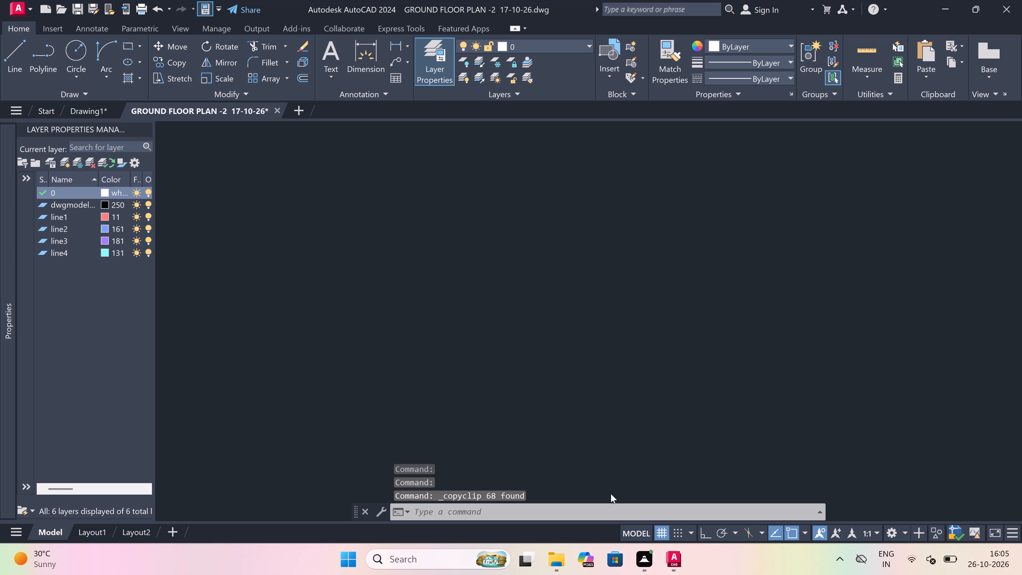
pyautogui.hotkey('ctrl', 'v')
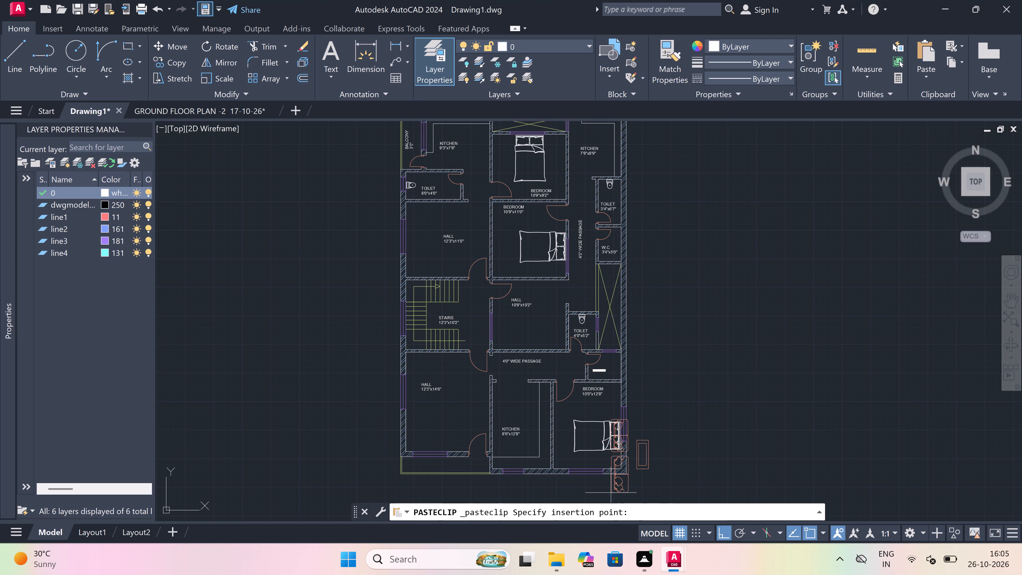
pyautogui.scroll(1, 401, 449)
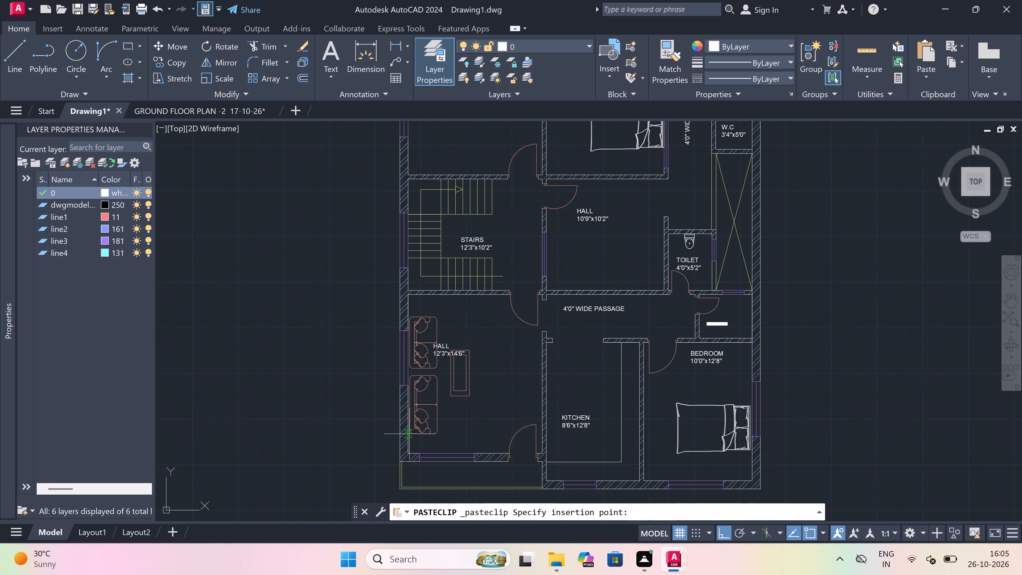
pyautogui.scroll(2, 411, 430)
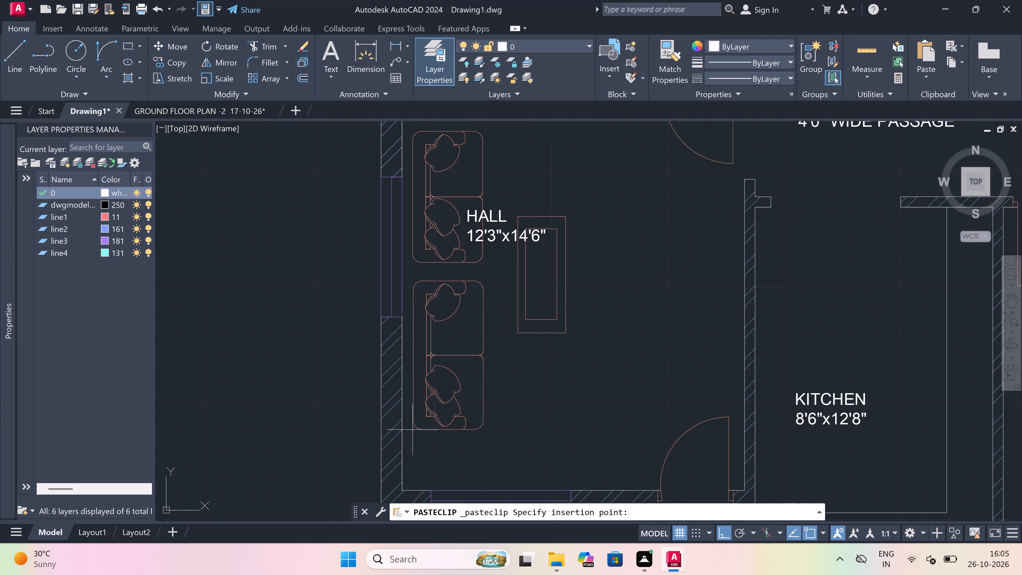
pyautogui.click(412, 433)
pyautogui.scroll(-2, 439, 372)
pyautogui.scroll(1, 448, 343)
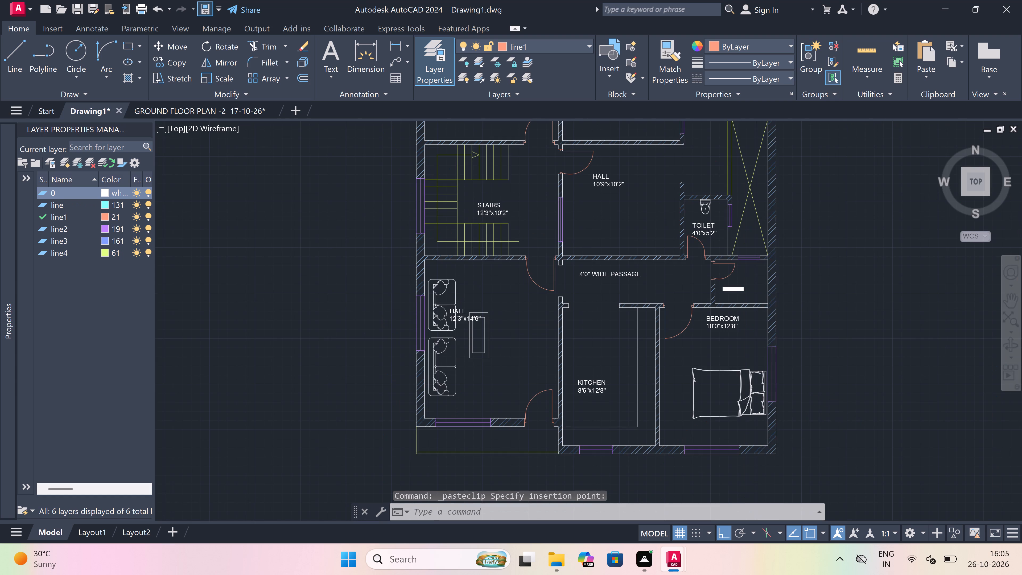
# Move the HALL 12'3"x14'6" label about 5'-11" east, clear of the sofas and table.
pyautogui.scroll(1, 448, 343)
pyautogui.scroll(1, 462, 260)
pyautogui.click(458, 259)
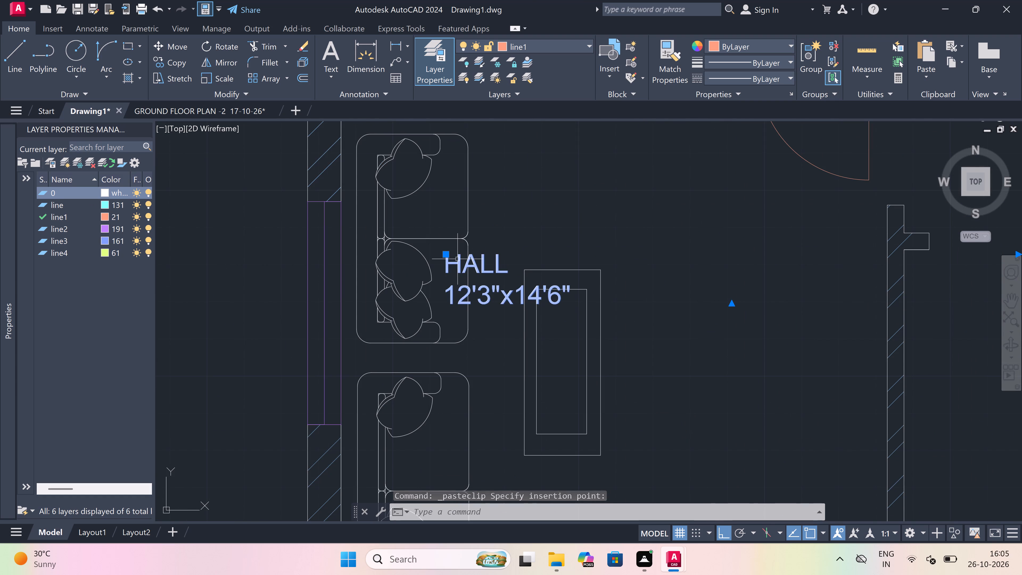
pyautogui.moveTo(447, 256); pyautogui.dragTo(451, 255)
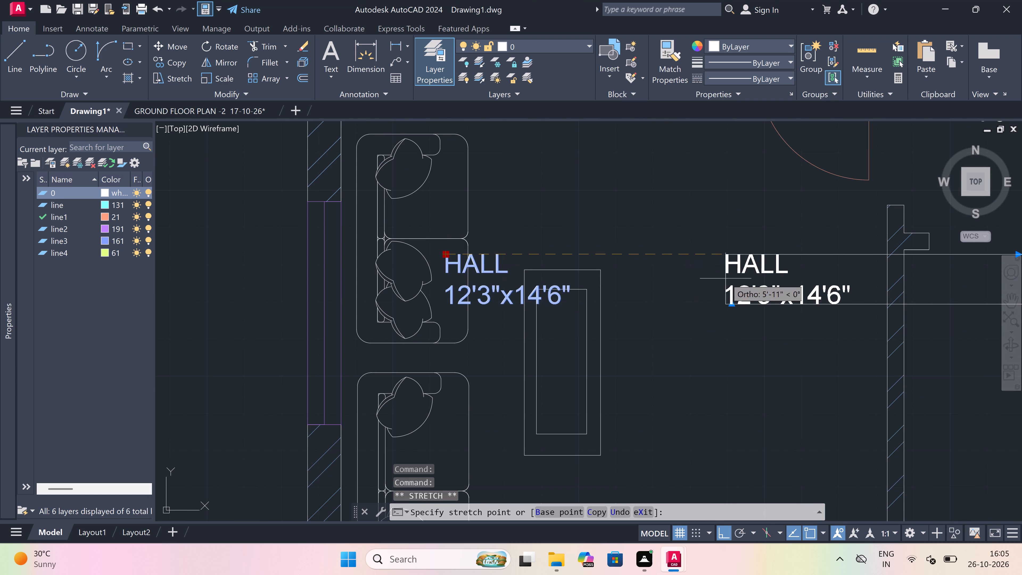
pyautogui.click(727, 277)
pyautogui.press('Escape')
pyautogui.scroll(-2, 420, 332)
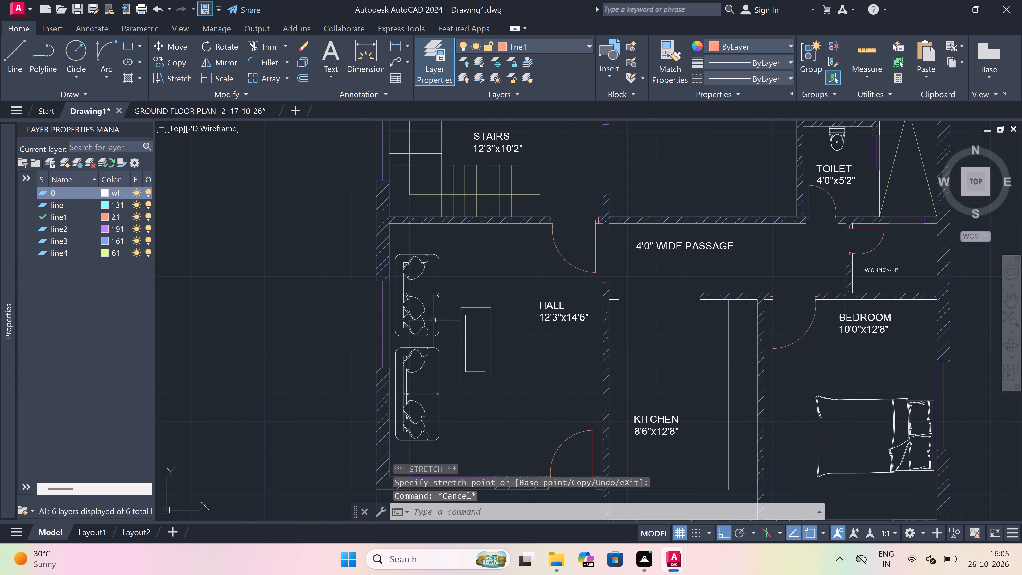
# Copy the hall's sofas and table with ortho off to the empty area outside the west wall, level with the 12'3"x11'0" hall.
pyautogui.scroll(1, 480, 273)
pyautogui.click(533, 220)
pyautogui.scroll(-2, 533, 220)
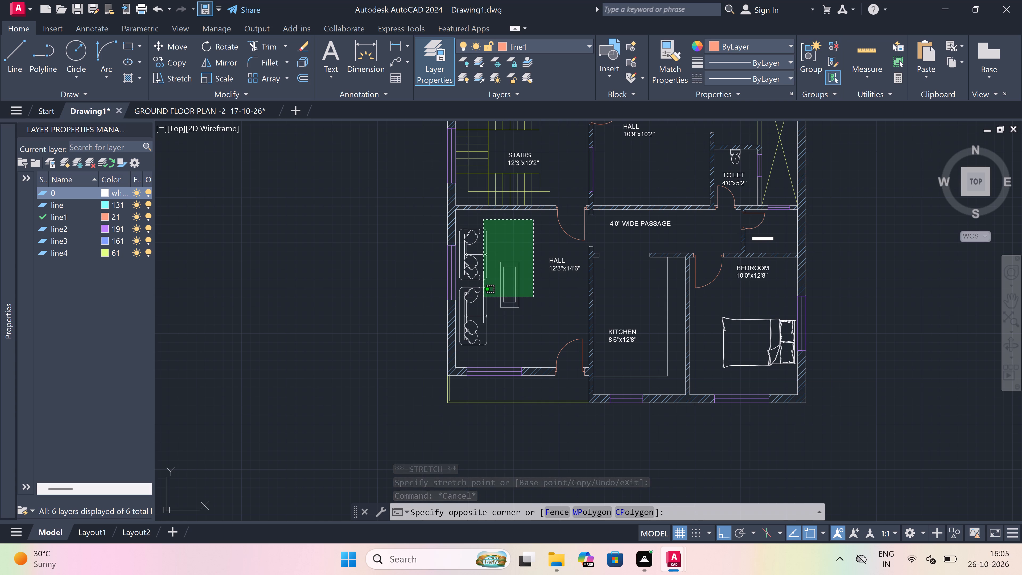
pyautogui.scroll(3, 430, 354)
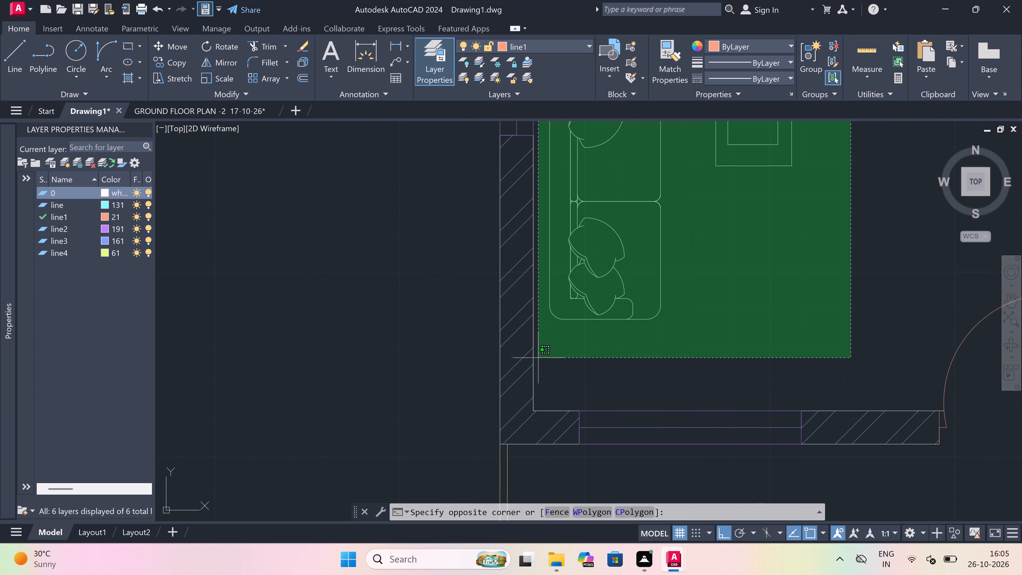
pyautogui.click(538, 356)
pyautogui.scroll(-3, 430, 393)
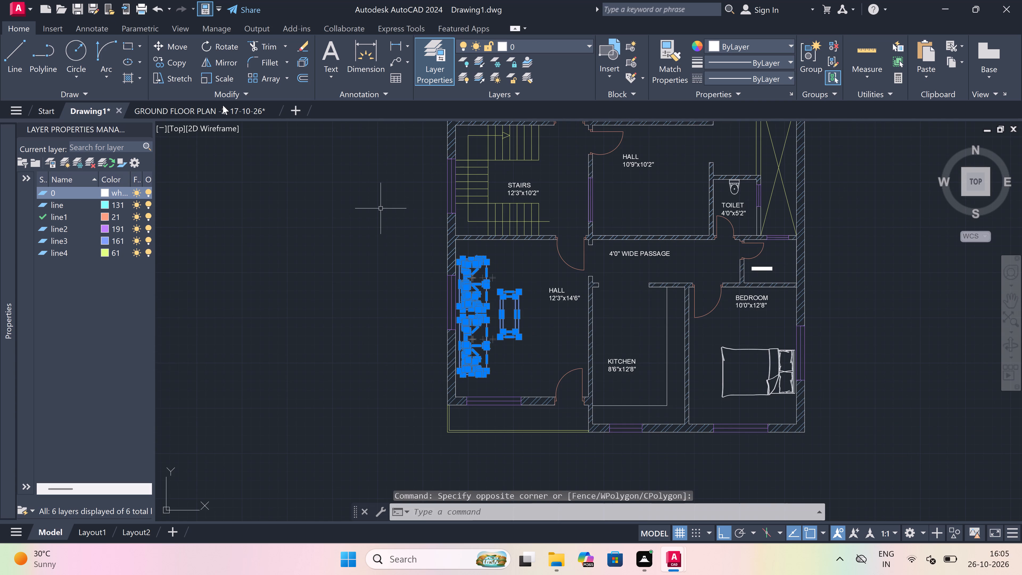
pyautogui.click(177, 60)
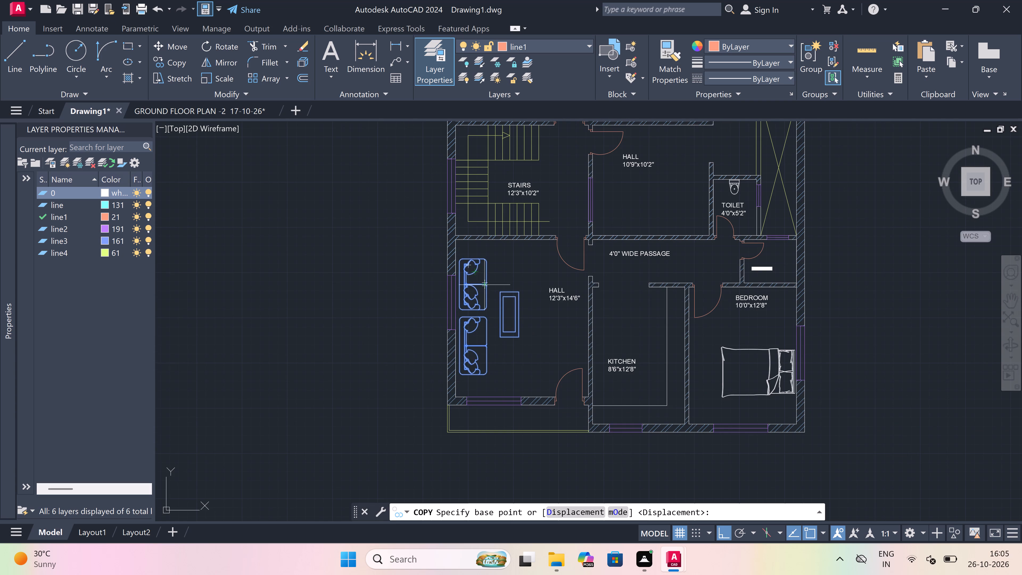
pyautogui.scroll(1, 458, 333)
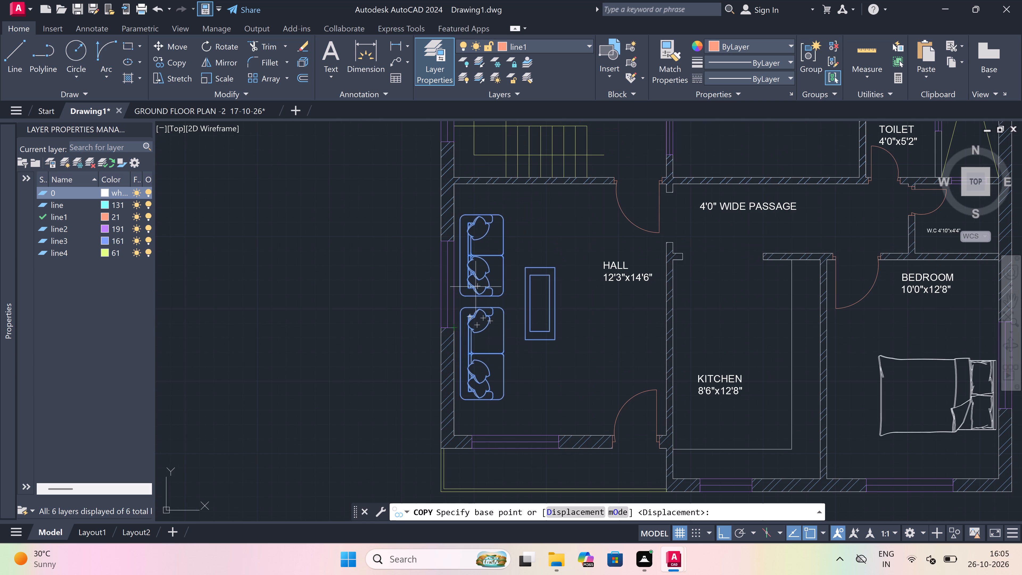
pyautogui.click(467, 296)
pyautogui.scroll(-3, 466, 296)
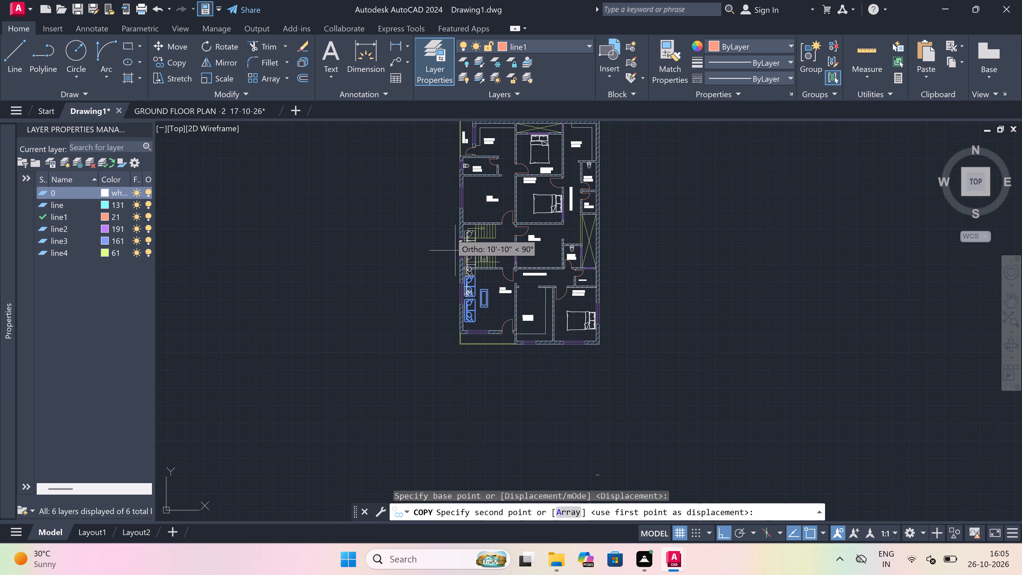
pyautogui.scroll(4, 460, 196)
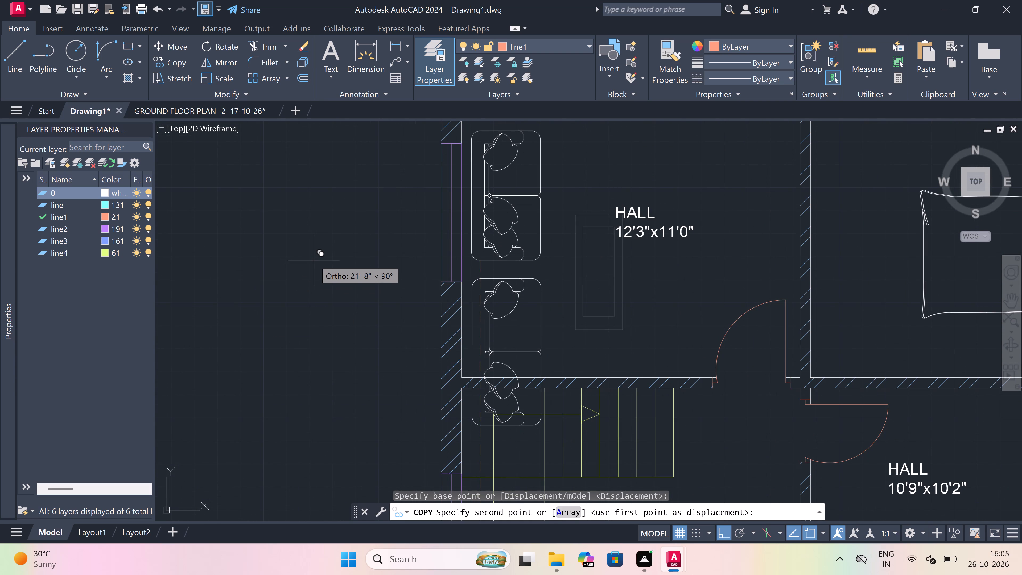
pyautogui.press('F8')
pyautogui.scroll(-4, 314, 260)
pyautogui.scroll(2, 252, 283)
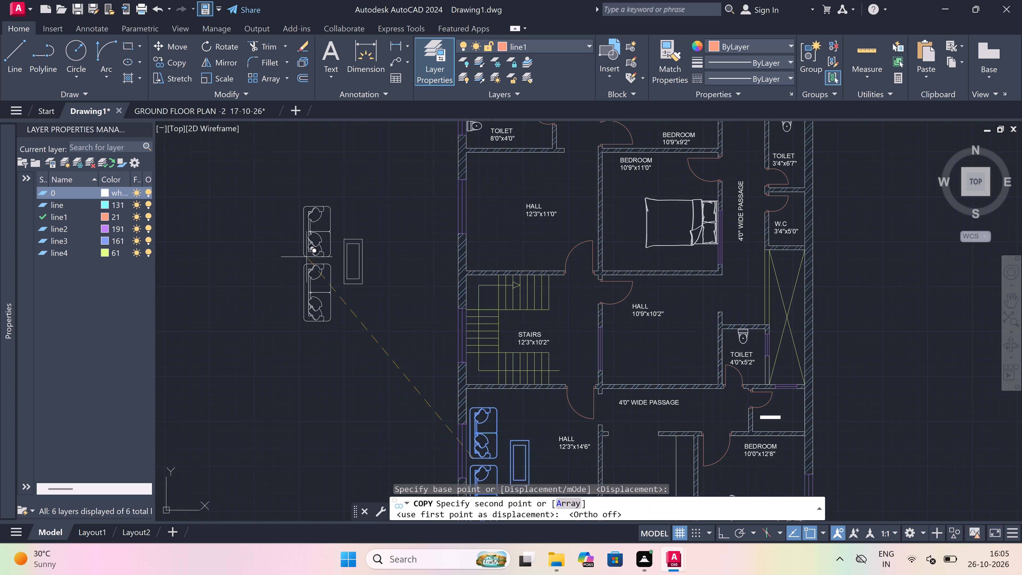
pyautogui.click(313, 255)
pyautogui.press('Escape')
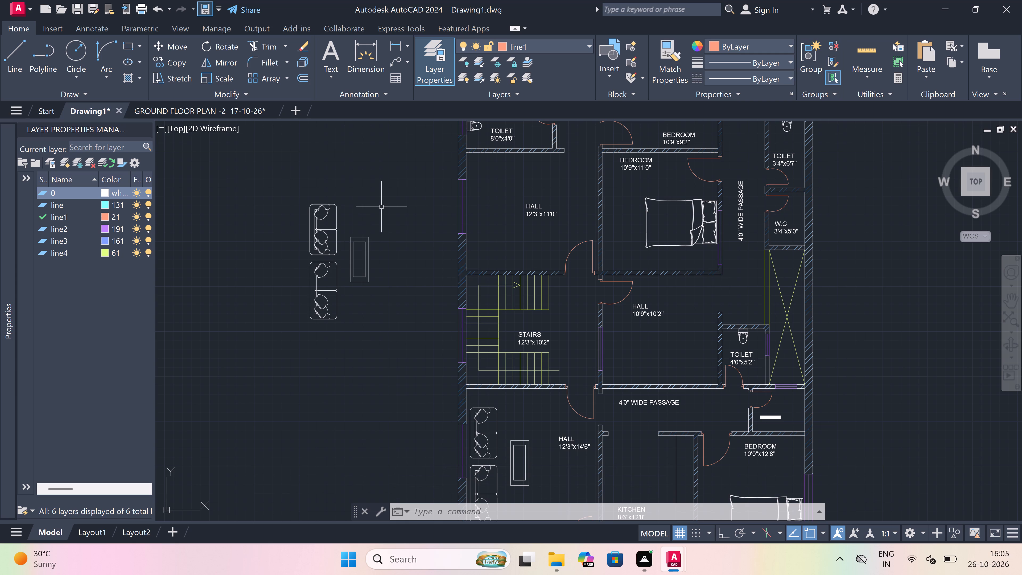
# Scale down the two sofas and table outside the west wall to roughly five-sixths size, based at the upper sofa's top edge.
pyautogui.moveTo(391, 192); pyautogui.dragTo(382, 199)
pyautogui.click(279, 364)
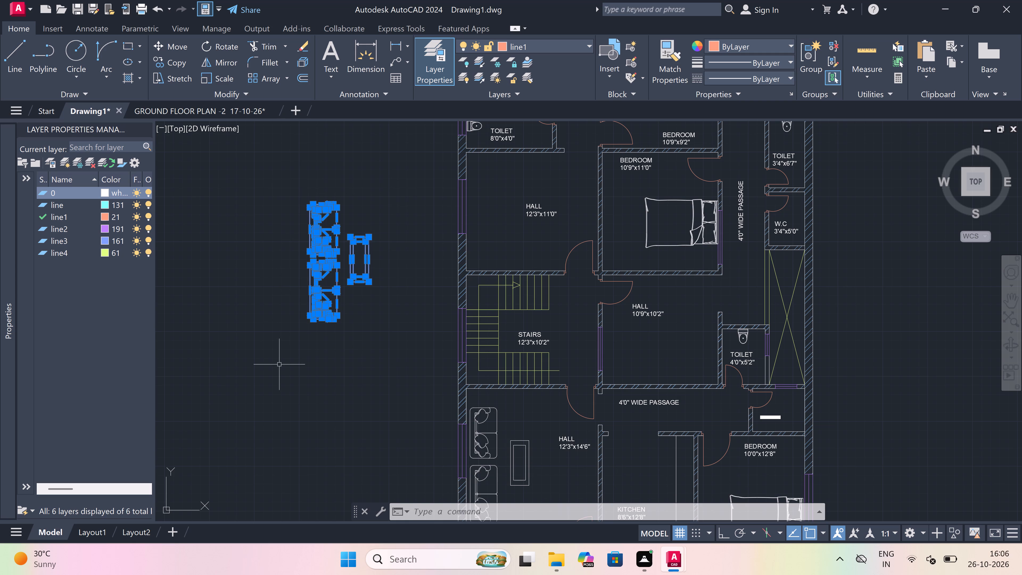
pyautogui.moveTo(223, 75); pyautogui.dragTo(238, 75)
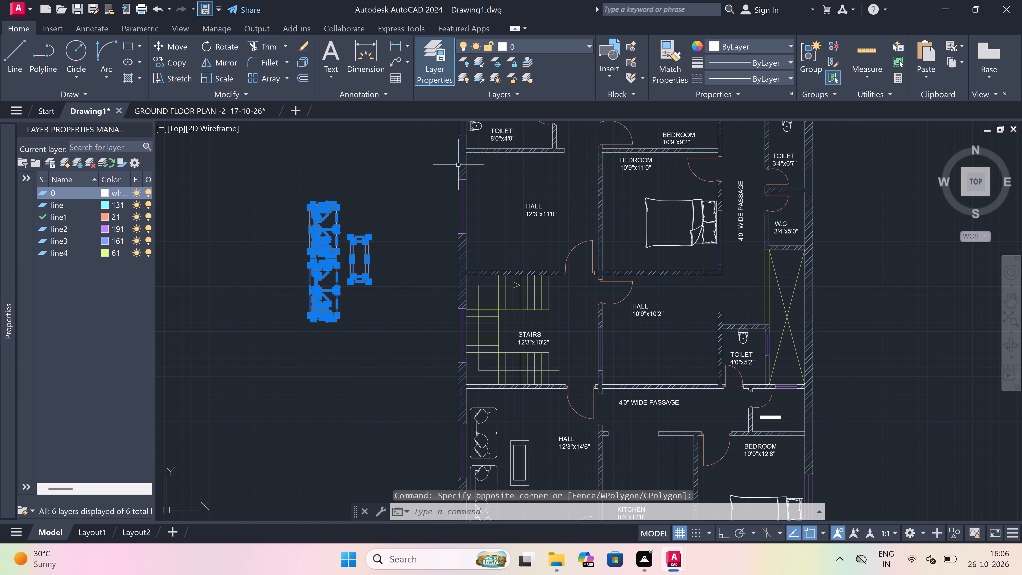
pyautogui.click(220, 76)
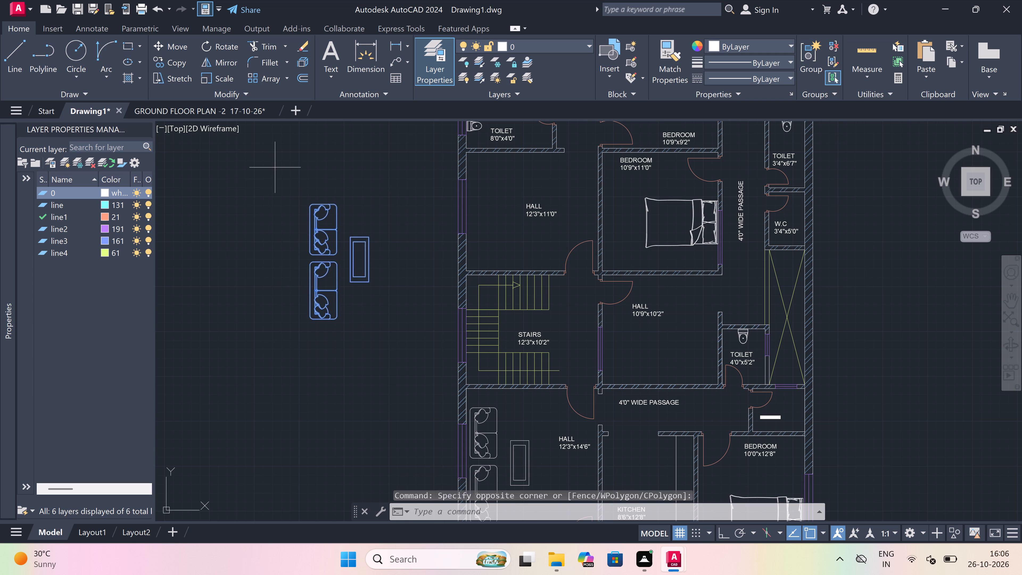
pyautogui.moveTo(328, 221); pyautogui.dragTo(329, 218)
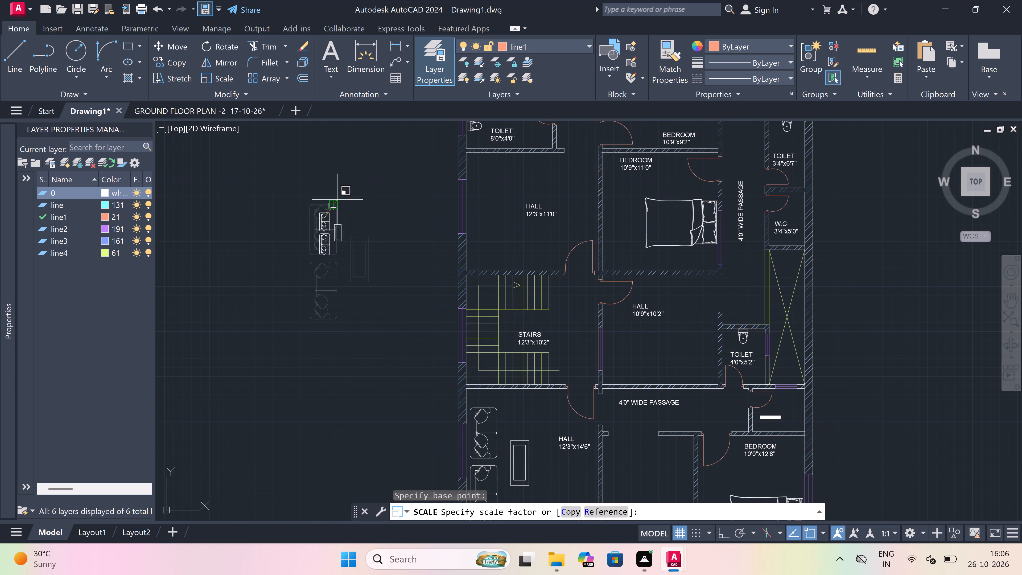
pyautogui.click(341, 172)
# Copy the reduced sofas and table into the 12'3"x11'0" hall, with the sofas along its west wall.
pyautogui.moveTo(385, 173); pyautogui.dragTo(379, 190)
pyautogui.moveTo(262, 326); pyautogui.dragTo(264, 319)
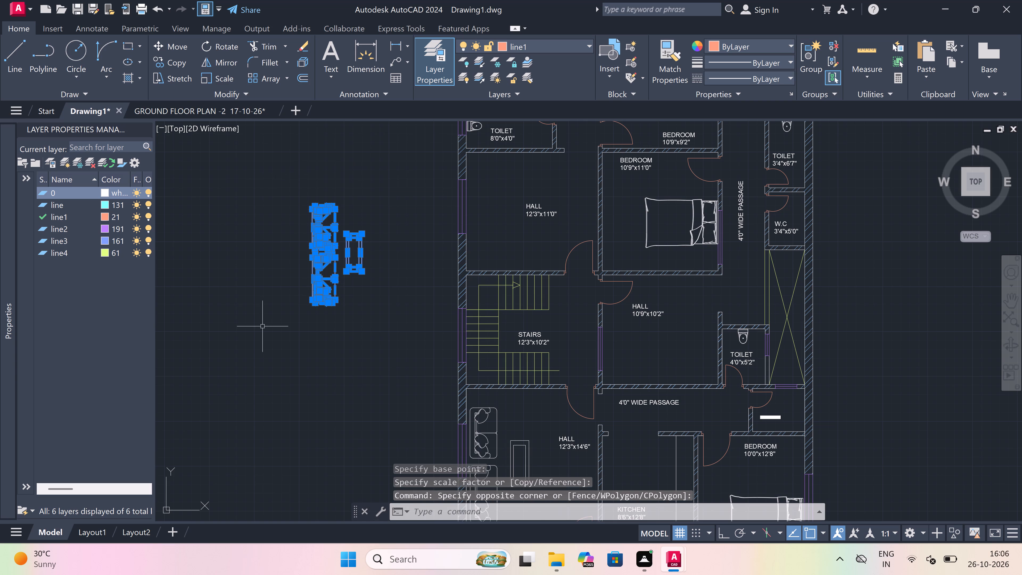
pyautogui.click(172, 65)
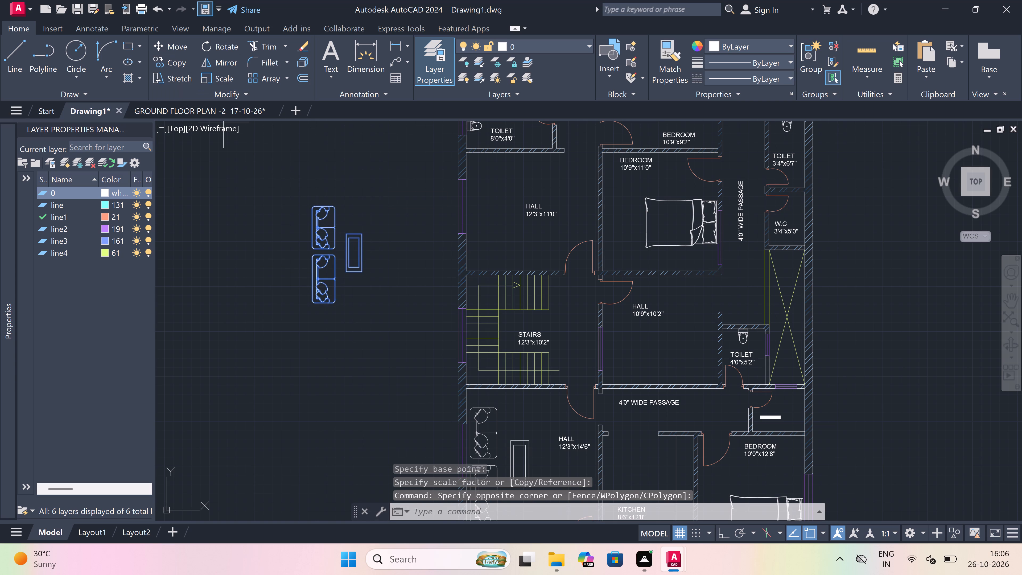
pyautogui.click(313, 262)
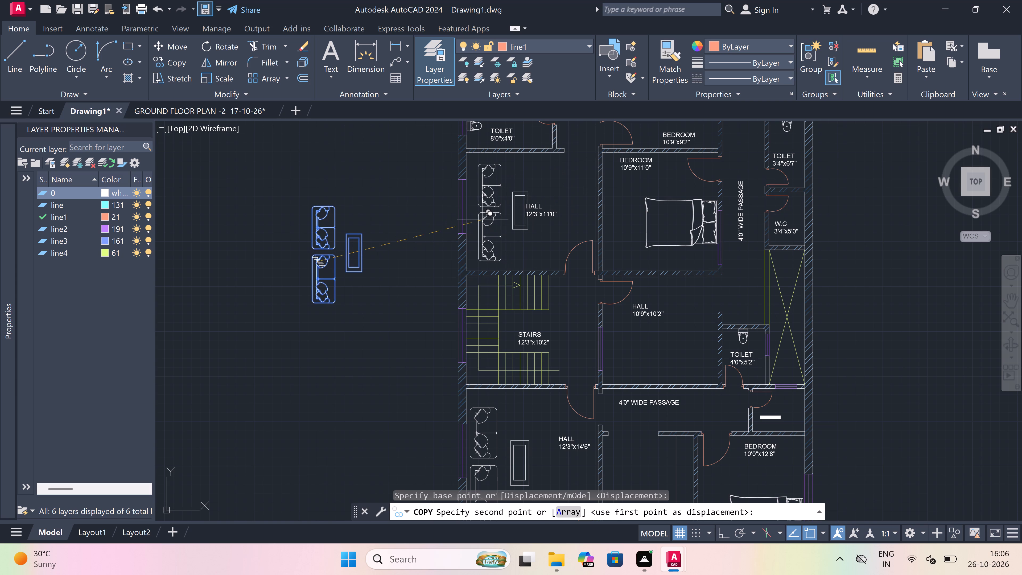
pyautogui.click(474, 219)
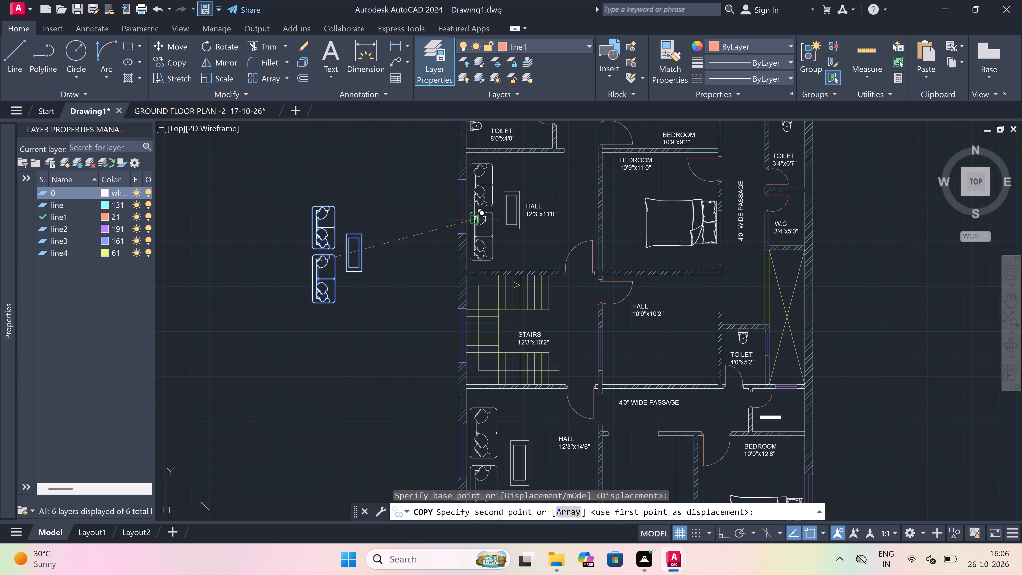
pyautogui.scroll(-2, 517, 190)
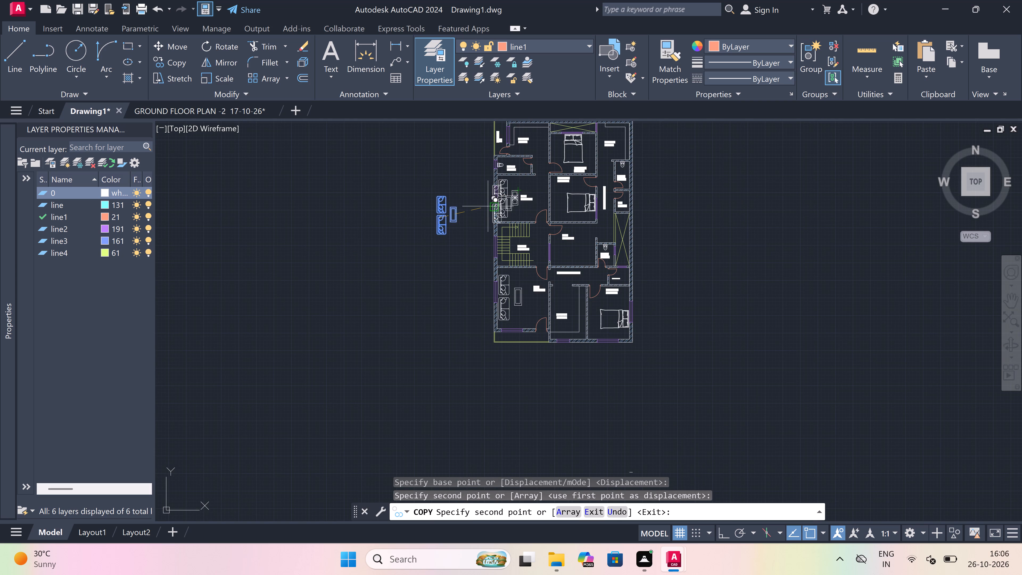
pyautogui.press('Escape')
# Rotate the sofas and table outside the west wall by 90° with ortho on, so the sofas lie south of the table.
pyautogui.scroll(1, 455, 203)
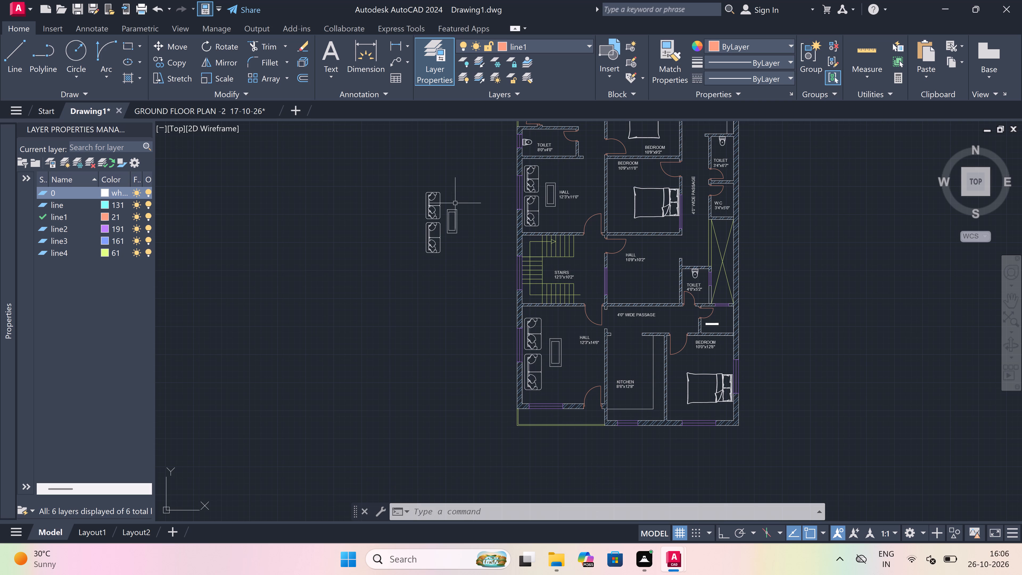
pyautogui.scroll(2, 454, 202)
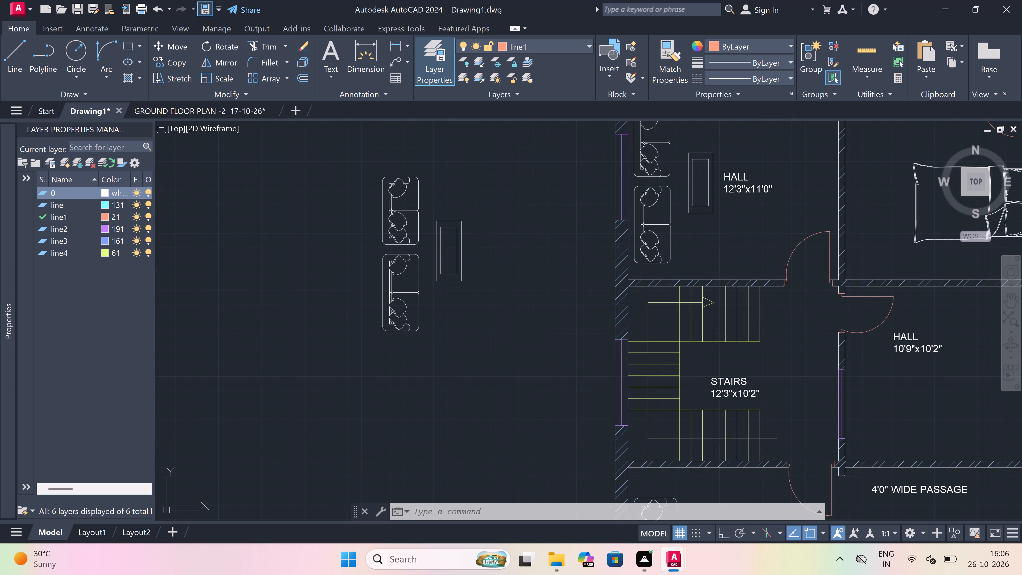
pyautogui.moveTo(513, 131); pyautogui.dragTo(509, 134)
pyautogui.moveTo(371, 382); pyautogui.dragTo(368, 364)
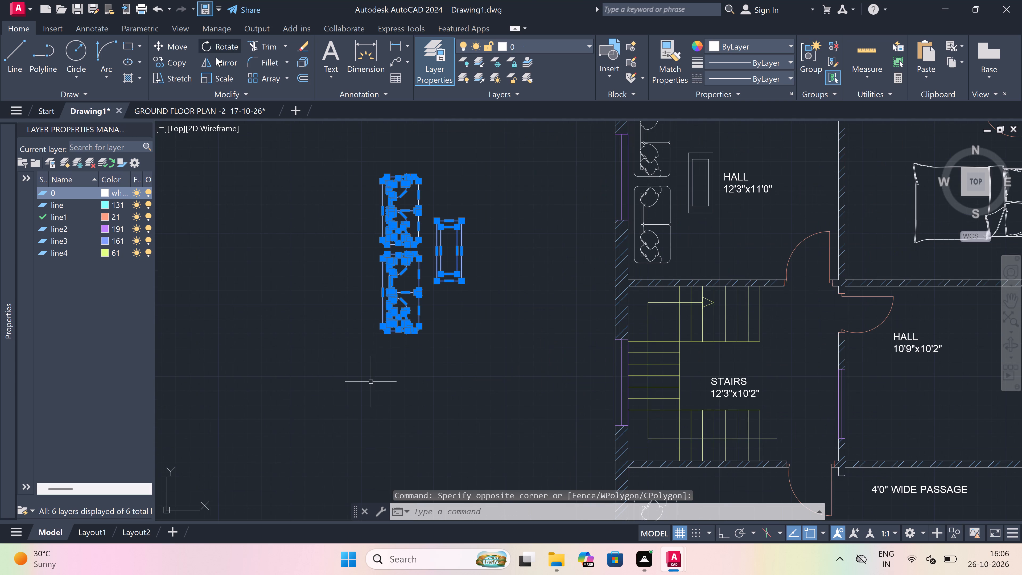
pyautogui.click(226, 44)
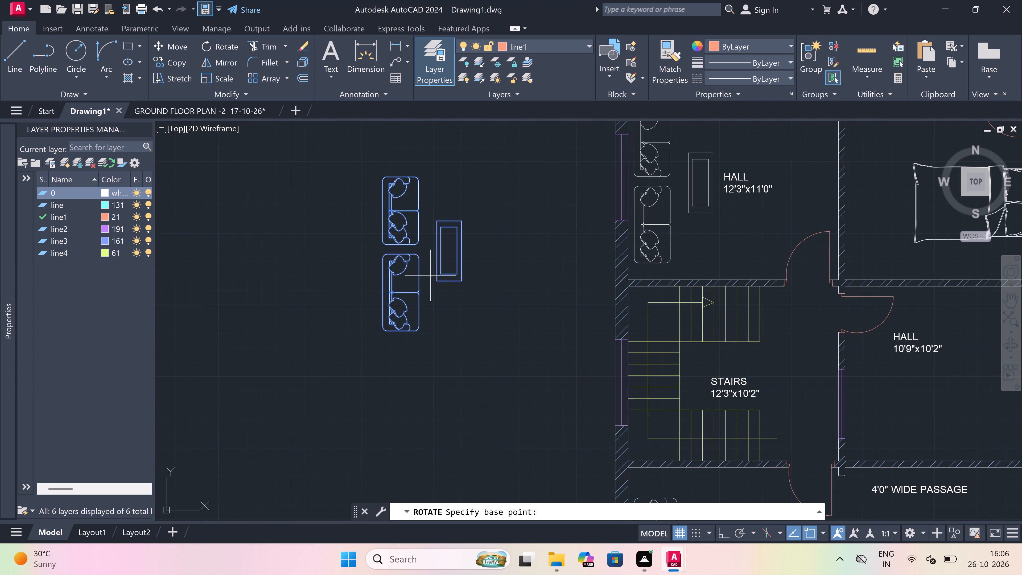
pyautogui.click(453, 264)
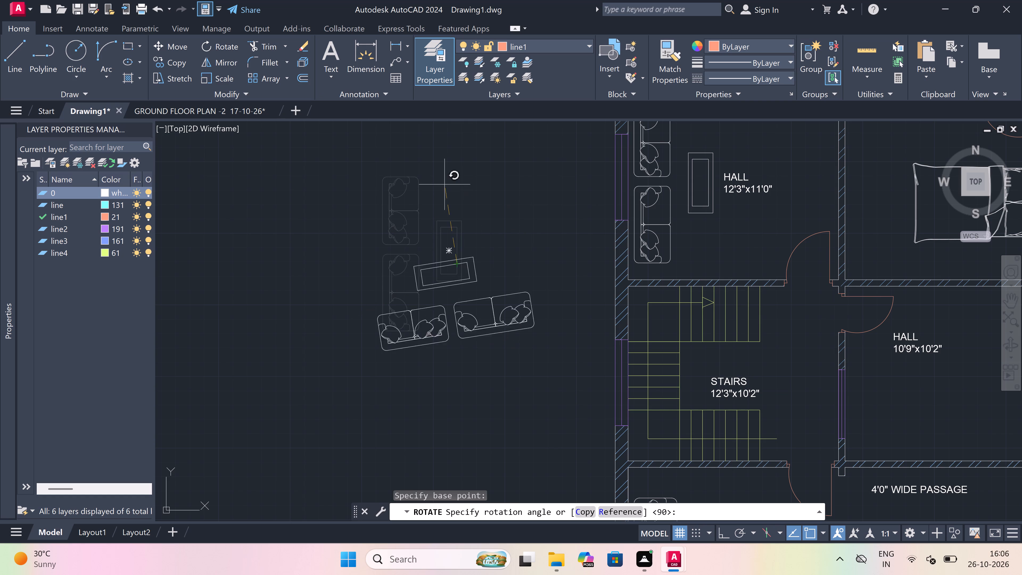
pyautogui.press('F8')
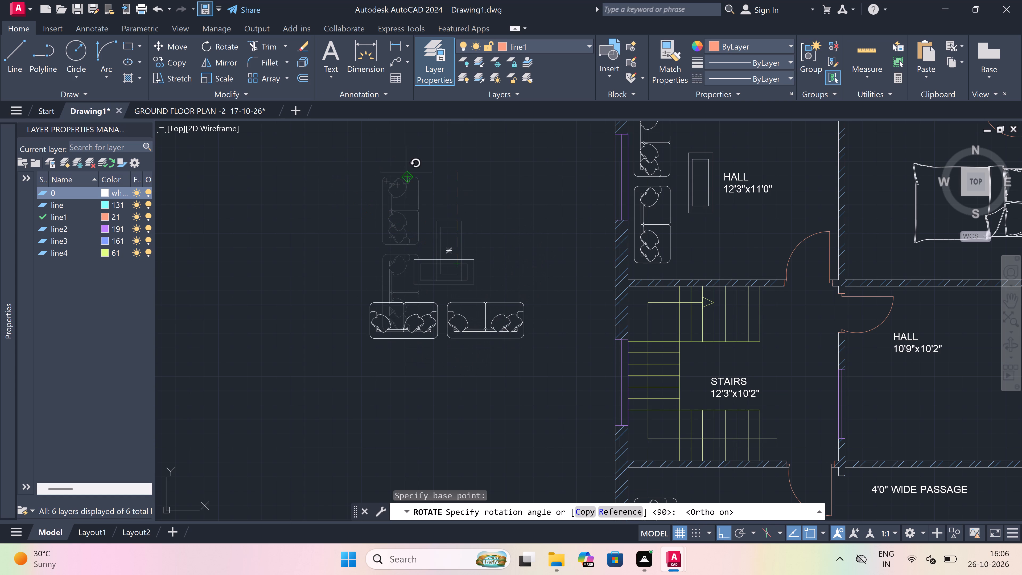
pyautogui.click(457, 138)
# Move the rotated sofas and table with ortho off into the 10'9"x10'2" hall, with the sofas along its south wall.
pyautogui.moveTo(564, 207); pyautogui.dragTo(563, 210)
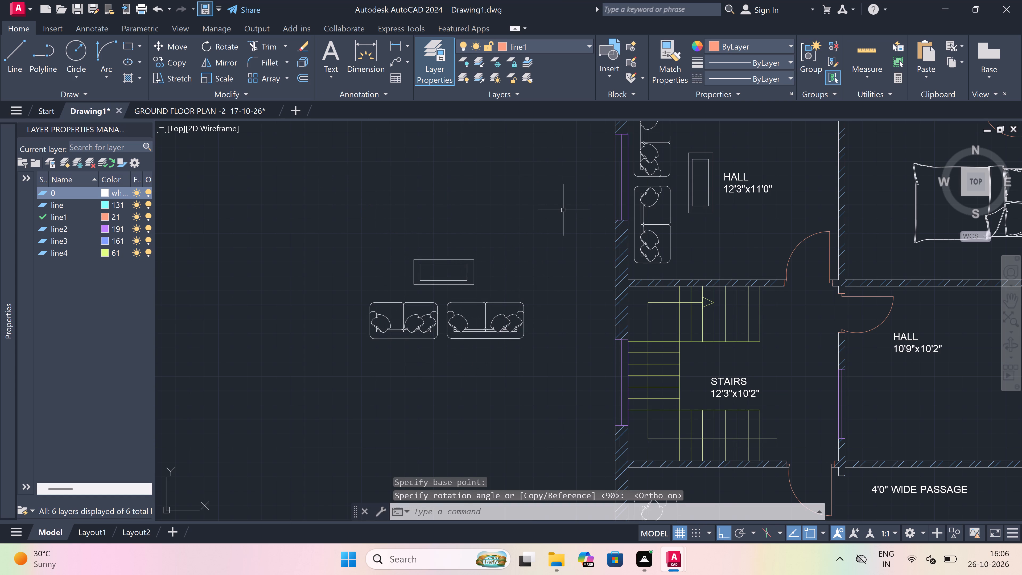
pyautogui.moveTo(563, 210); pyautogui.dragTo(507, 278)
pyautogui.click(326, 384)
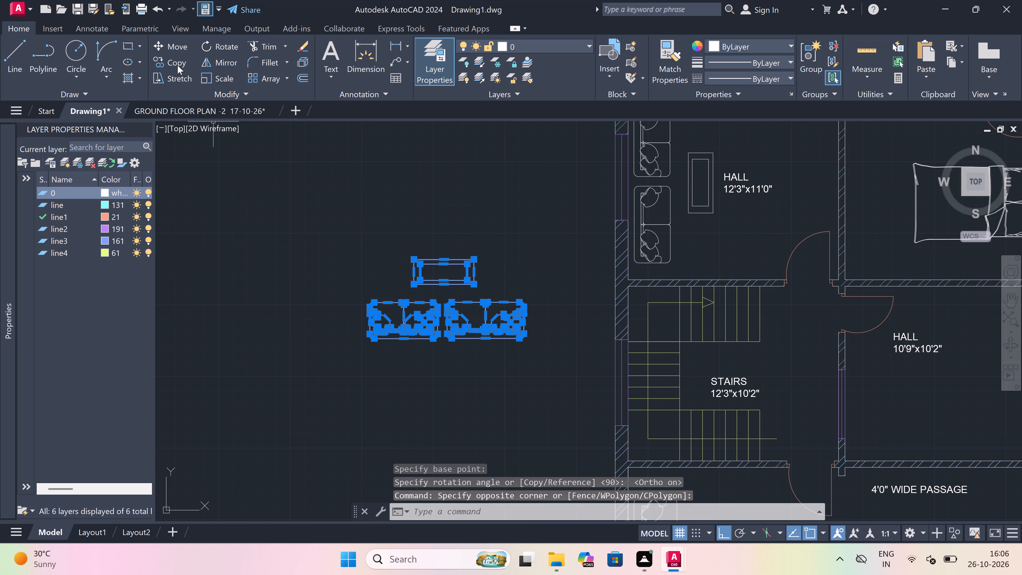
pyautogui.click(180, 43)
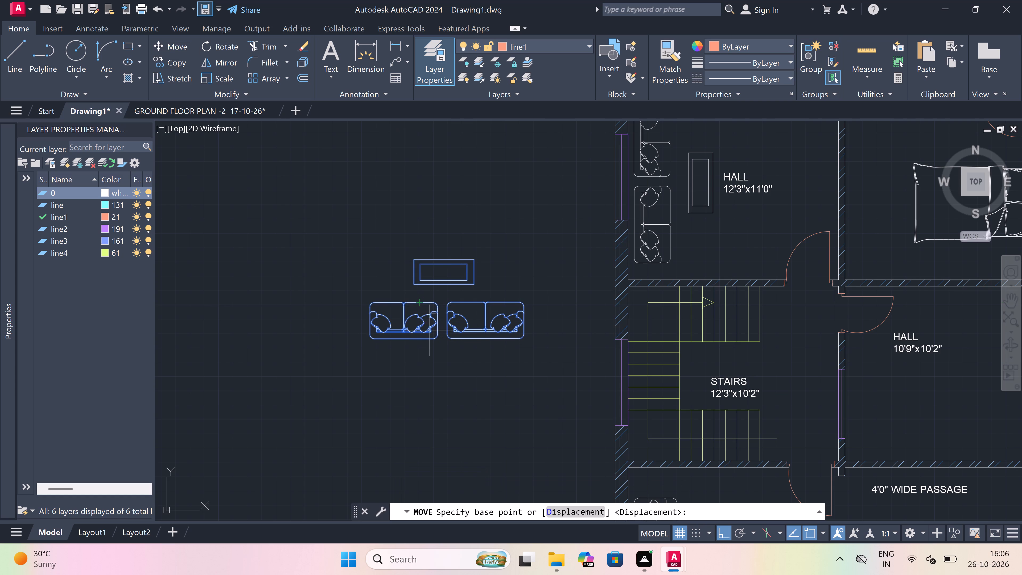
pyautogui.click(433, 341)
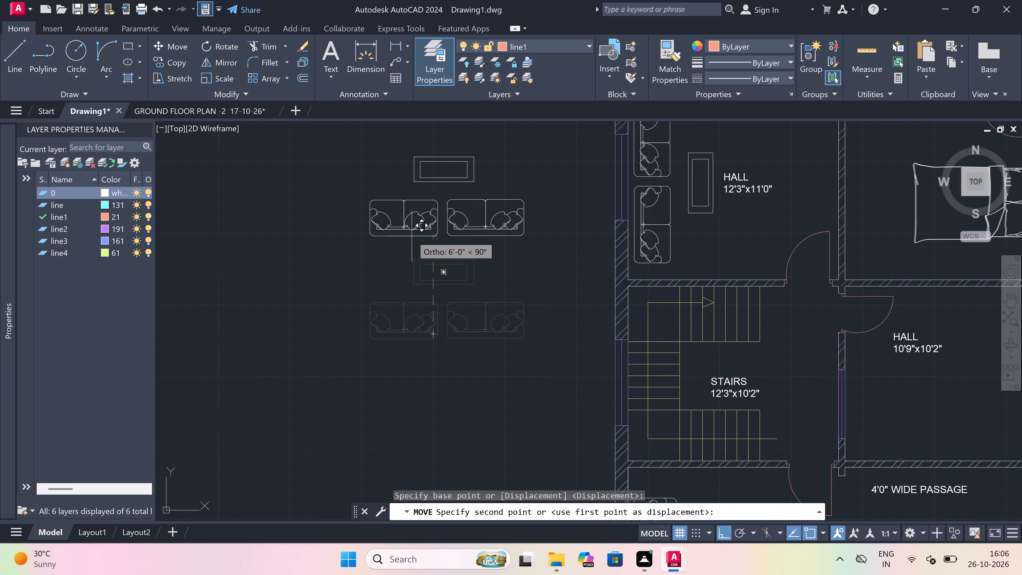
pyautogui.press('F8')
pyautogui.scroll(-5, 412, 236)
pyautogui.scroll(3, 490, 247)
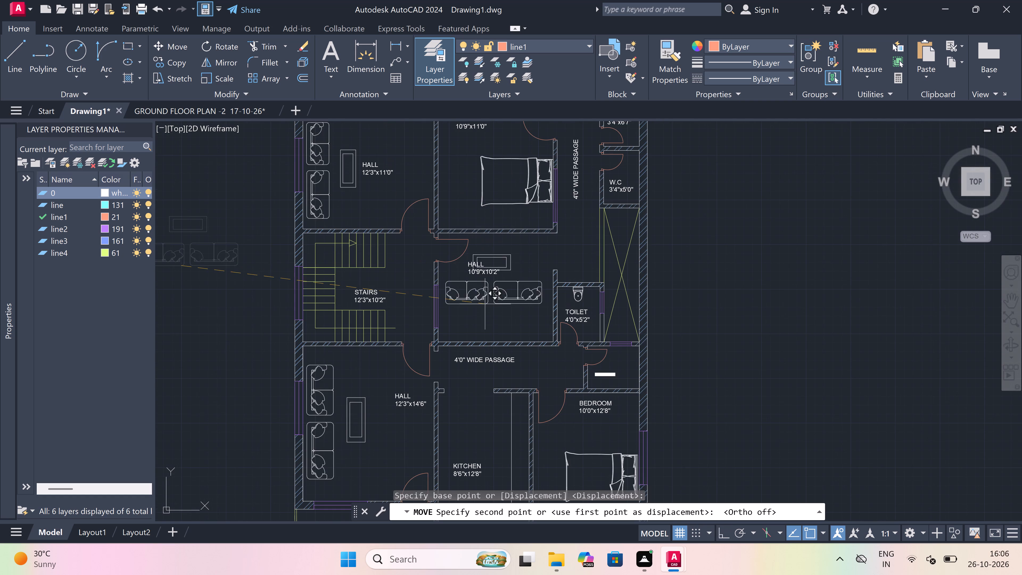
pyautogui.scroll(2, 480, 352)
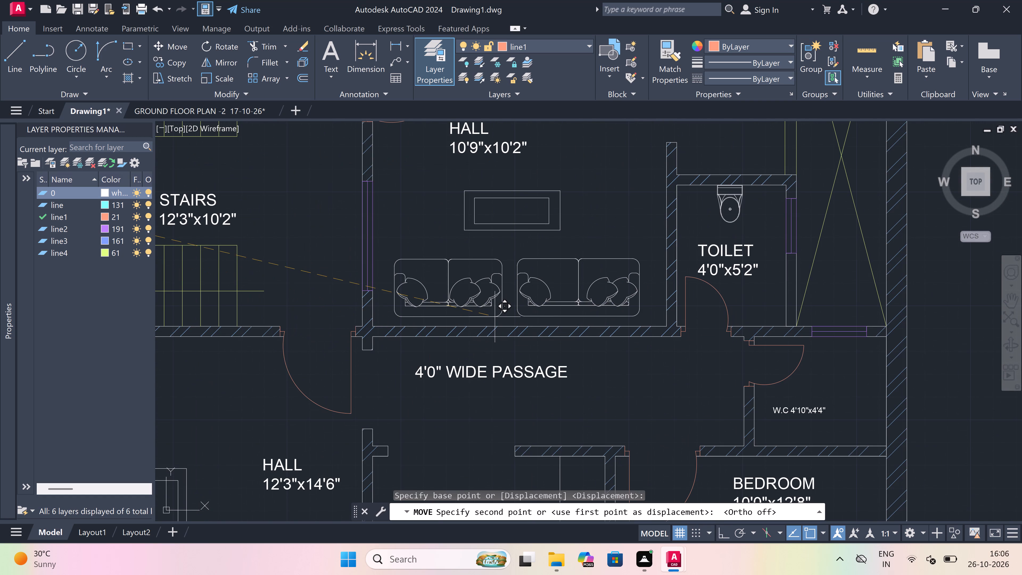
pyautogui.click(495, 321)
# Review the whole floor plan, checking the furniture and labels in the halls, bedrooms, kitchens and toilets.
pyautogui.scroll(-2, 483, 297)
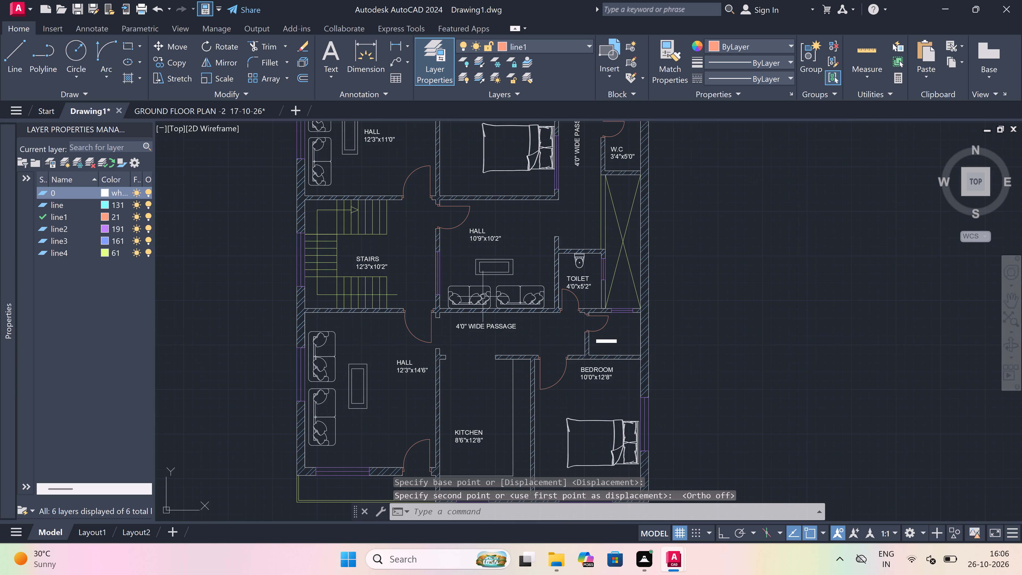
pyautogui.scroll(-3, 477, 279)
pyautogui.scroll(2, 477, 279)
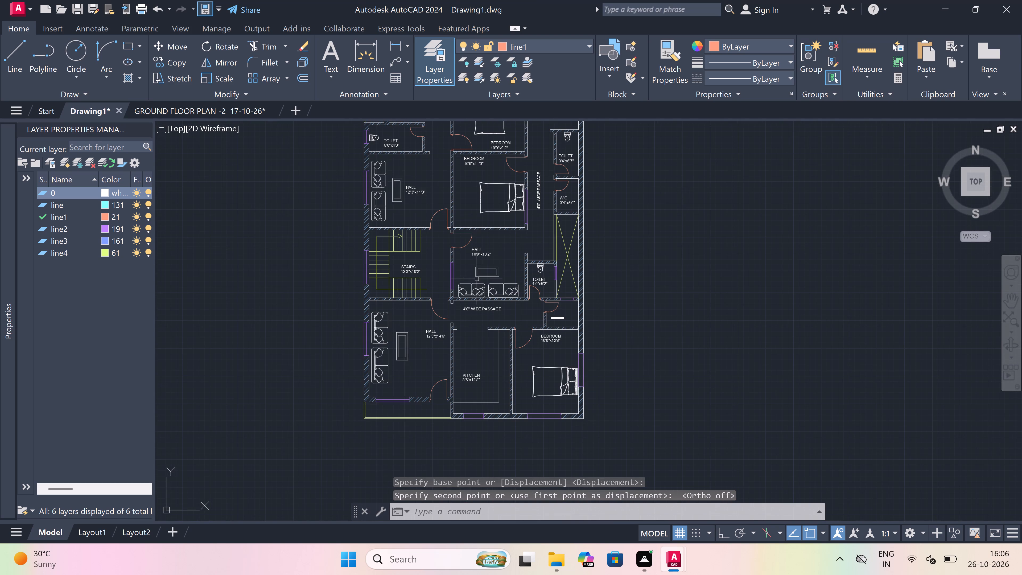
pyautogui.scroll(-1, 469, 272)
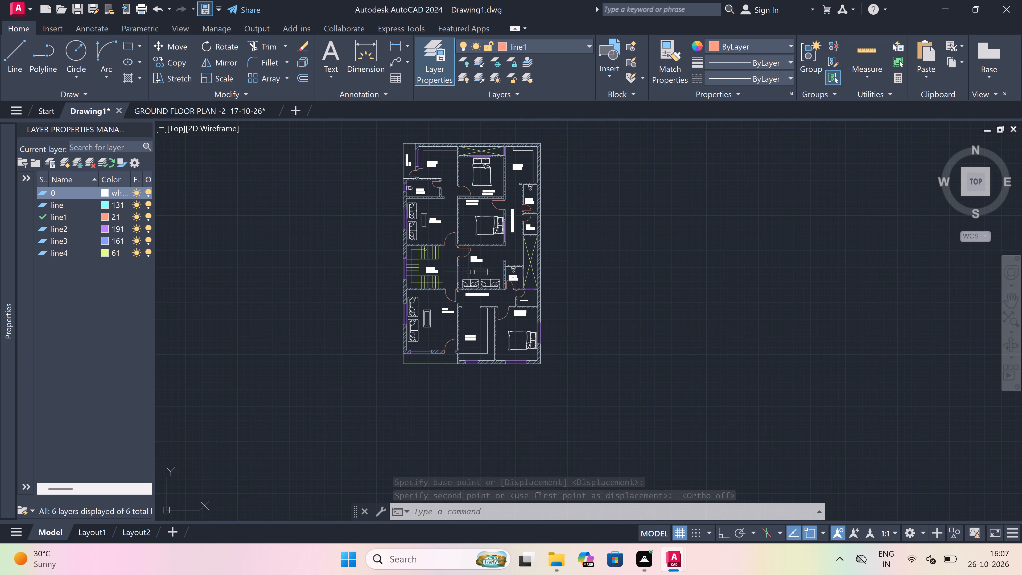
pyautogui.scroll(1, 469, 272)
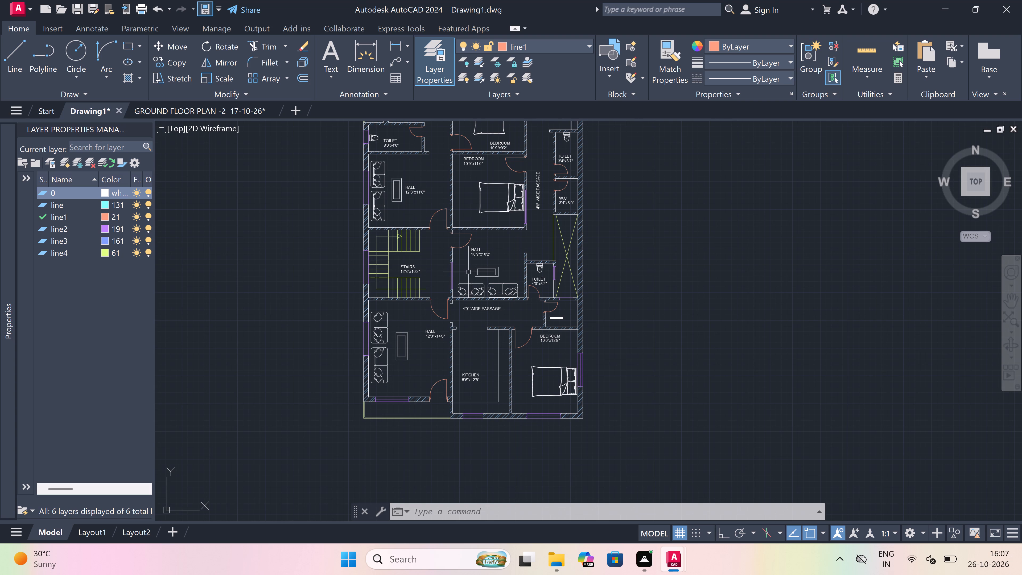
pyautogui.scroll(1, 468, 272)
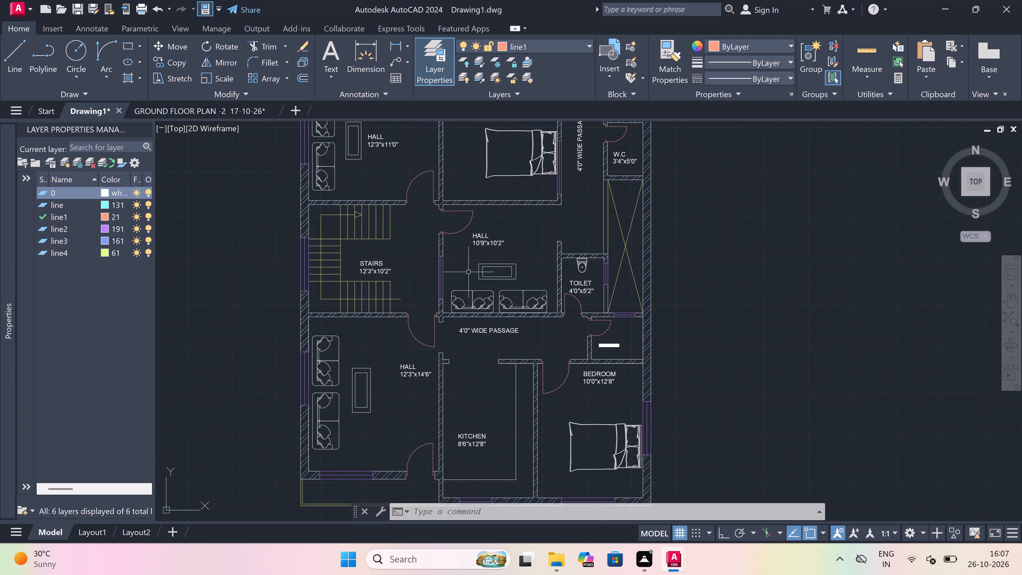
pyautogui.scroll(-2, 471, 282)
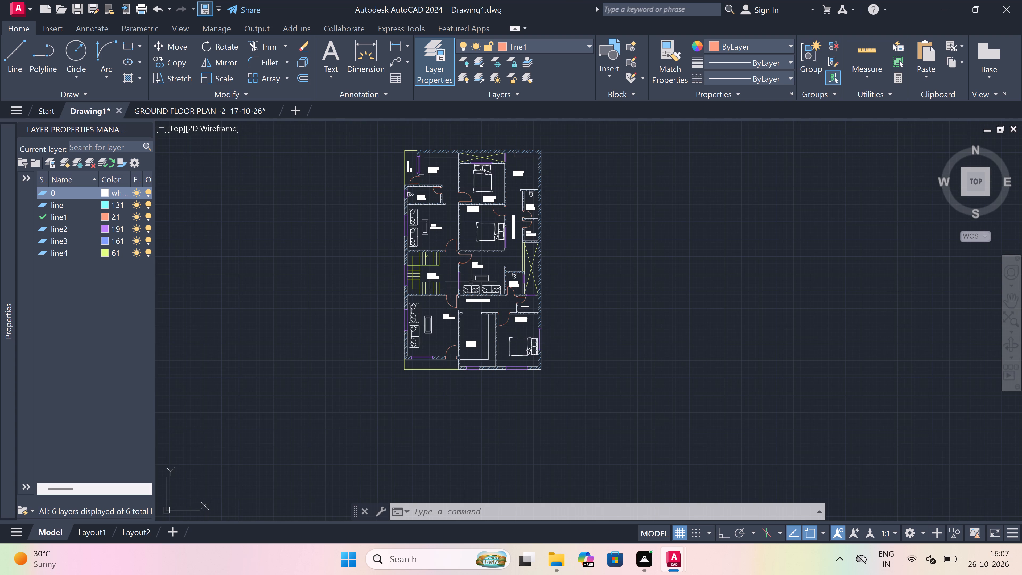
pyautogui.scroll(2, 468, 157)
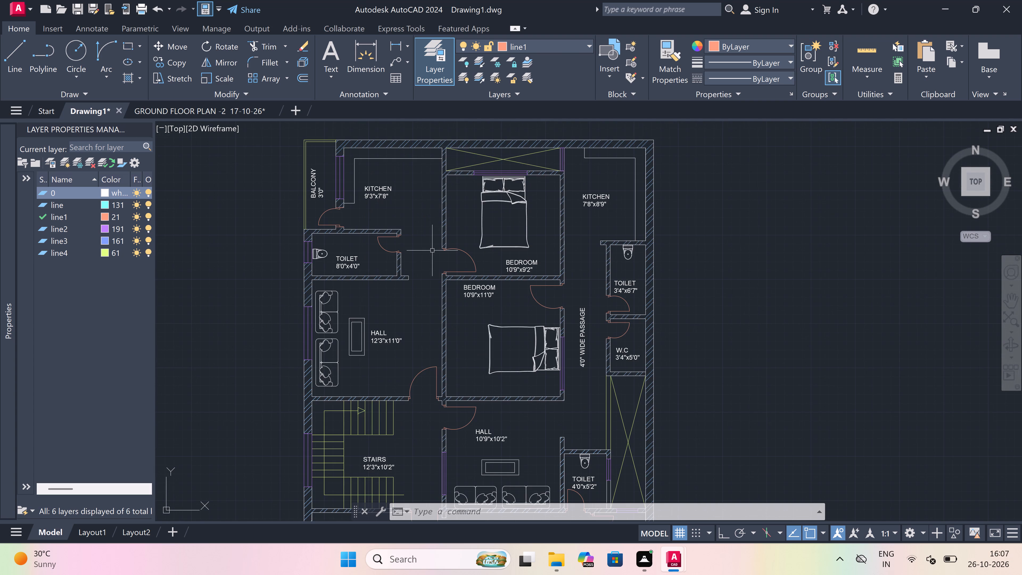
pyautogui.scroll(1, 432, 250)
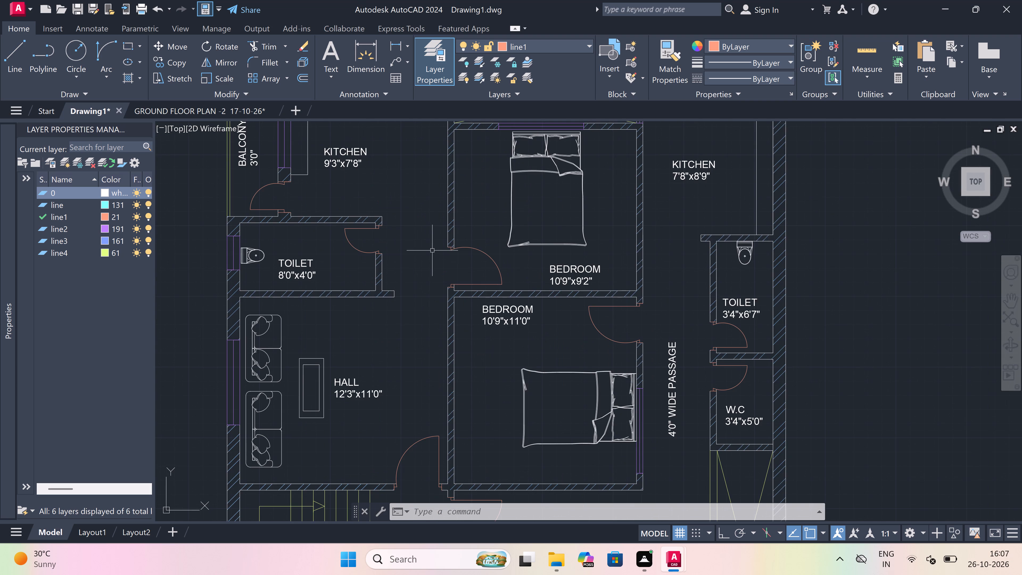
pyautogui.scroll(-1, 432, 250)
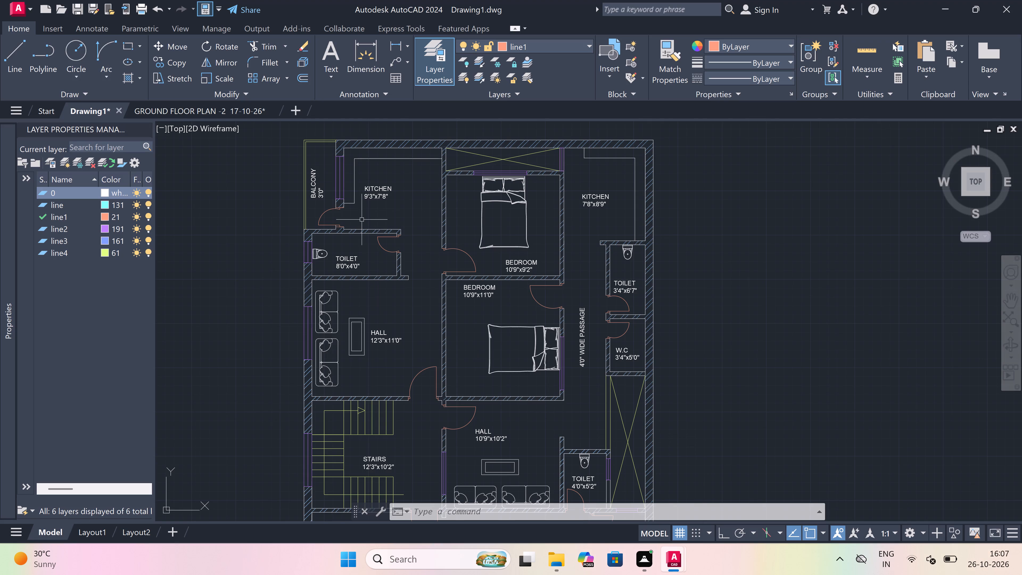
pyautogui.scroll(-2, 359, 200)
# Add the multiline text FIRST FLOOR PLAN below the south wall of the plan.
pyautogui.scroll(-2, 359, 201)
pyautogui.scroll(3, 378, 330)
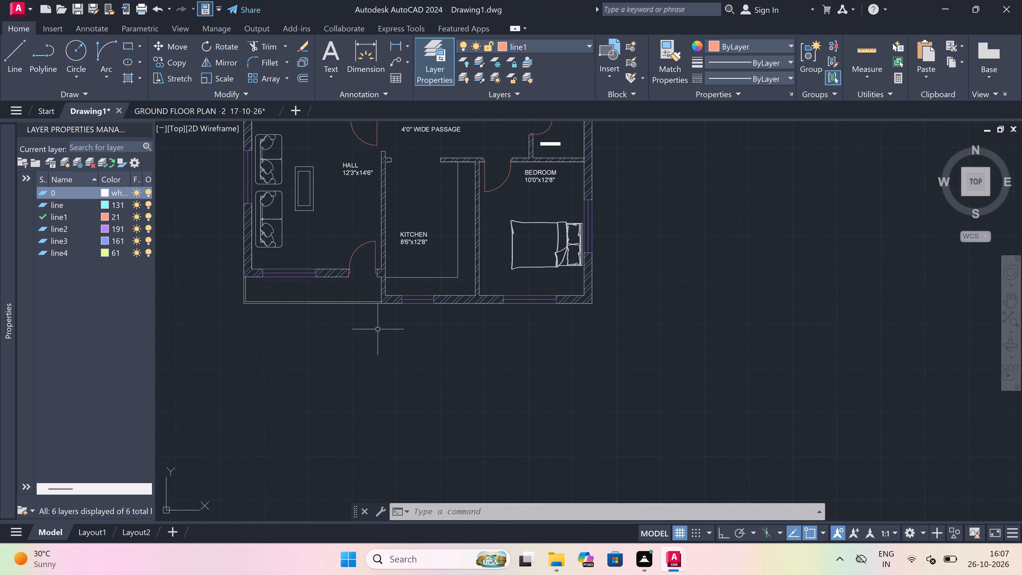
pyautogui.scroll(1, 376, 309)
pyautogui.write('mt')
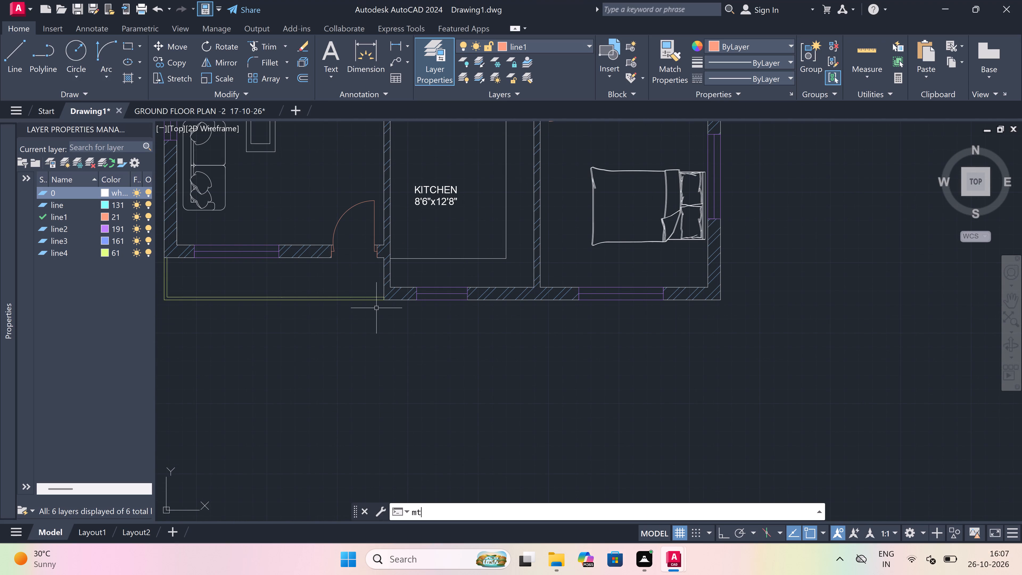
pyautogui.press('space')
pyautogui.scroll(-1, 339, 305)
pyautogui.scroll(1, 309, 325)
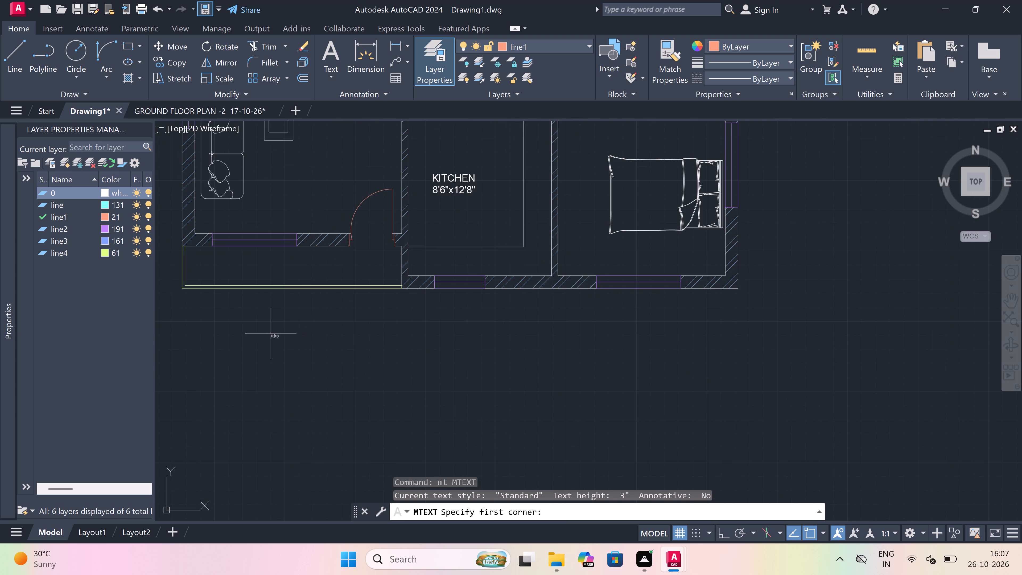
pyautogui.moveTo(269, 334); pyautogui.dragTo(306, 339)
pyautogui.click(738, 329)
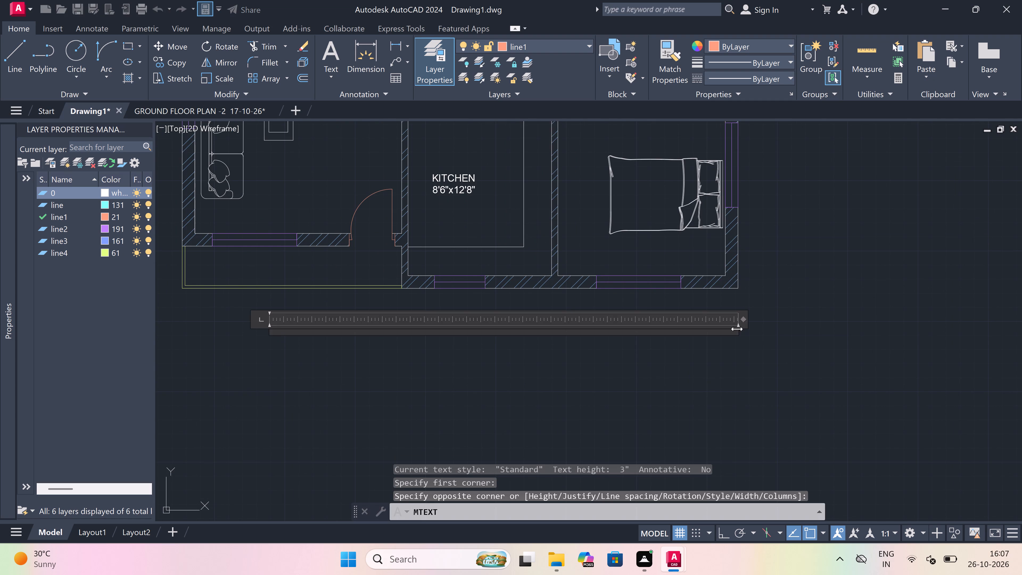
pyautogui.write('FI')
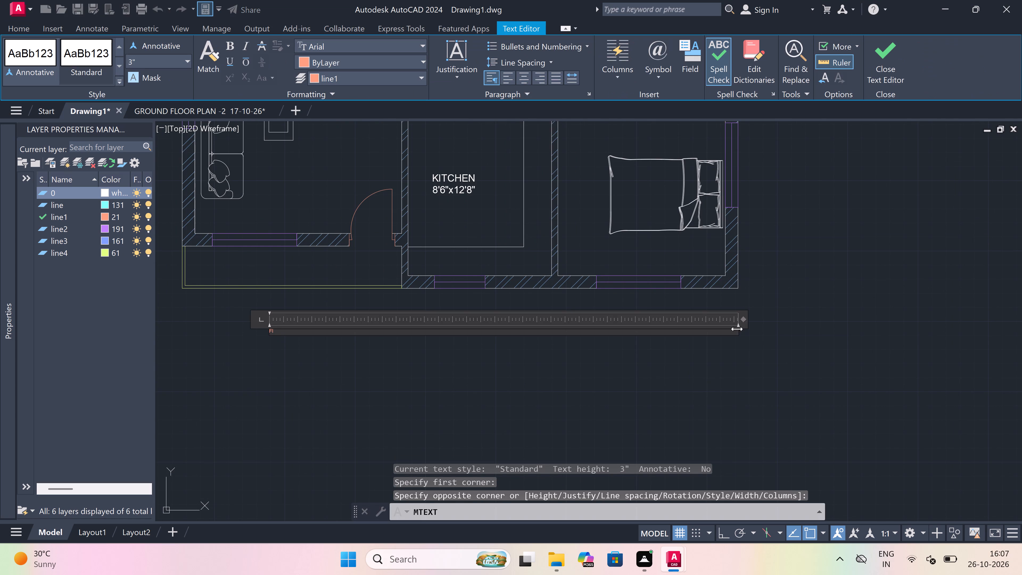
pyautogui.write('RST FLOOR PLAN')
pyautogui.press('space')
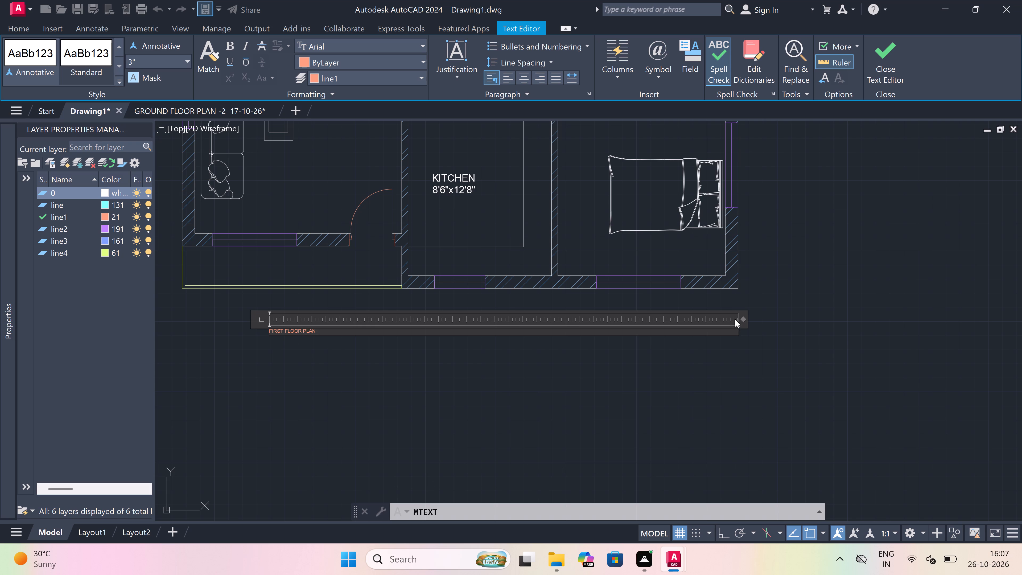
pyautogui.scroll(1, 214, 374)
pyautogui.moveTo(297, 362); pyautogui.dragTo(299, 360)
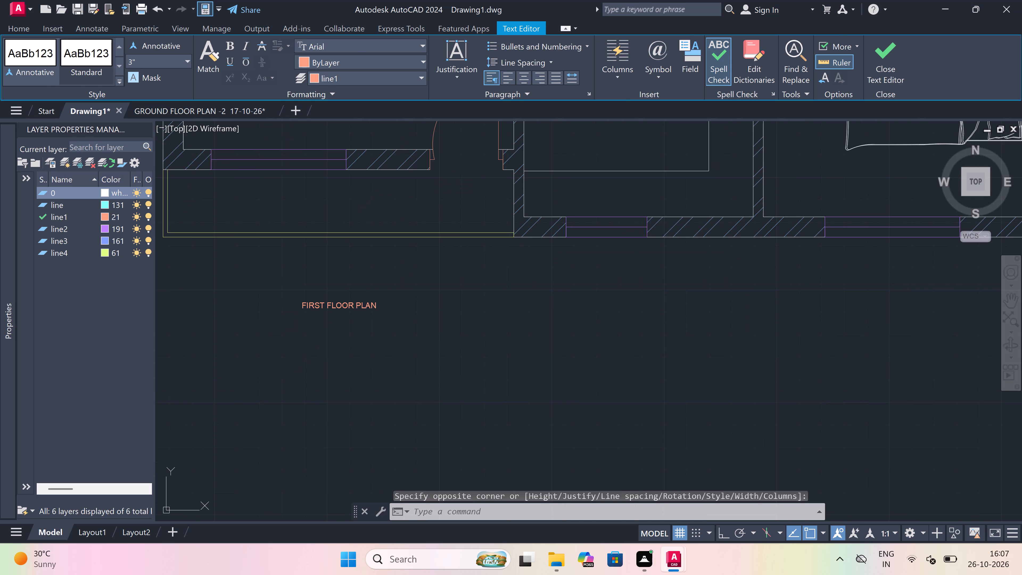
# Set the text height of the FIRST FLOOR PLAN title to 1.5'.
pyautogui.click(424, 275)
pyautogui.click(219, 366)
pyautogui.rightClick(198, 342)
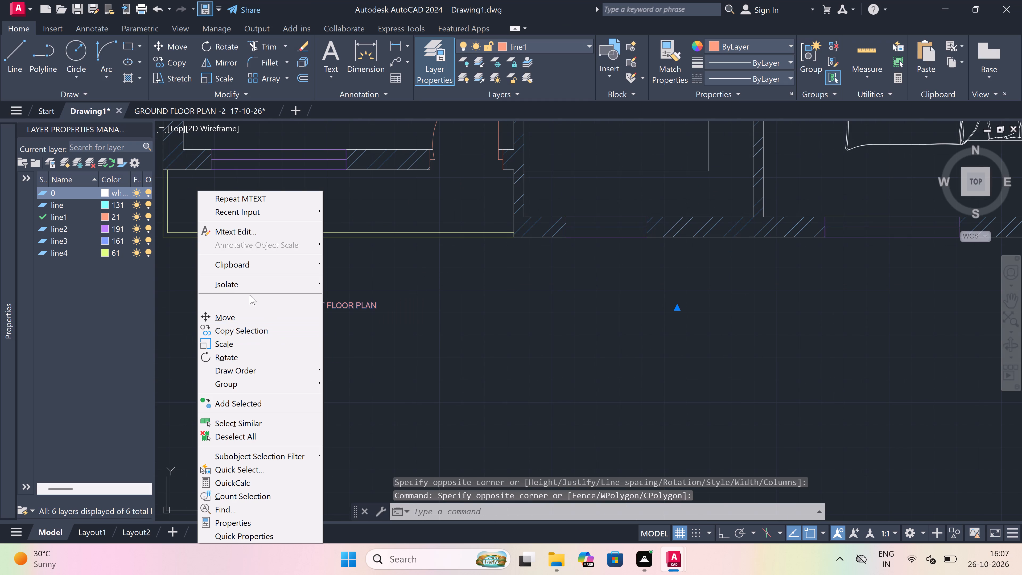
pyautogui.click(272, 525)
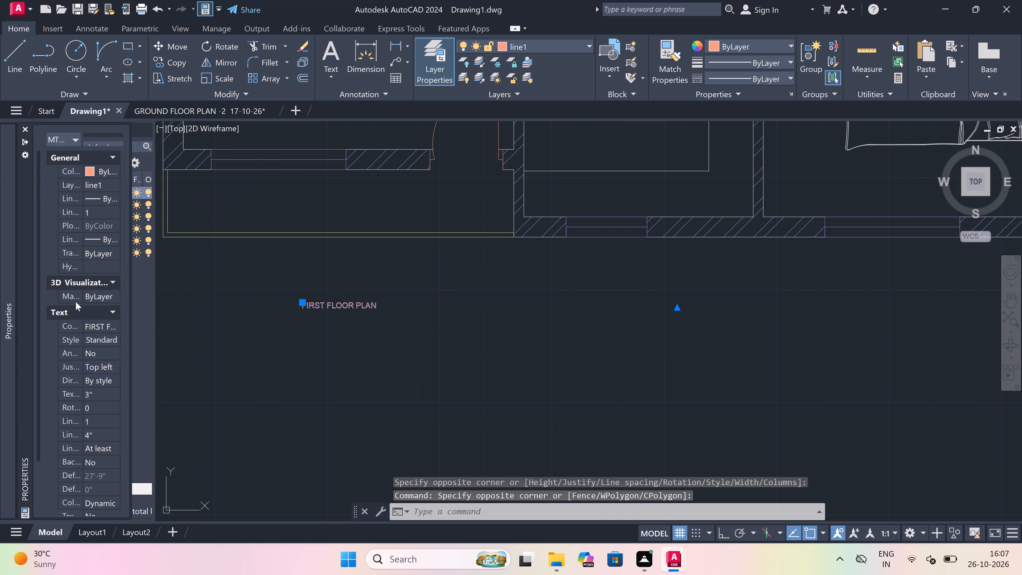
pyautogui.click(94, 392)
pyautogui.press('BackSpace')
pyautogui.press('BackSpace')
pyautogui.press('BackSpace')
pyautogui.press('BackSpace')
pyautogui.press('BackSpace')
pyautogui.press('BackSpace')
pyautogui.press('BackSpace')
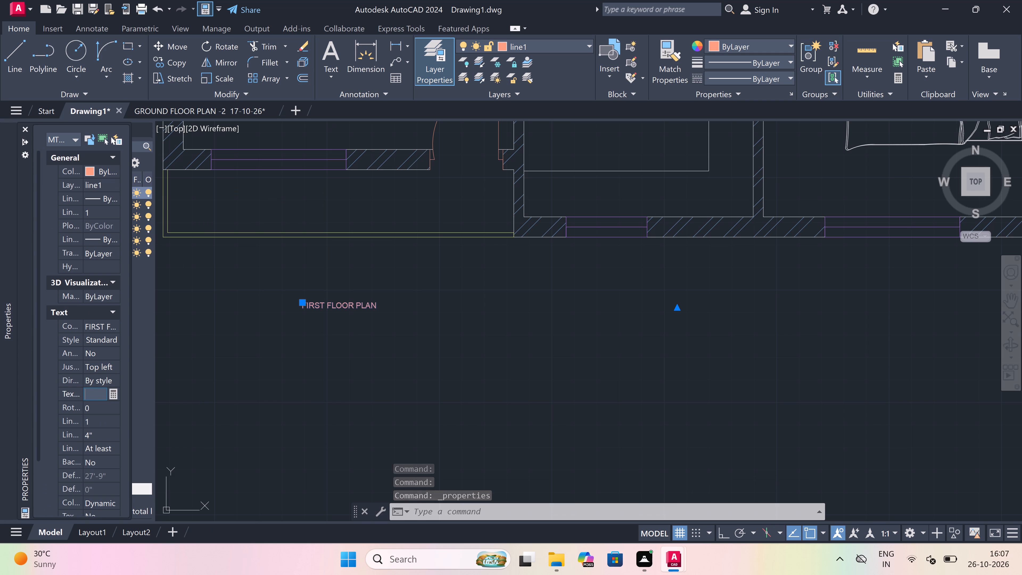
pyautogui.write('1.5')
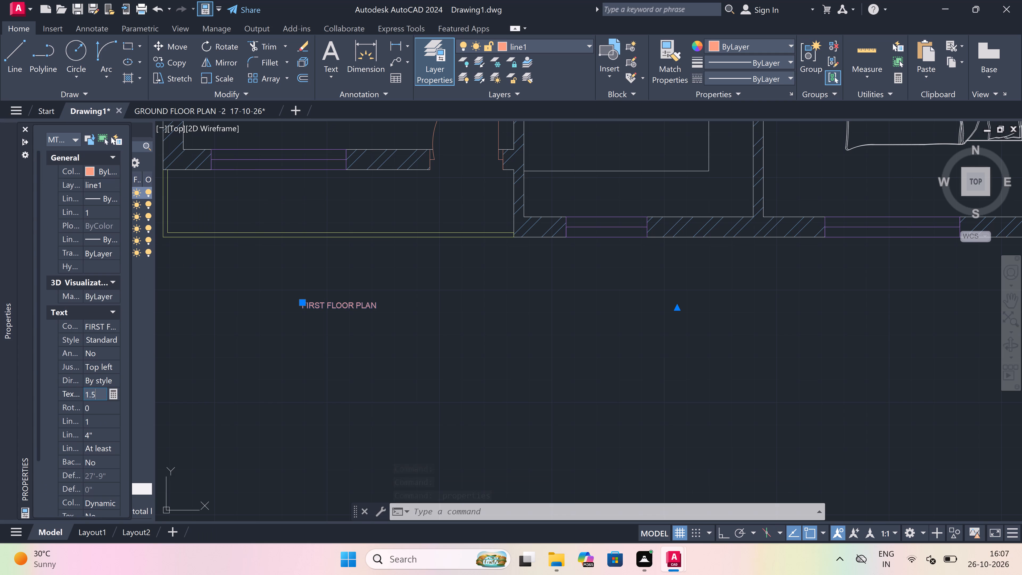
pyautogui.press('BackSpace')
pyautogui.press("'")
pyautogui.click(298, 344)
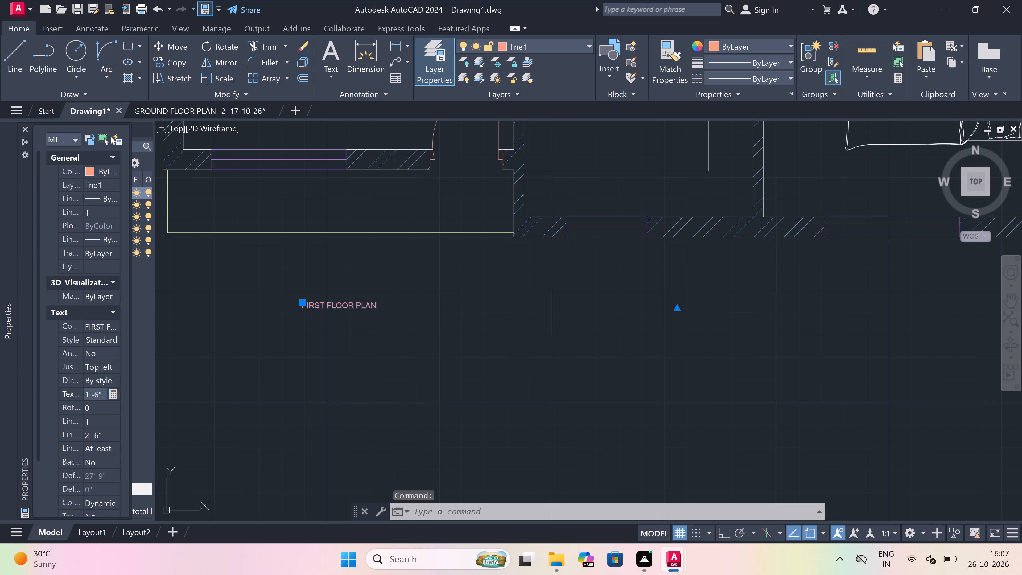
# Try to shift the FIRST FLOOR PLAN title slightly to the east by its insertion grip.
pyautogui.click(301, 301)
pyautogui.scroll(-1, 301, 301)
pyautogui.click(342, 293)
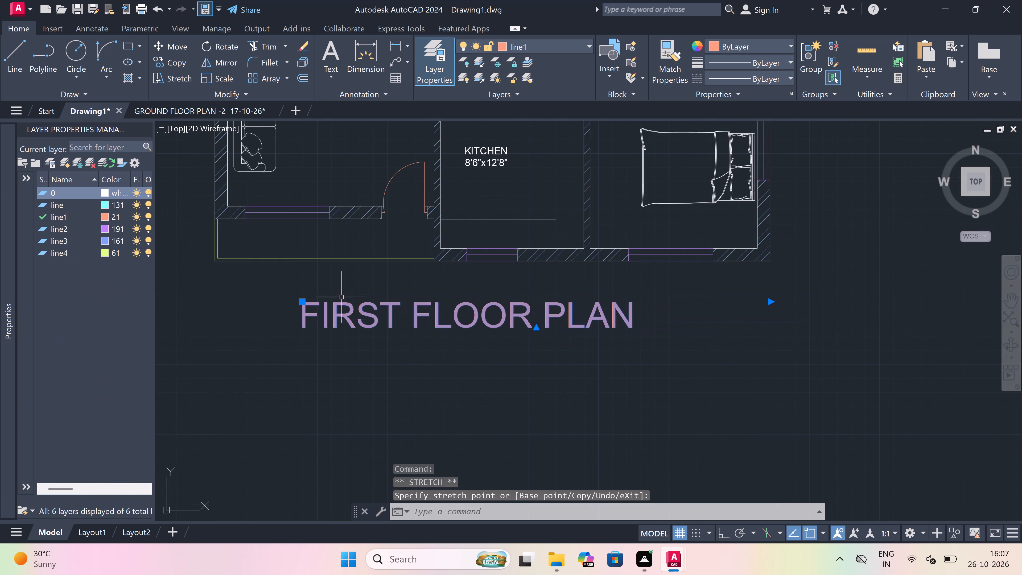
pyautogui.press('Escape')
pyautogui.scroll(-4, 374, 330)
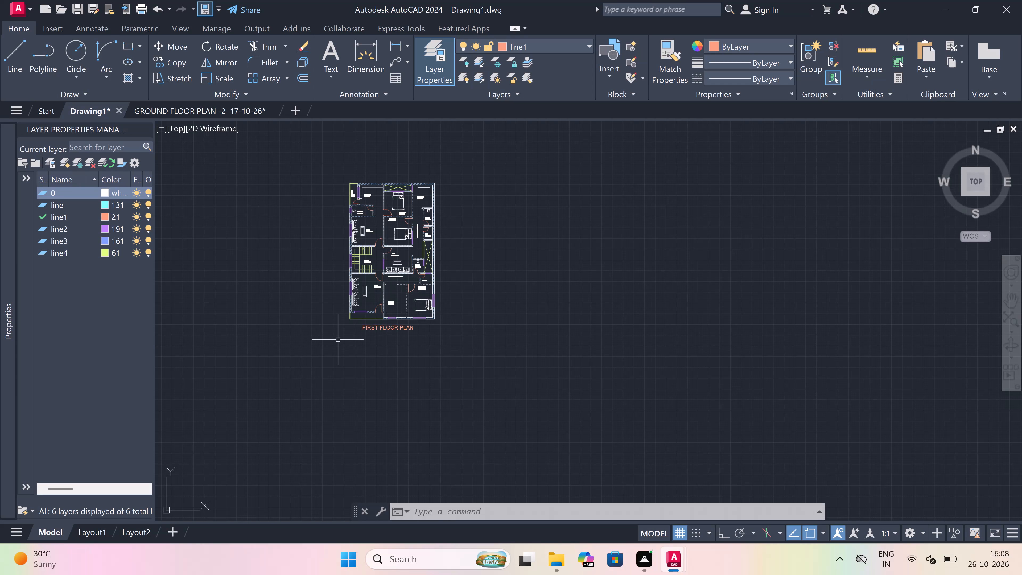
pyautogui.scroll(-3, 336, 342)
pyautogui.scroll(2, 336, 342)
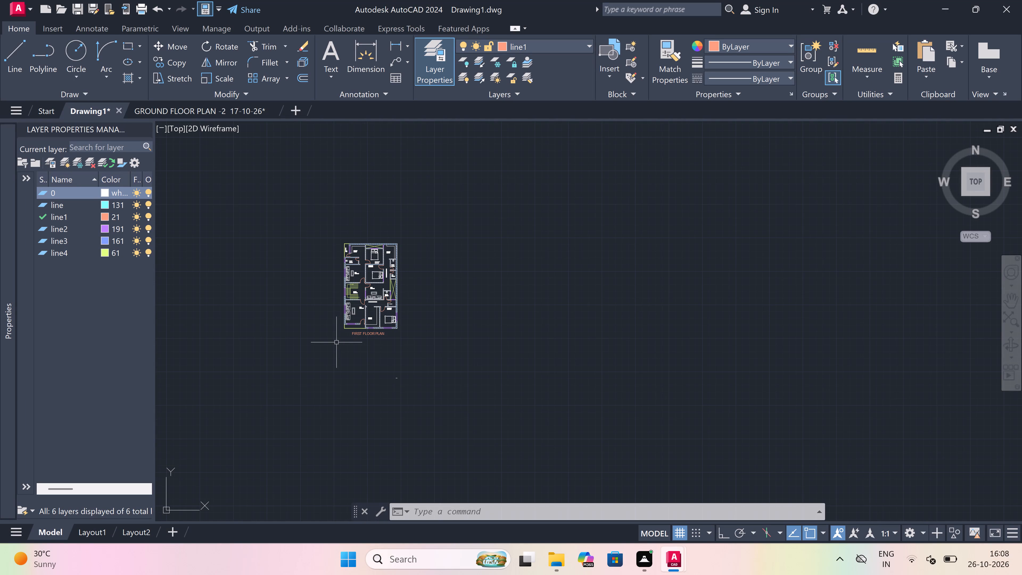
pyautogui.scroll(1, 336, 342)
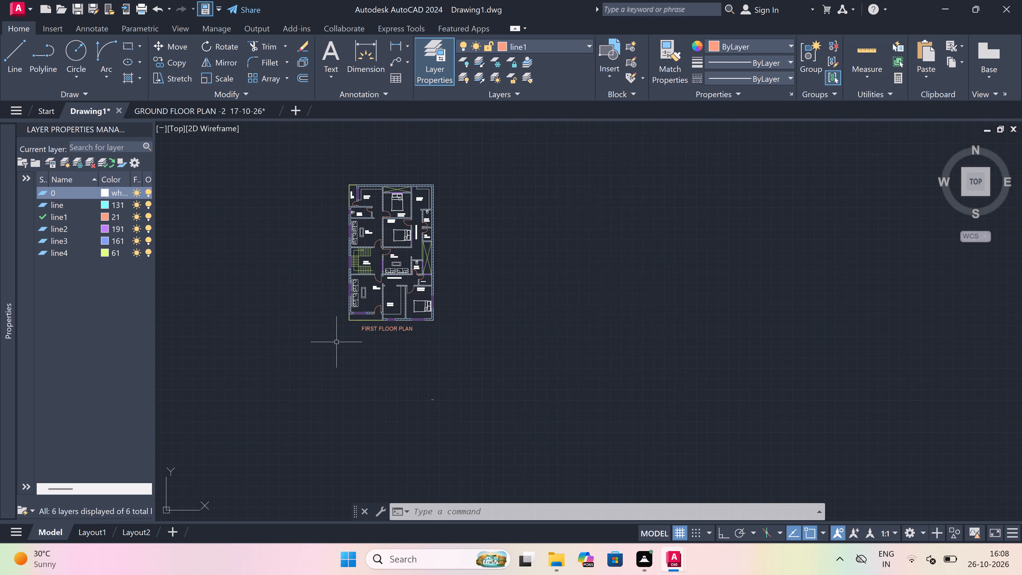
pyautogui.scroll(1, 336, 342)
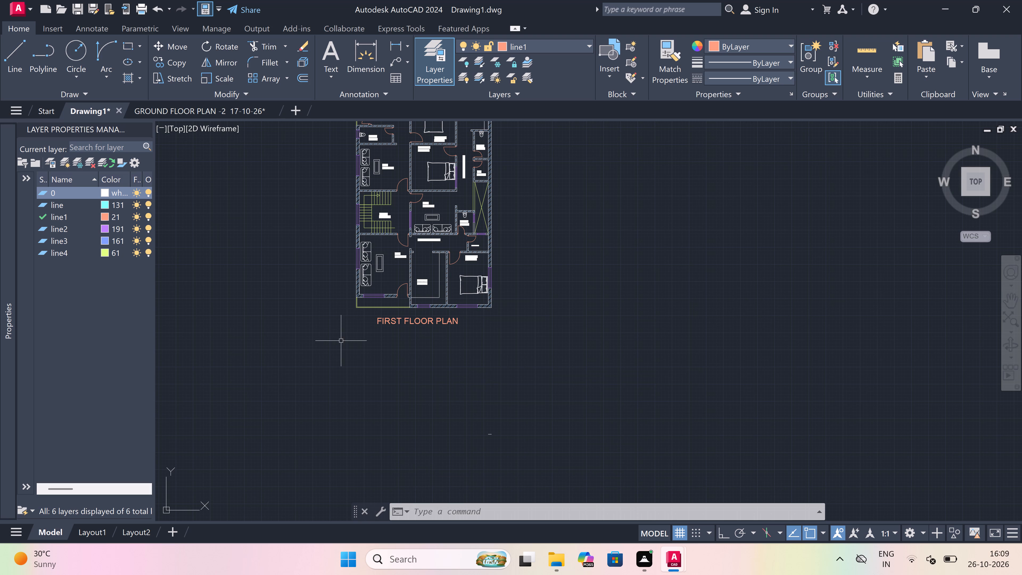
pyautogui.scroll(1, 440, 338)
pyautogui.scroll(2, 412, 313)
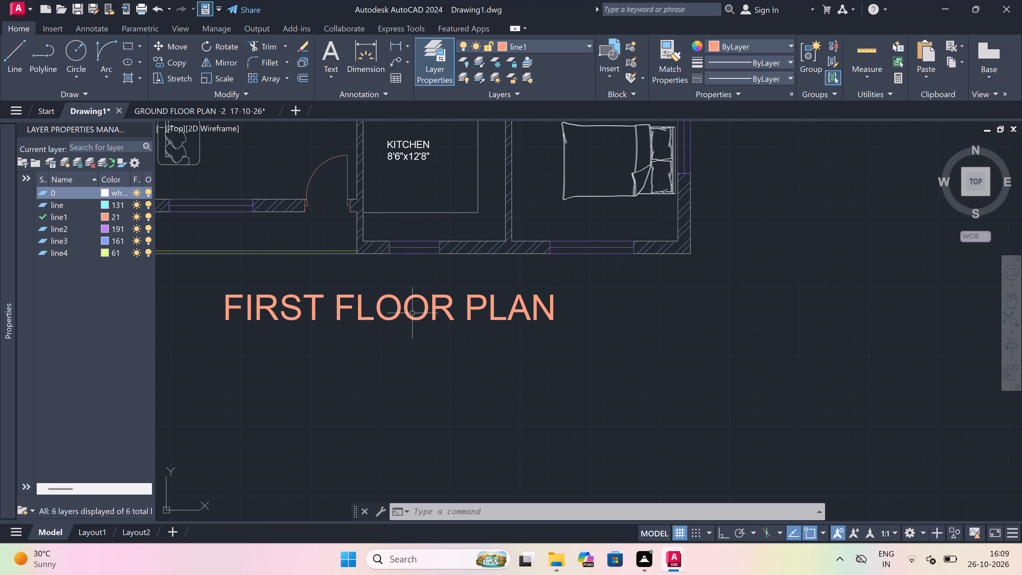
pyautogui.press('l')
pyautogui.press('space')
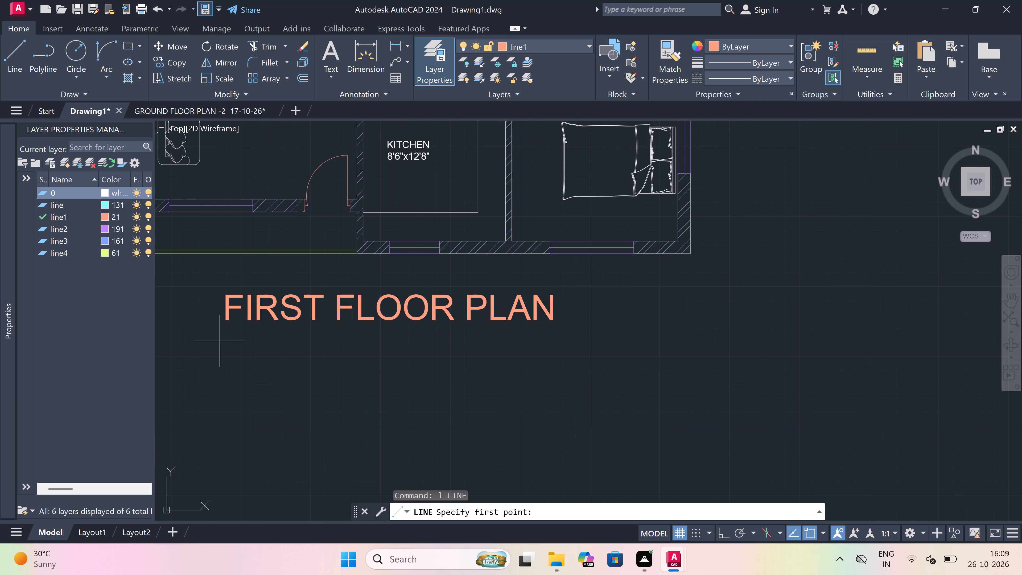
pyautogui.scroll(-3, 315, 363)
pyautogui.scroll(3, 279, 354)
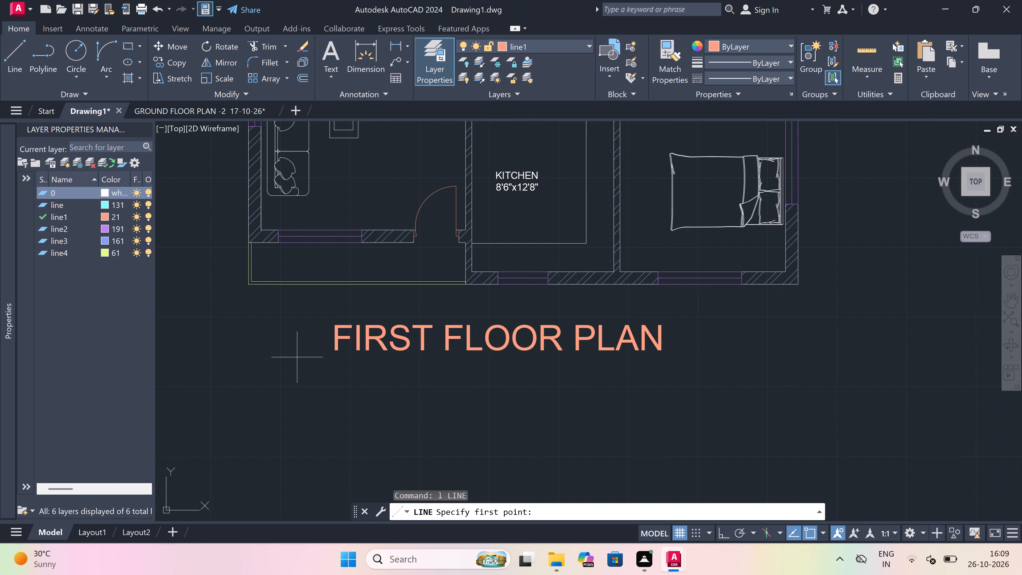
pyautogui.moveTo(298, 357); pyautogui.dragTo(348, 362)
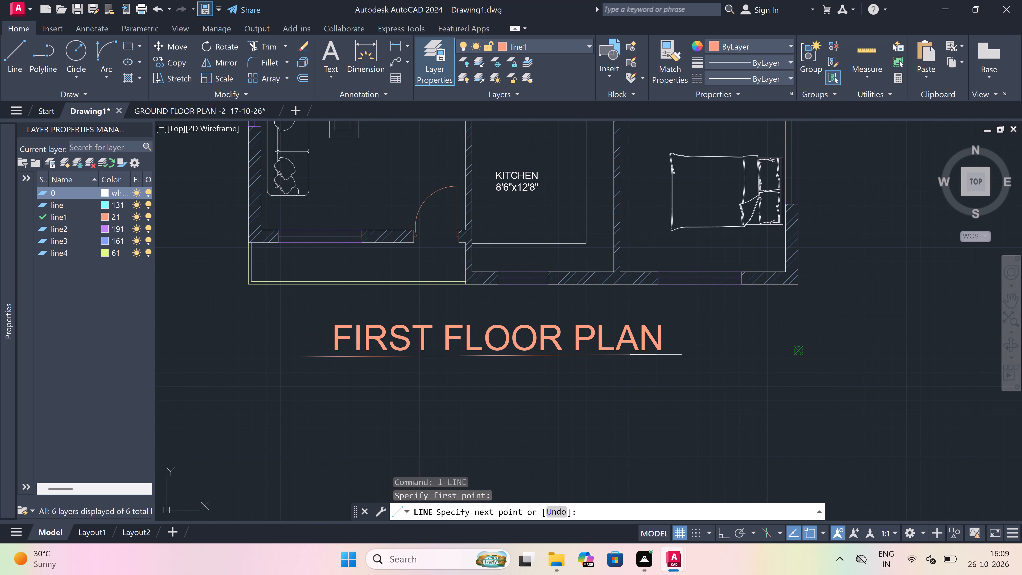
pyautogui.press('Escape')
# Underline the FIRST FLOOR PLAN title with a horizontal line slightly longer than the text, with ortho on.
pyautogui.press('space')
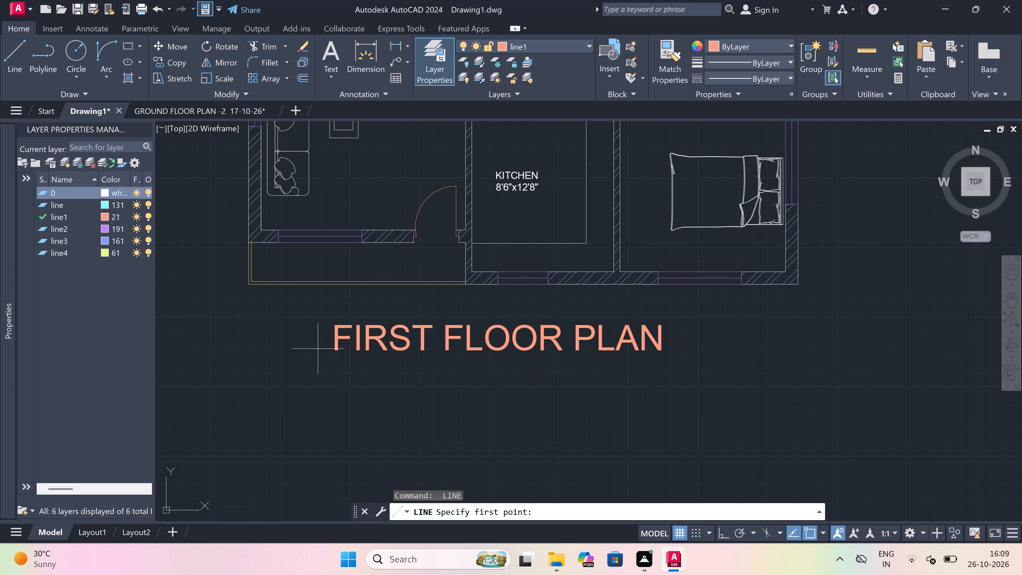
pyautogui.moveTo(321, 360); pyautogui.dragTo(330, 360)
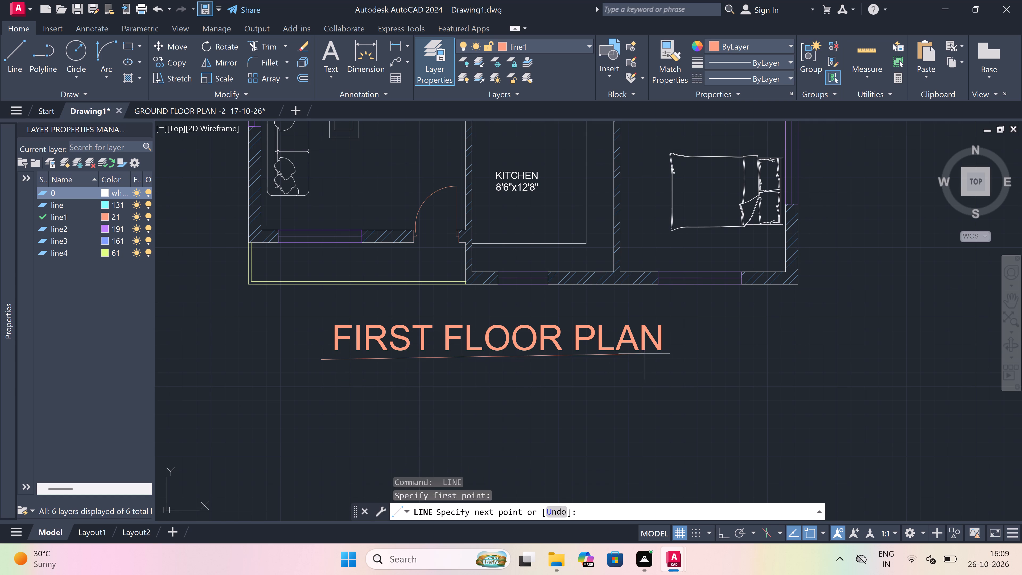
pyautogui.press('F8')
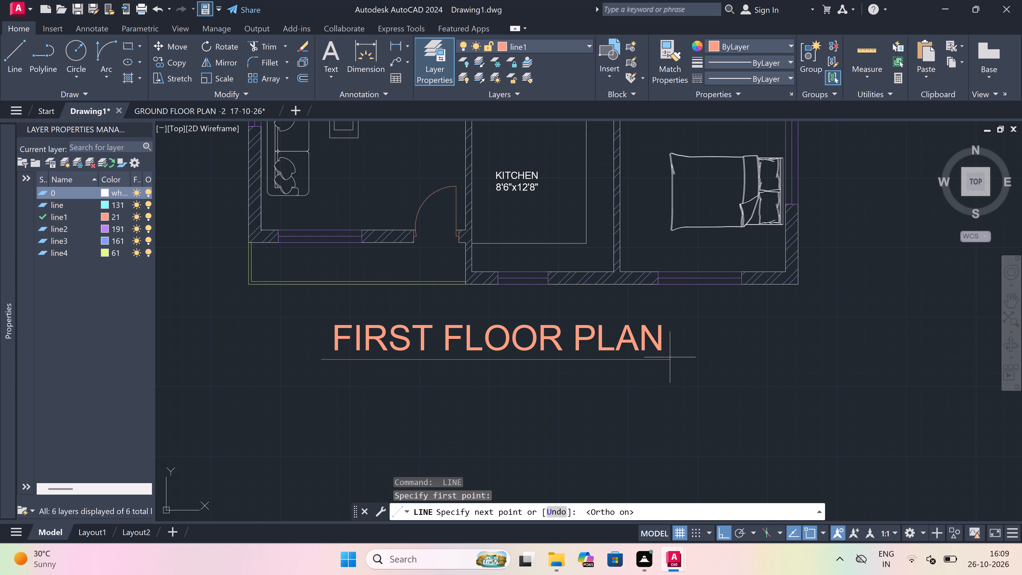
pyautogui.click(673, 356)
pyautogui.press('Escape')
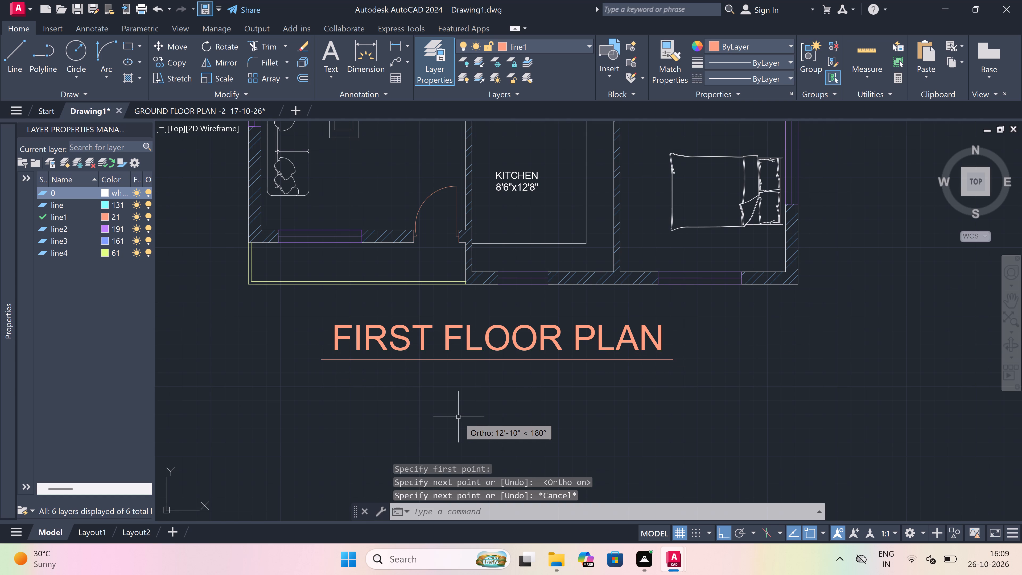
# Draw a rectangular border on layer 0 around the whole floor plan and its FIRST FLOOR PLAN title.
pyautogui.scroll(-1, 458, 417)
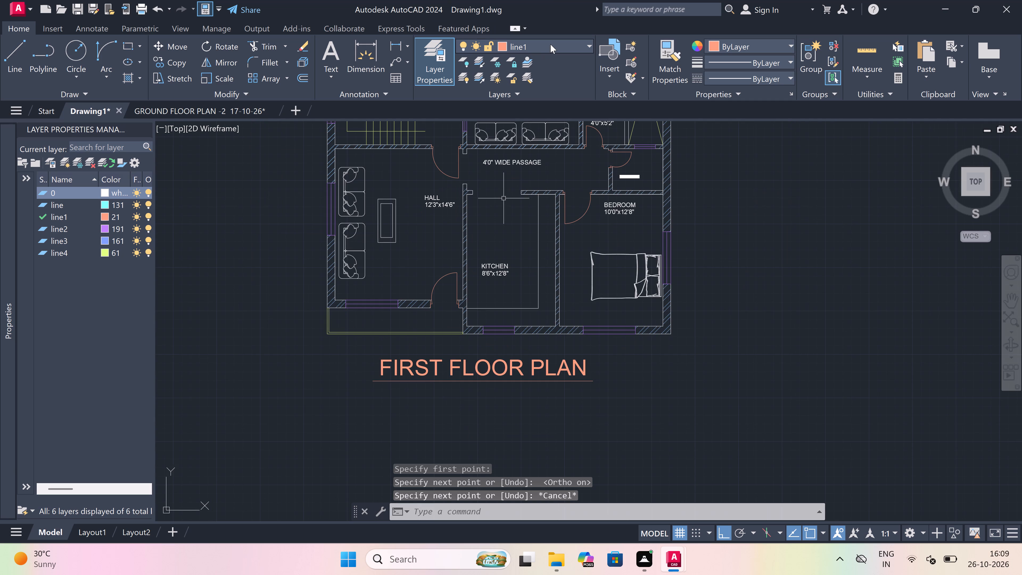
pyautogui.click(550, 44)
pyautogui.click(549, 61)
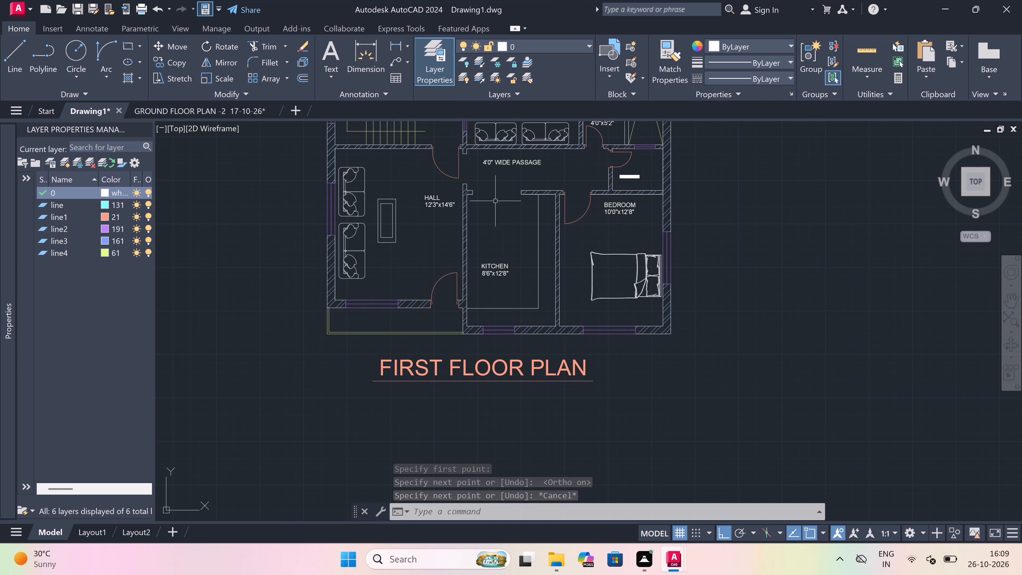
pyautogui.scroll(-5, 473, 245)
pyautogui.scroll(1, 472, 217)
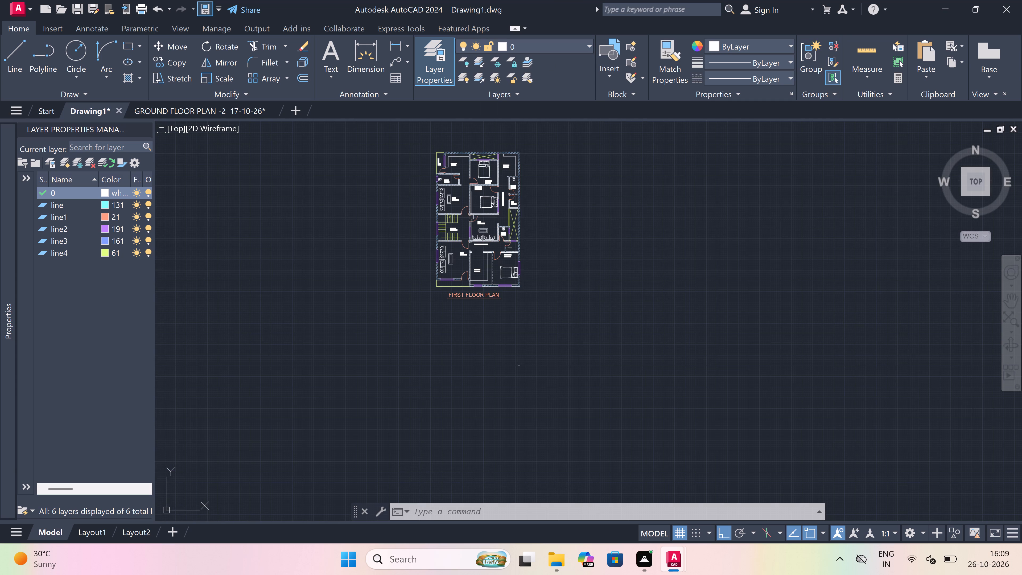
pyautogui.write('re')
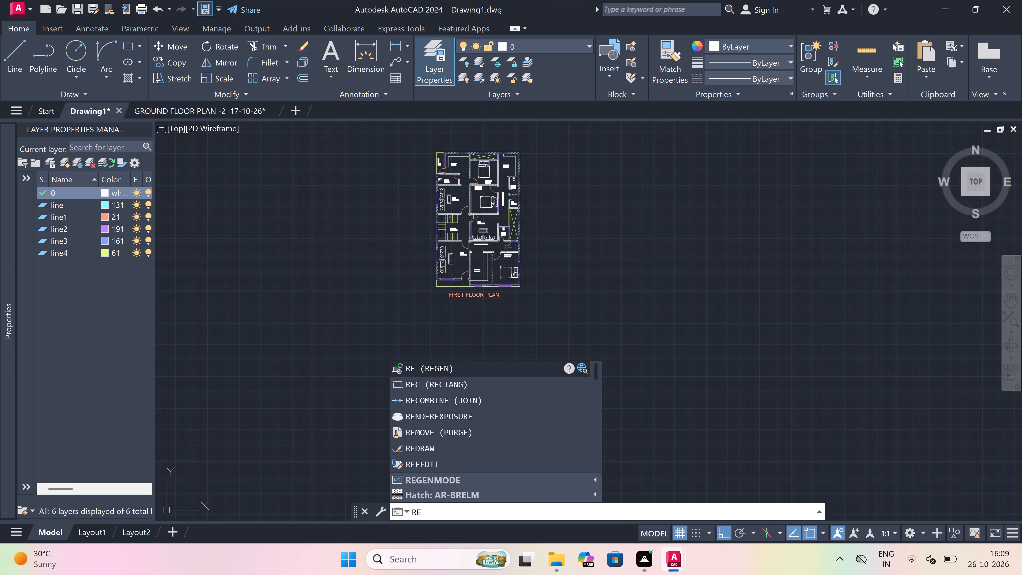
pyautogui.press('c')
pyautogui.press('space')
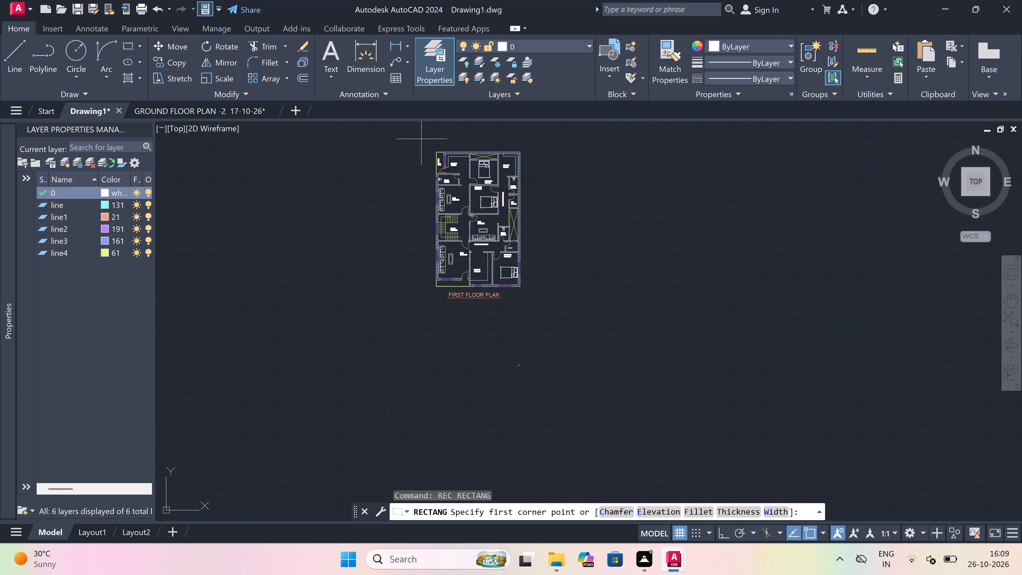
pyautogui.click(426, 140)
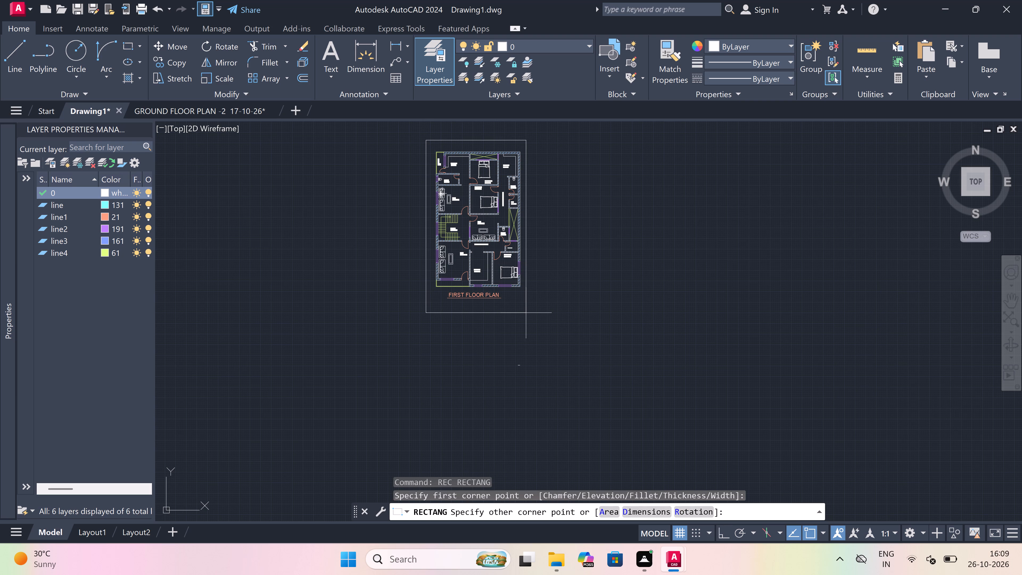
pyautogui.moveTo(529, 312); pyautogui.dragTo(529, 308)
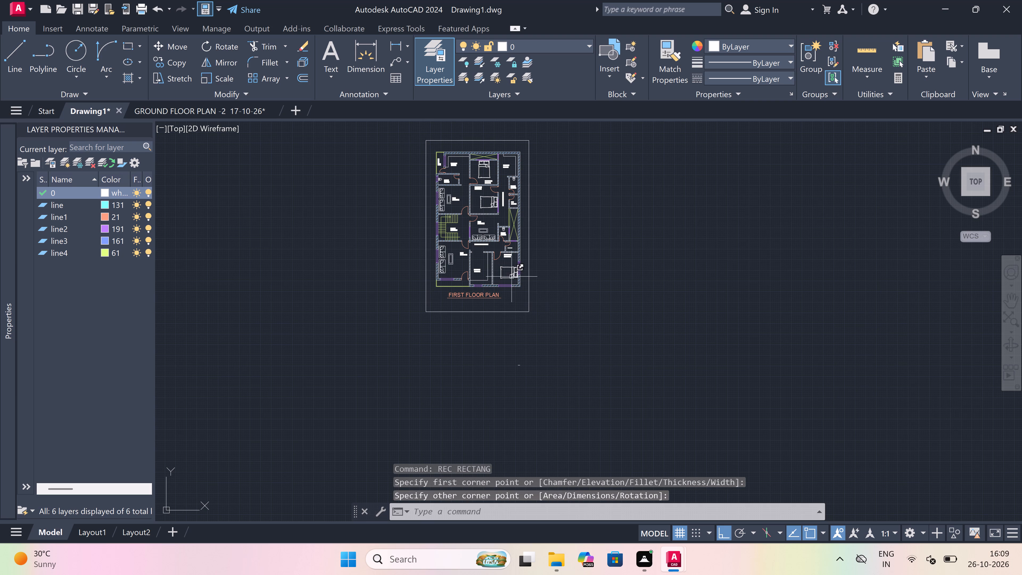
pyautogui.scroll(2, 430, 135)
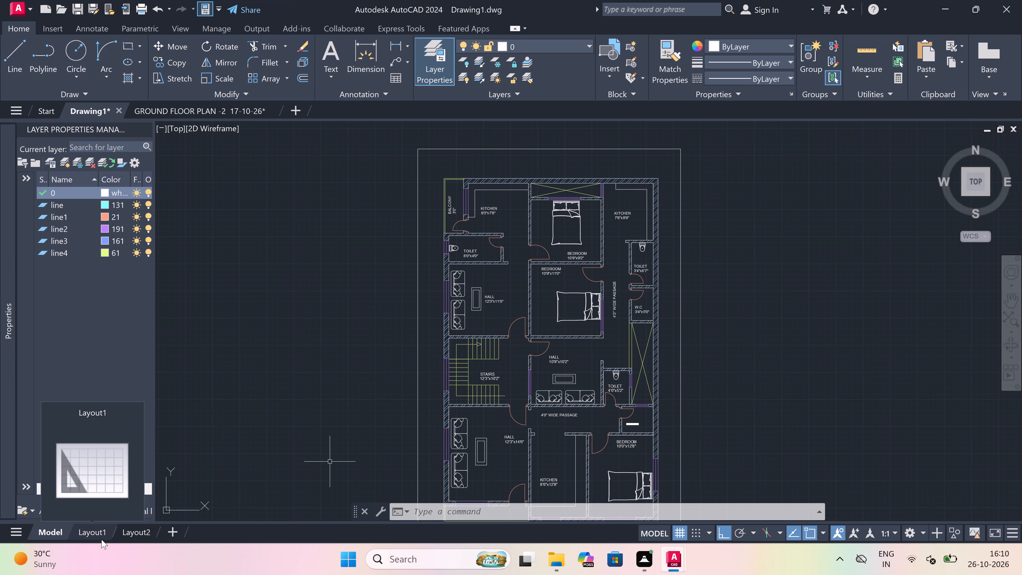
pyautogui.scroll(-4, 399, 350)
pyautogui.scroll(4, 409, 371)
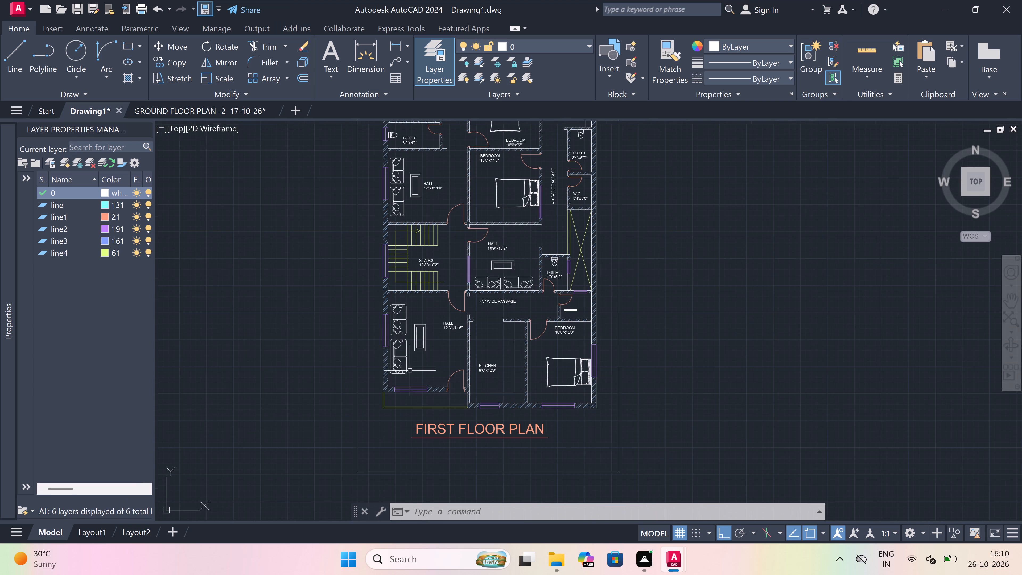
# Draw the rectangular outline of a stove on the south counter of the 8'6"x12'8" kitchen, just inside the window.
pyautogui.scroll(-1, 410, 371)
pyautogui.scroll(2, 449, 389)
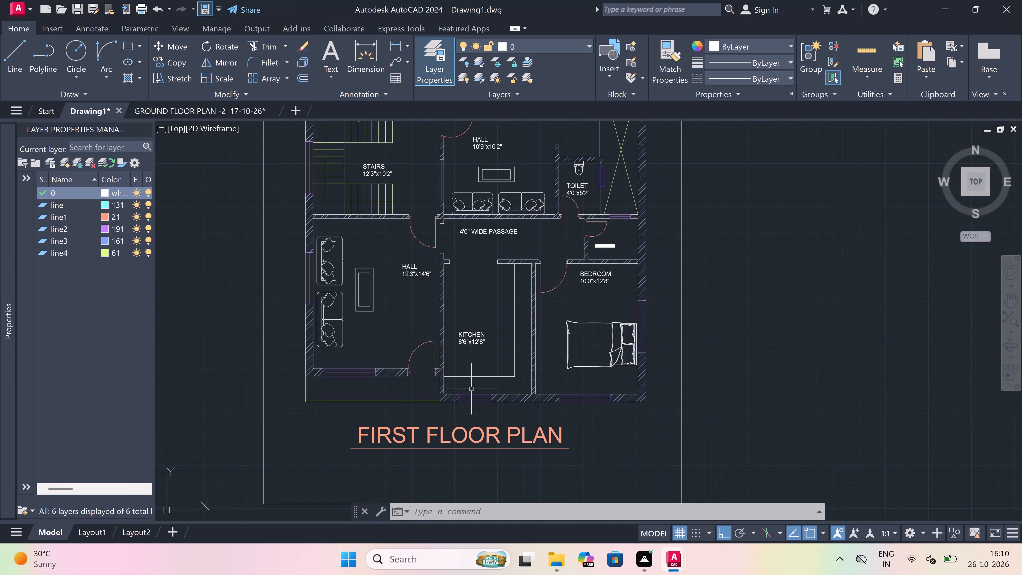
pyautogui.scroll(2, 493, 389)
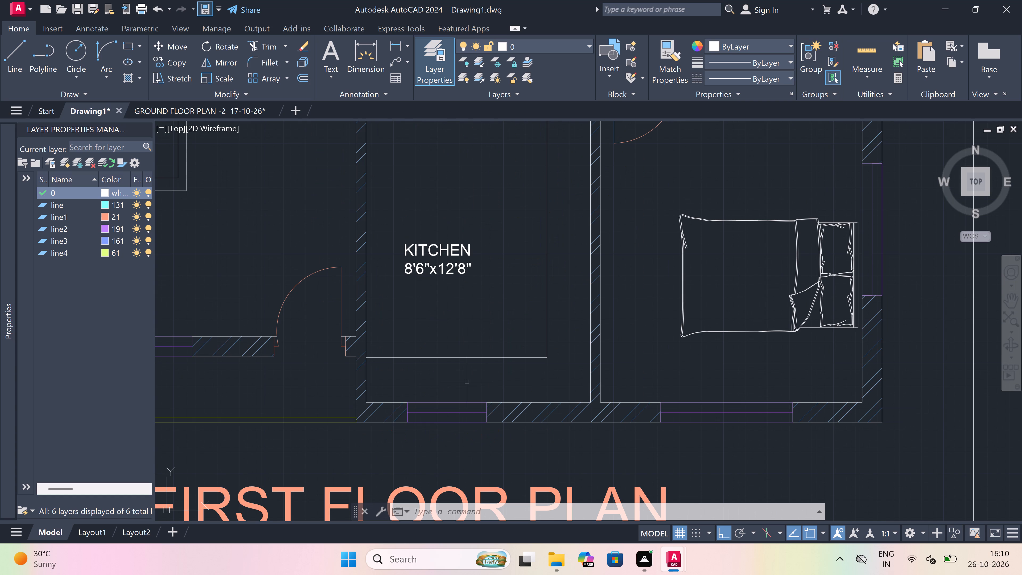
pyautogui.scroll(1, 467, 382)
pyautogui.write('rec')
pyautogui.press('space')
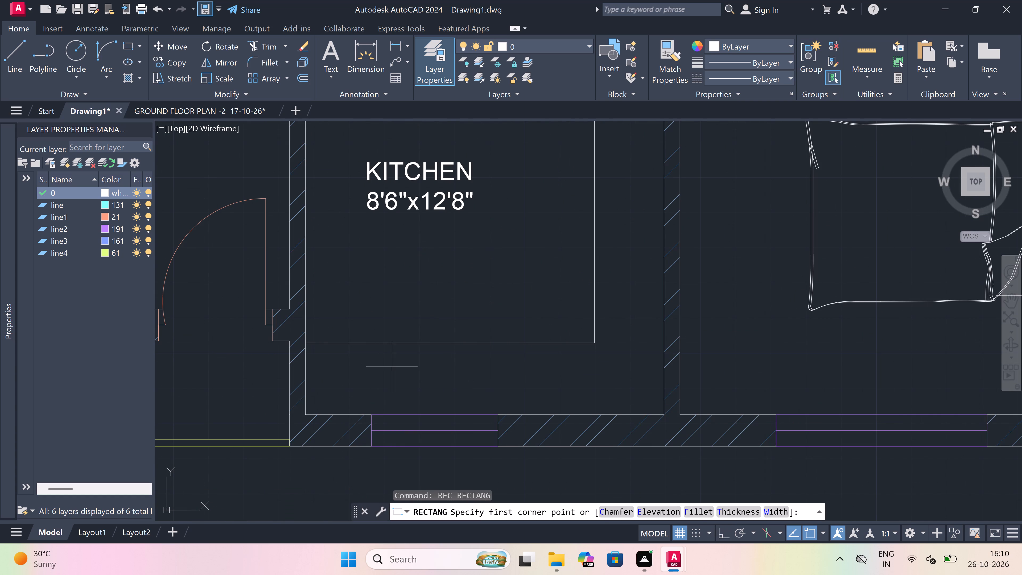
pyautogui.scroll(1, 392, 367)
pyautogui.click(381, 350)
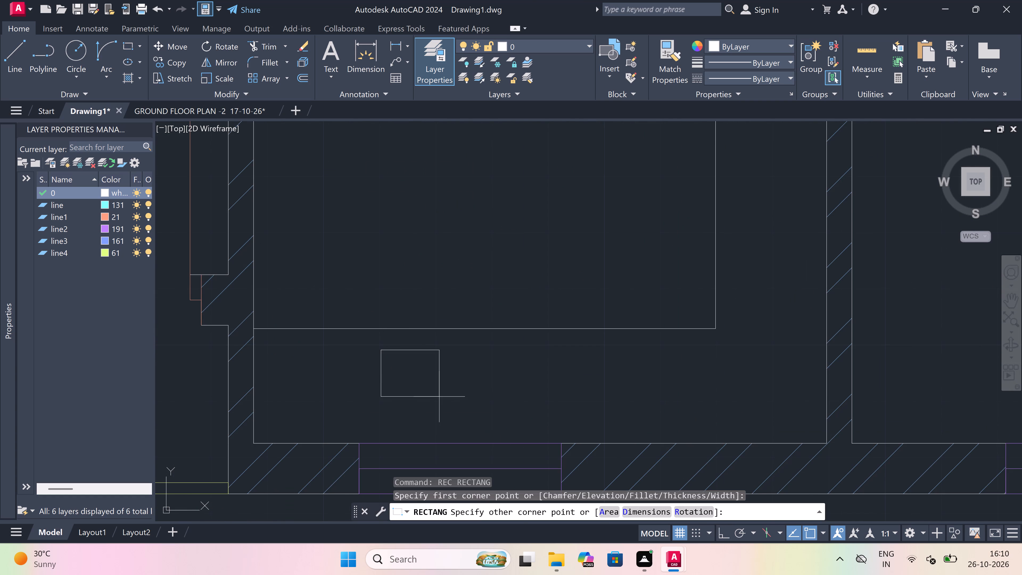
pyautogui.click(552, 425)
# Draw a small knob rectangle on the stove outline's north edge near its west end and copy it about 1'-6" east.
pyautogui.scroll(1, 426, 348)
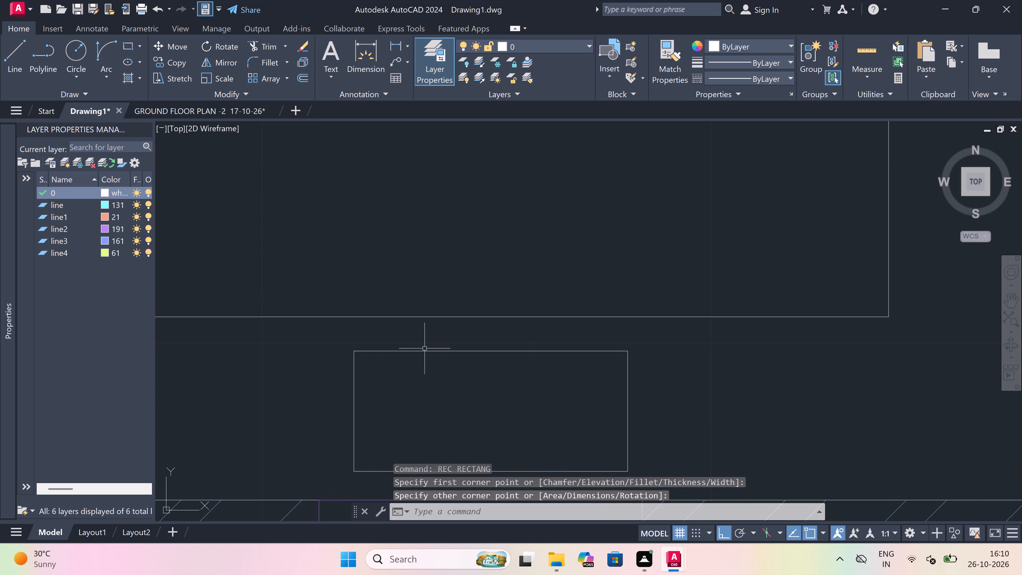
pyautogui.press('space')
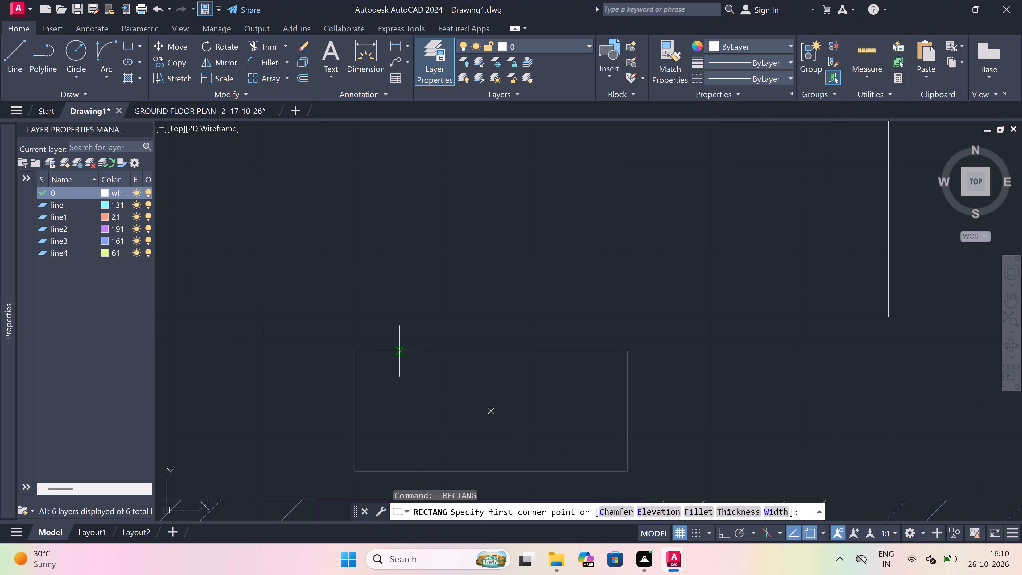
pyautogui.click(399, 351)
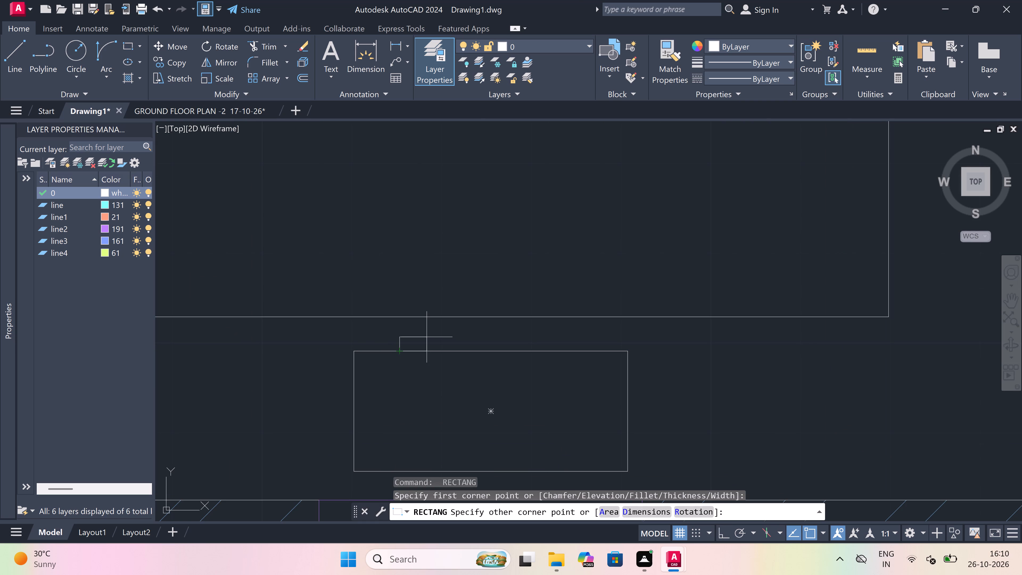
pyautogui.click(428, 337)
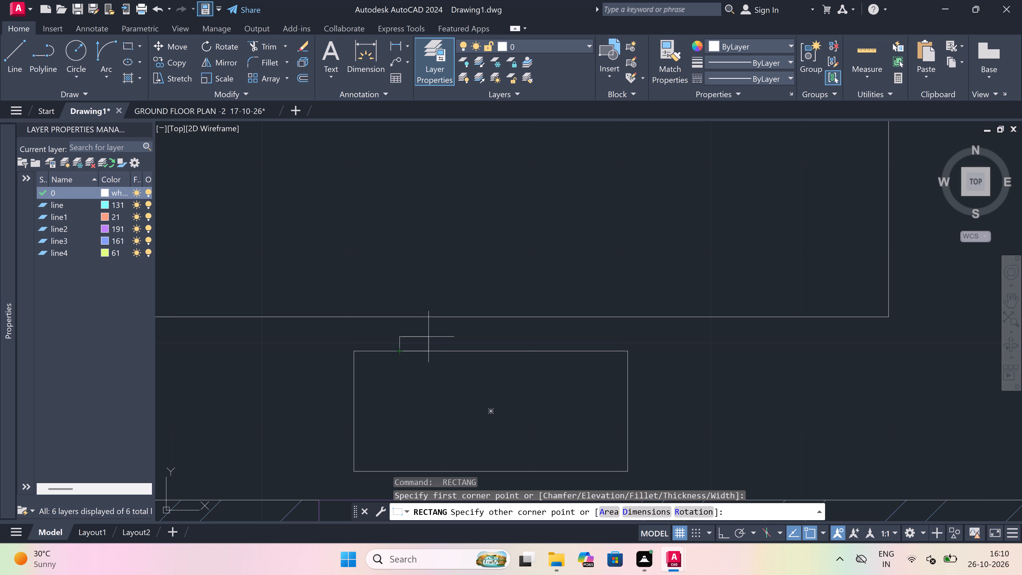
pyautogui.click(423, 338)
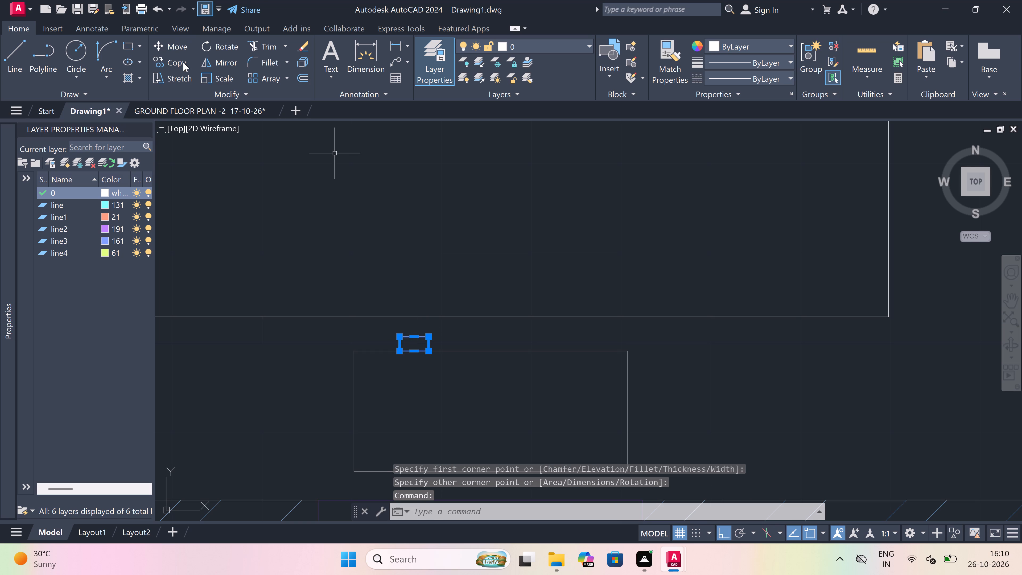
pyautogui.moveTo(183, 61); pyautogui.dragTo(199, 72)
pyautogui.moveTo(177, 60); pyautogui.dragTo(181, 61)
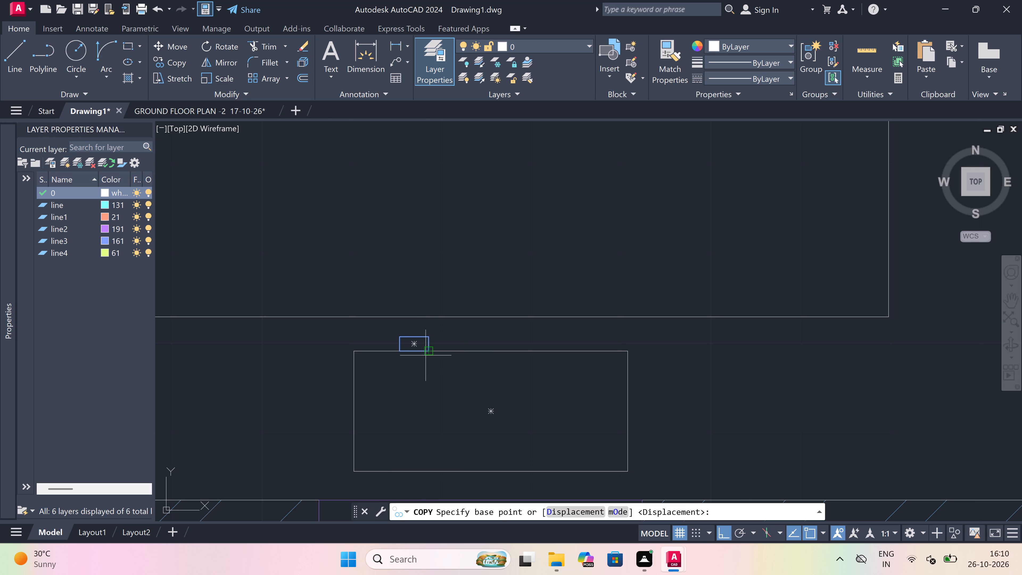
pyautogui.moveTo(427, 354); pyautogui.dragTo(452, 349)
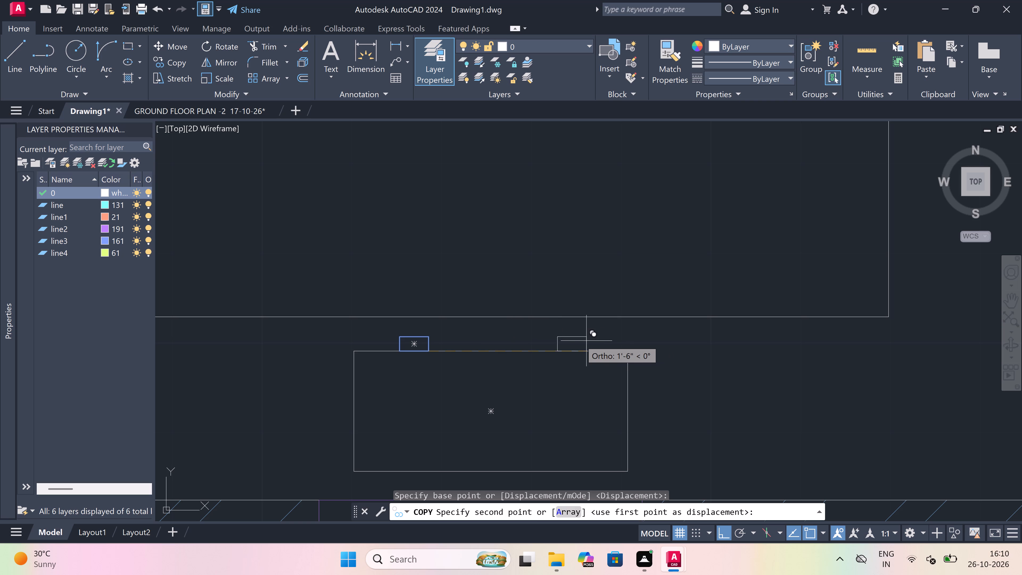
pyautogui.moveTo(585, 348); pyautogui.dragTo(579, 342)
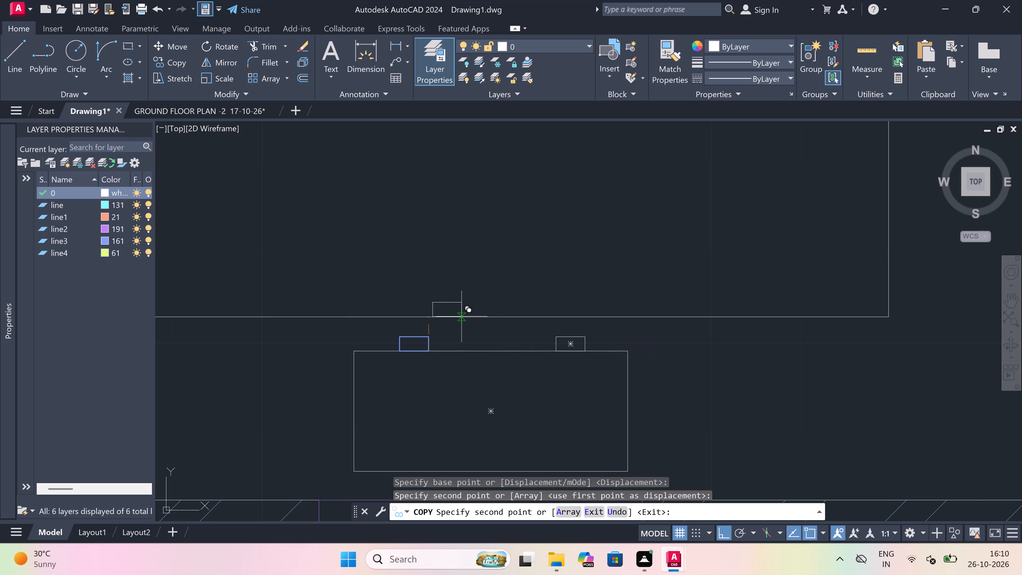
pyautogui.press('Escape')
# Draw a circle of about 1" radius in the stove's northwest corner area and copy it about 7" south.
pyautogui.scroll(-3, 461, 316)
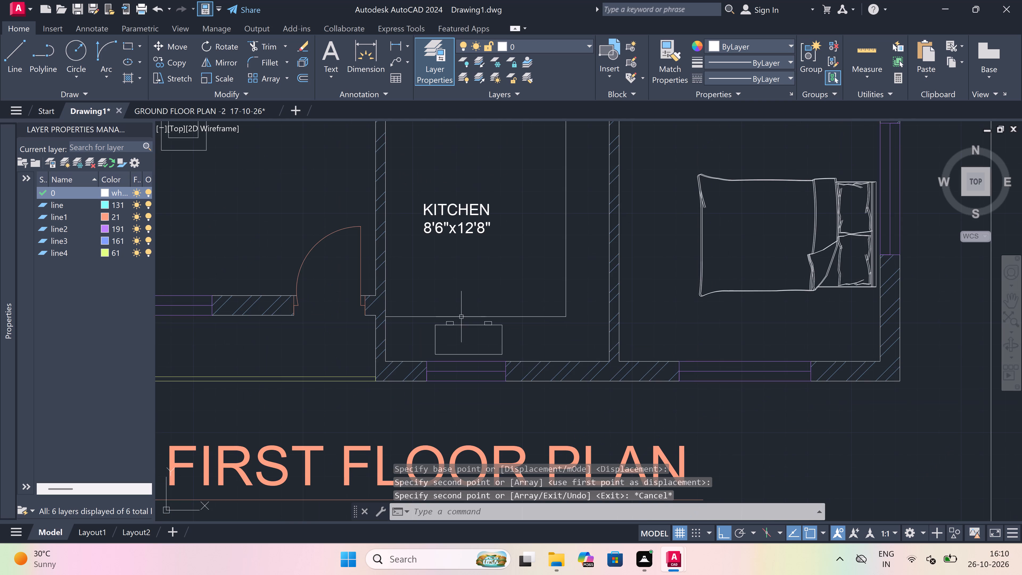
pyautogui.scroll(2, 461, 350)
pyautogui.scroll(1, 483, 302)
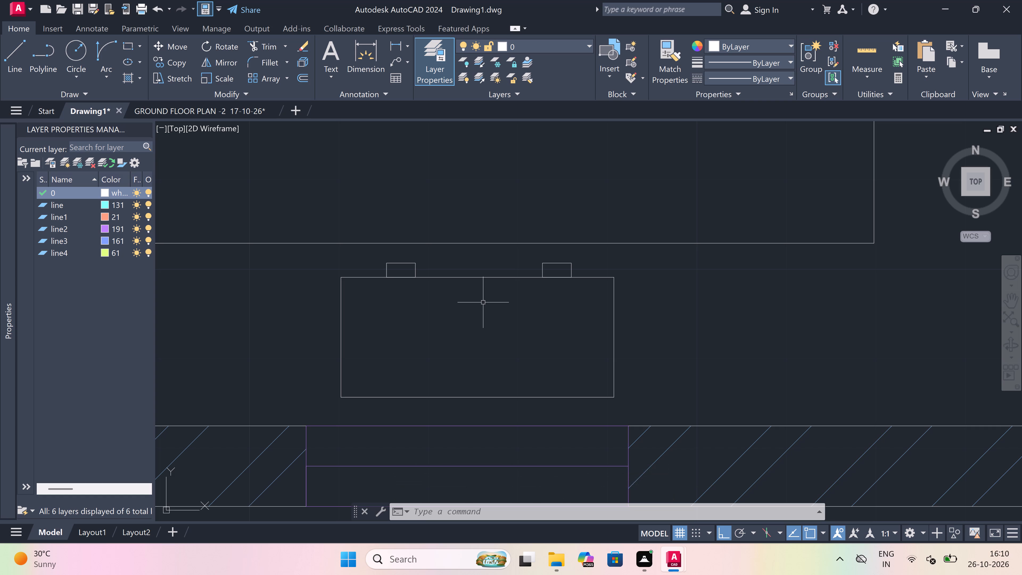
pyautogui.scroll(-2, 480, 313)
pyautogui.scroll(2, 471, 313)
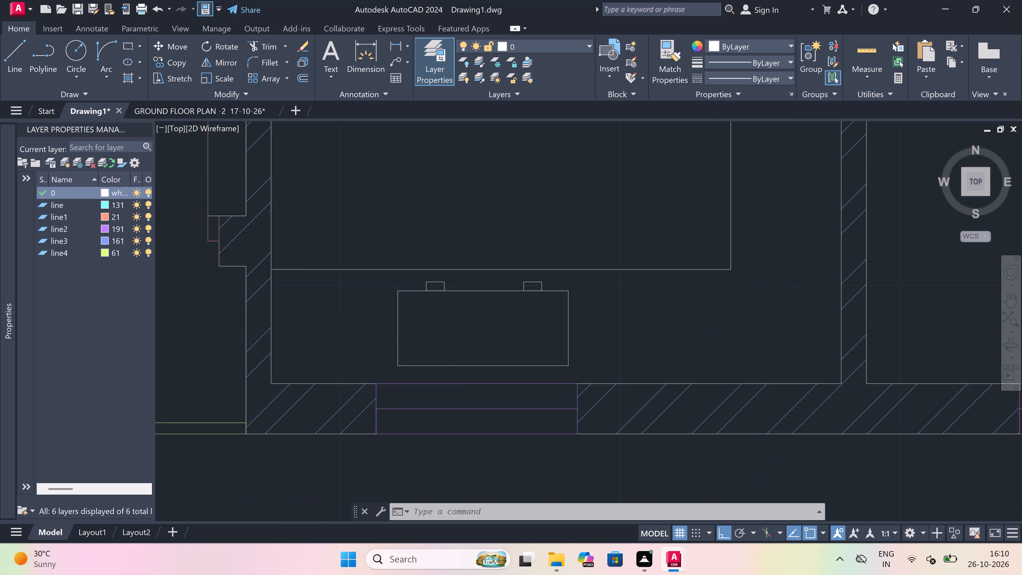
pyautogui.scroll(1, 443, 317)
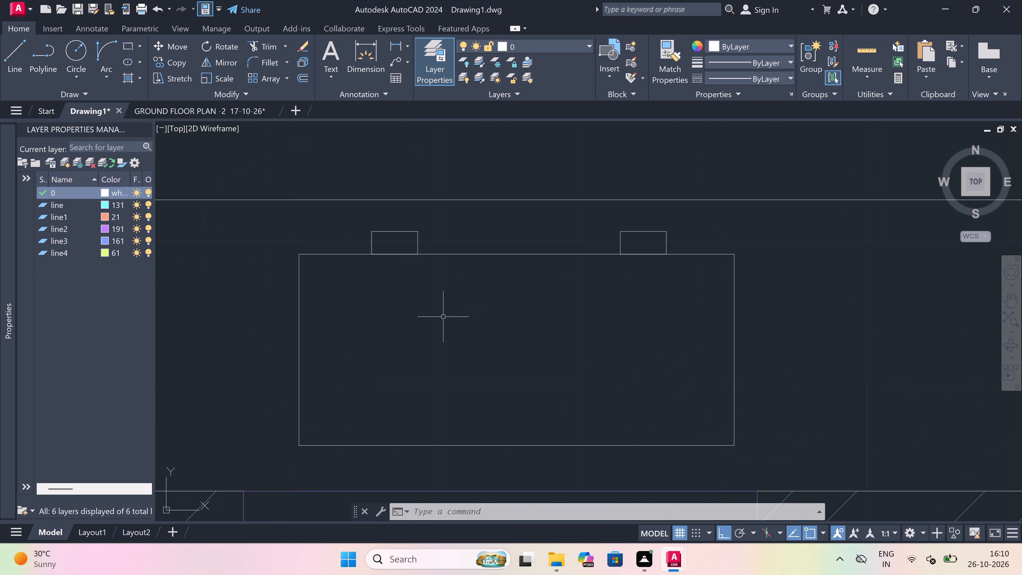
pyautogui.press('c')
pyautogui.press('space')
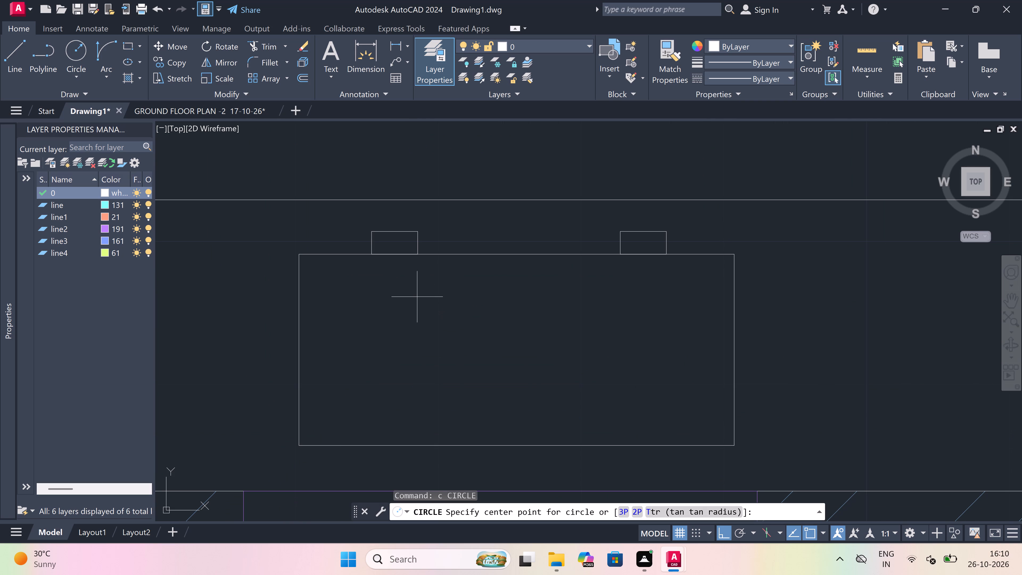
pyautogui.click(390, 304)
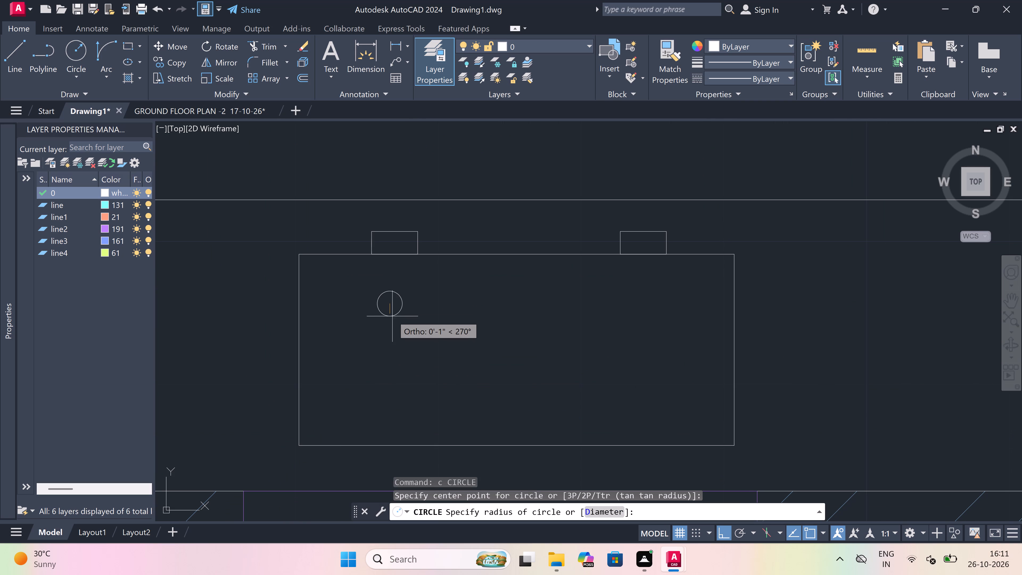
pyautogui.click(392, 322)
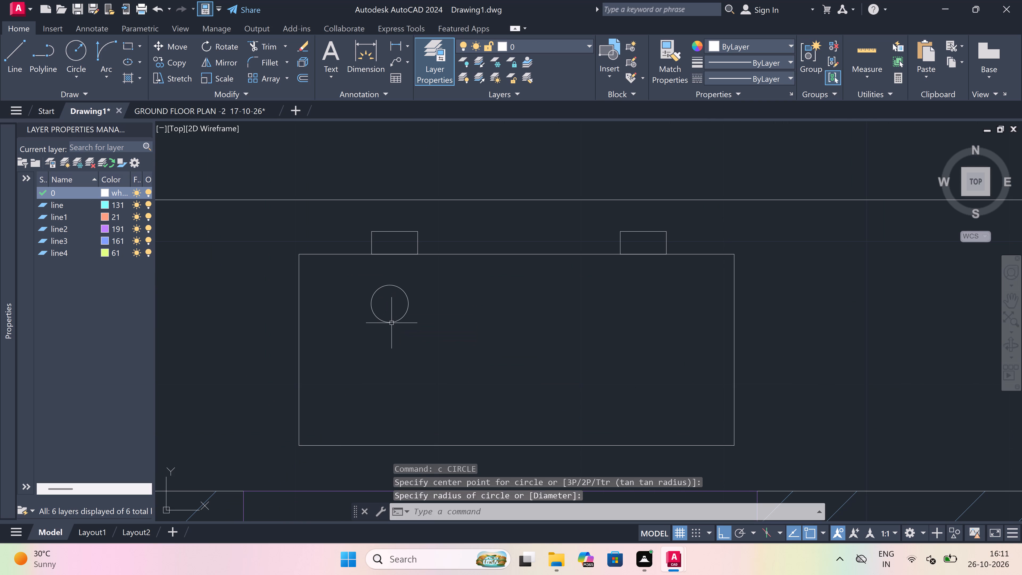
pyautogui.click(392, 323)
pyautogui.moveTo(176, 61); pyautogui.dragTo(183, 61)
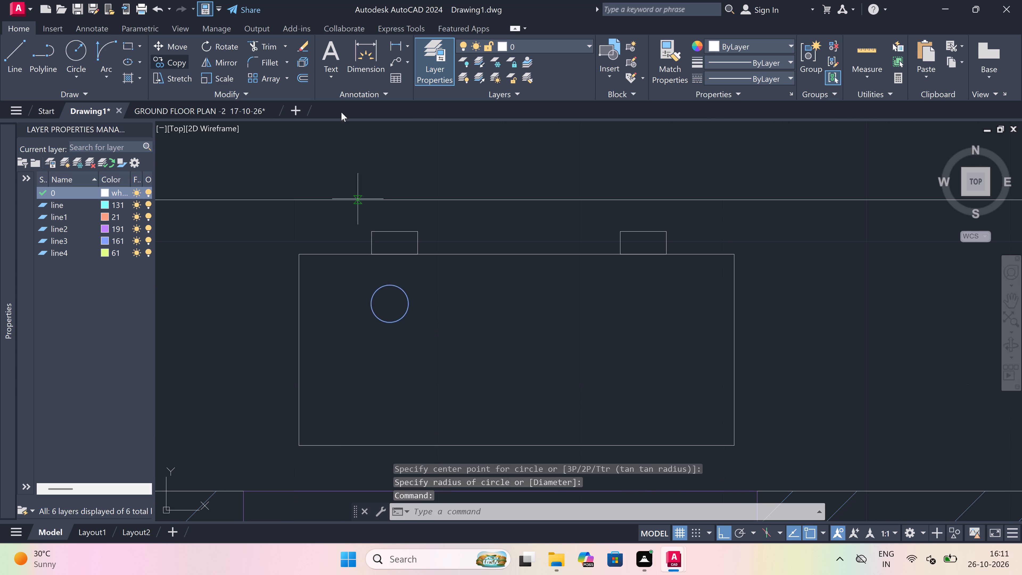
pyautogui.click(394, 303)
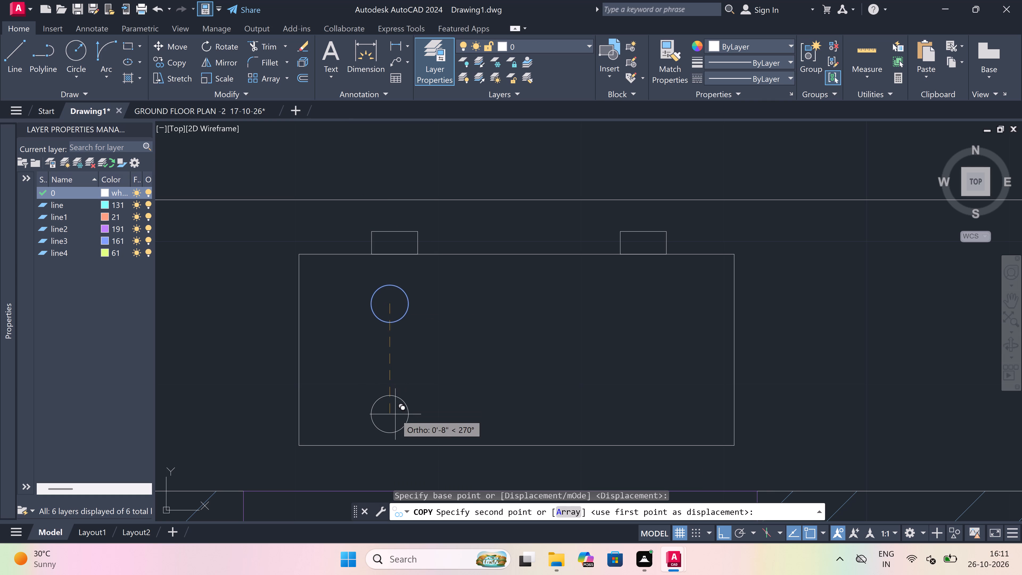
pyautogui.click(393, 402)
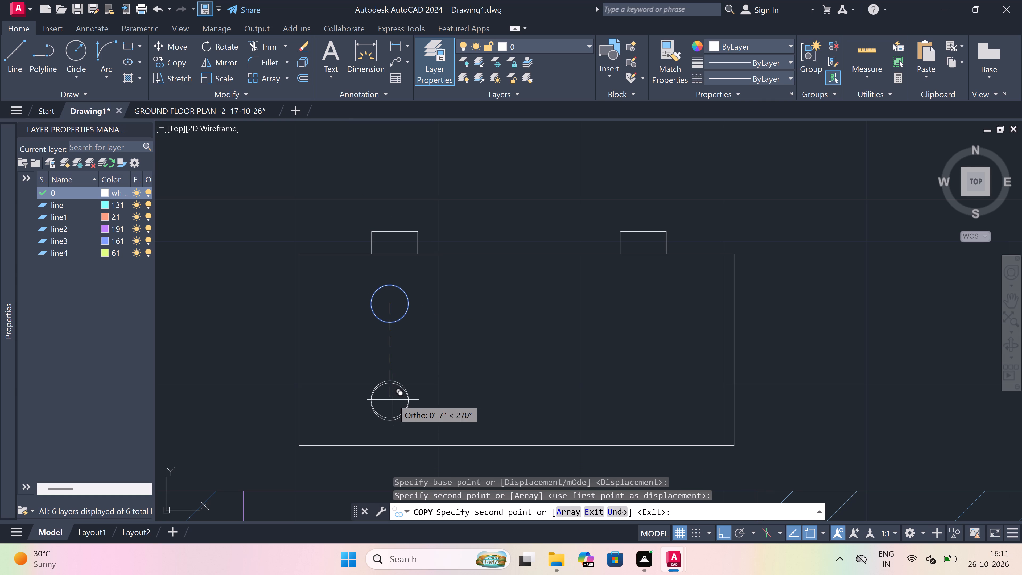
pyautogui.press('Escape')
# Copy both circles about 1'-6" east to the opposite side of the stove outline.
pyautogui.click(432, 294)
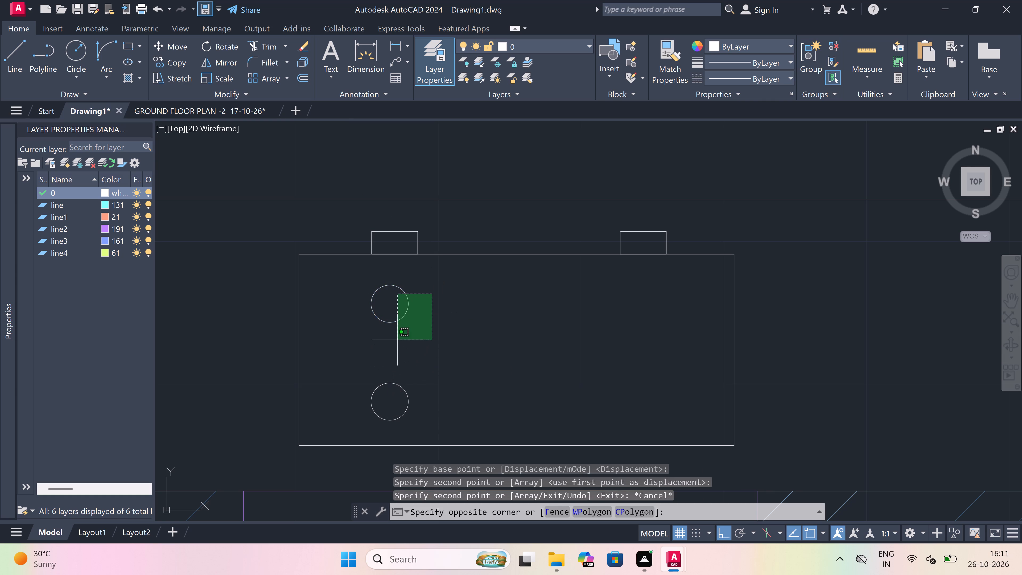
pyautogui.click(386, 407)
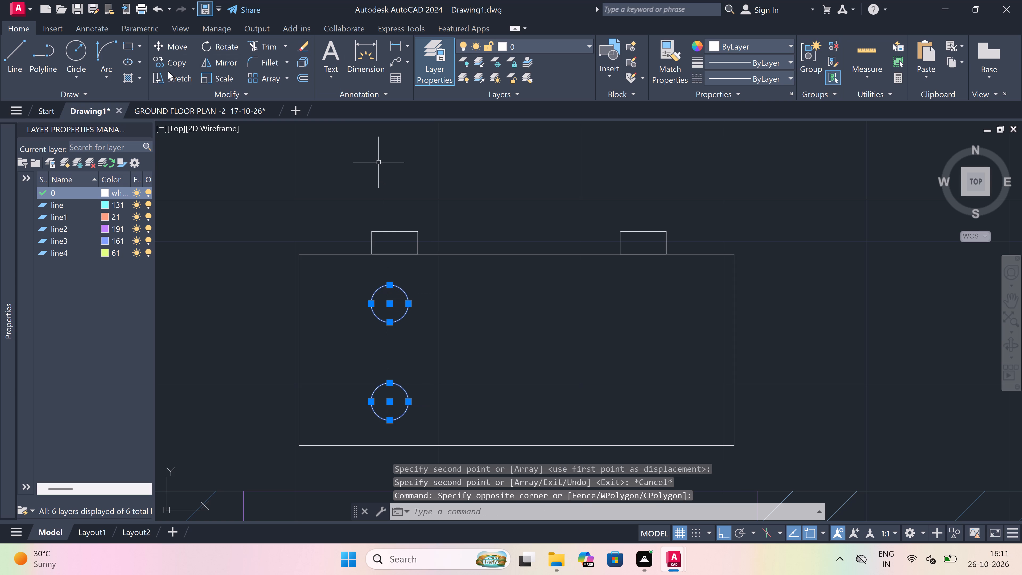
pyautogui.click(175, 63)
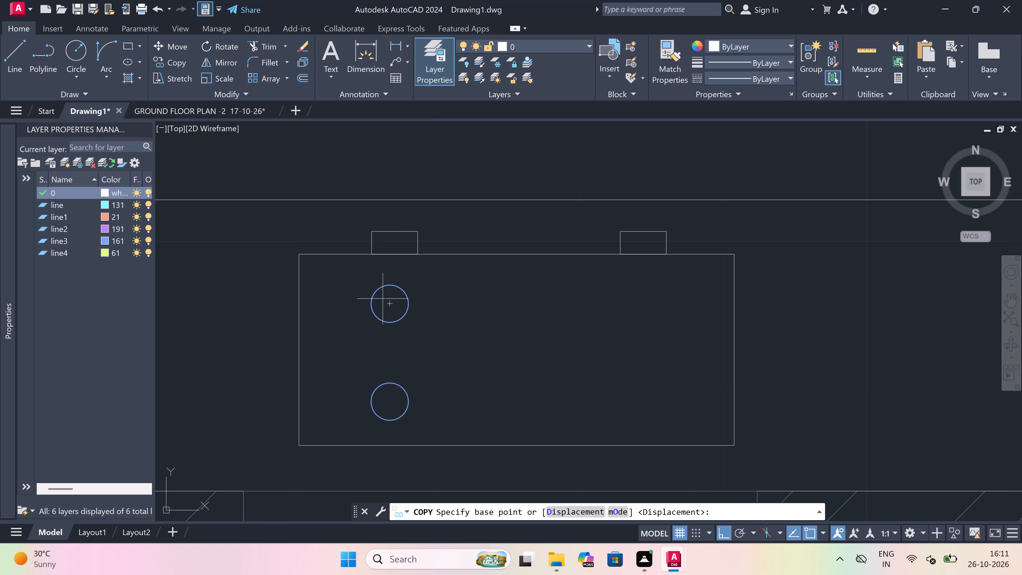
pyautogui.moveTo(391, 301); pyautogui.dragTo(398, 302)
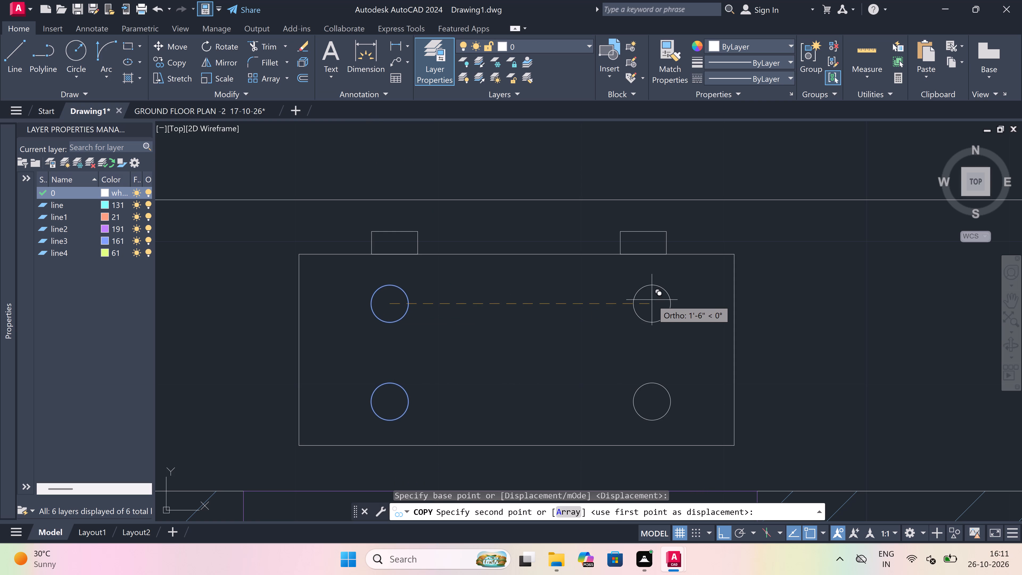
pyautogui.click(645, 298)
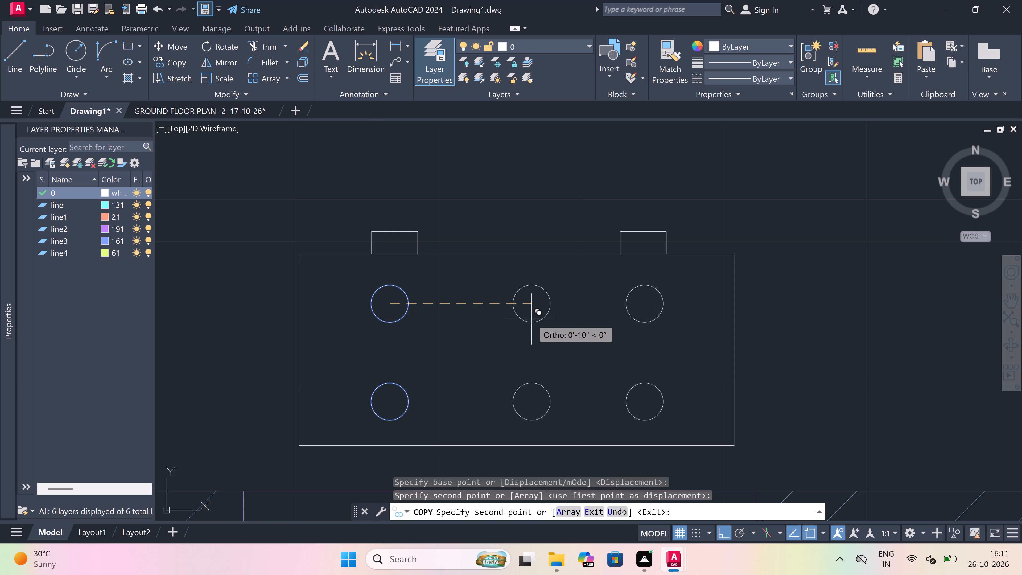
pyautogui.press('Escape')
# Draw a rectangle in the middle of the stove outline, between the four circles.
pyautogui.write('rec')
pyautogui.press('space')
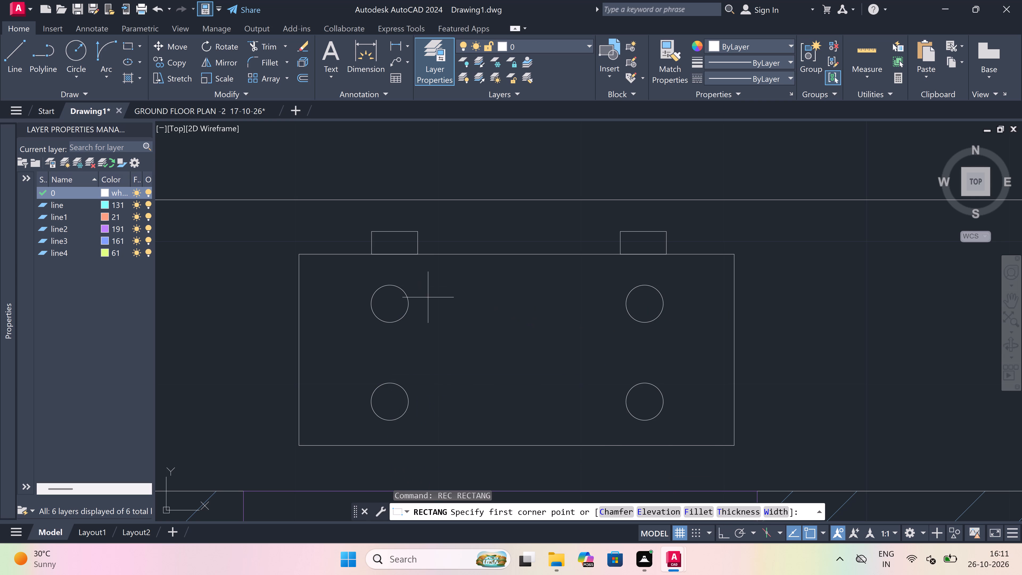
pyautogui.click(432, 298)
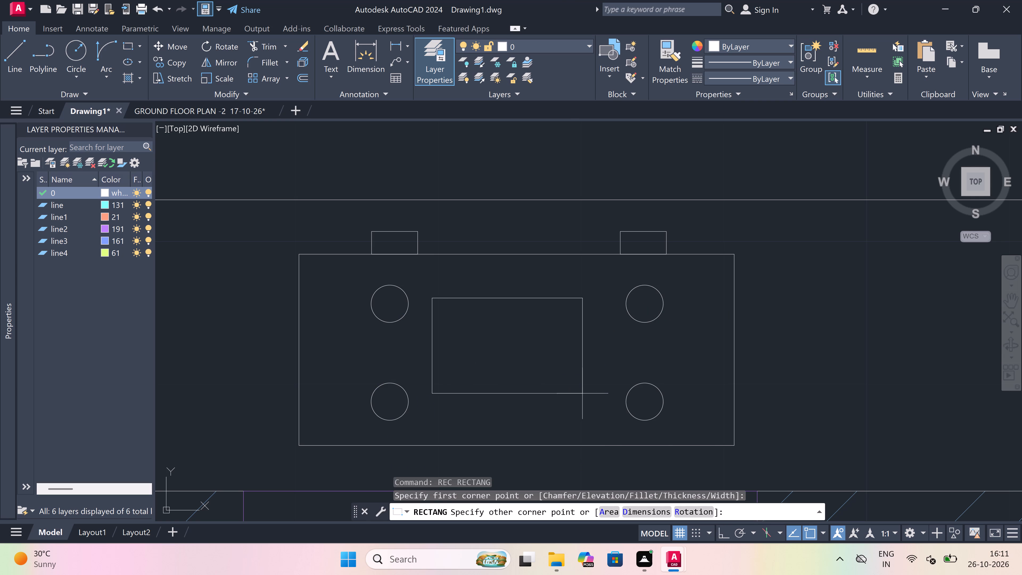
pyautogui.click(609, 410)
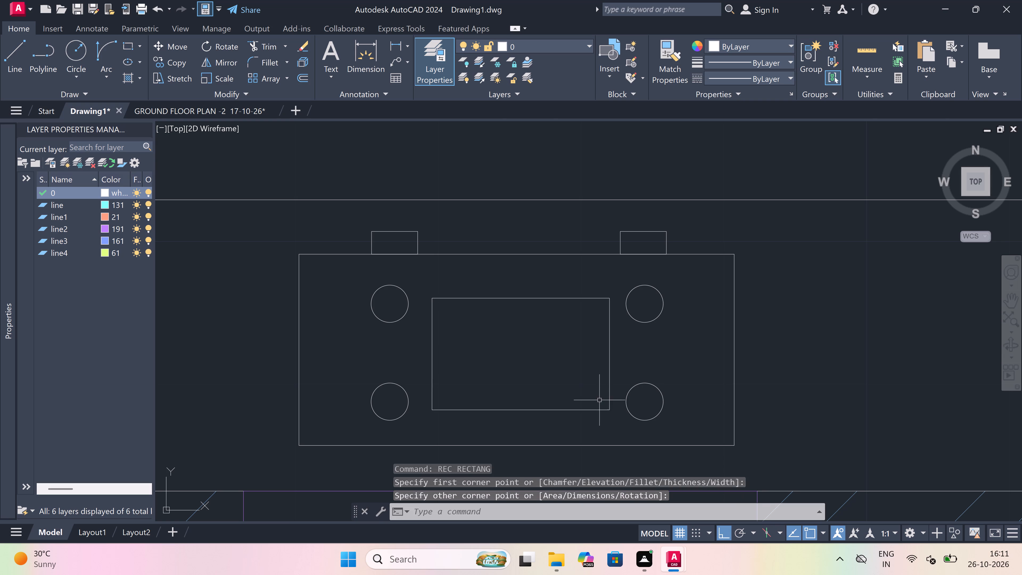
# Draw a tall rectangular stove outline on the west counter of the 9'3"x7'8" kitchen, beside the balcony window.
pyautogui.scroll(-5, 516, 334)
pyautogui.scroll(3, 516, 334)
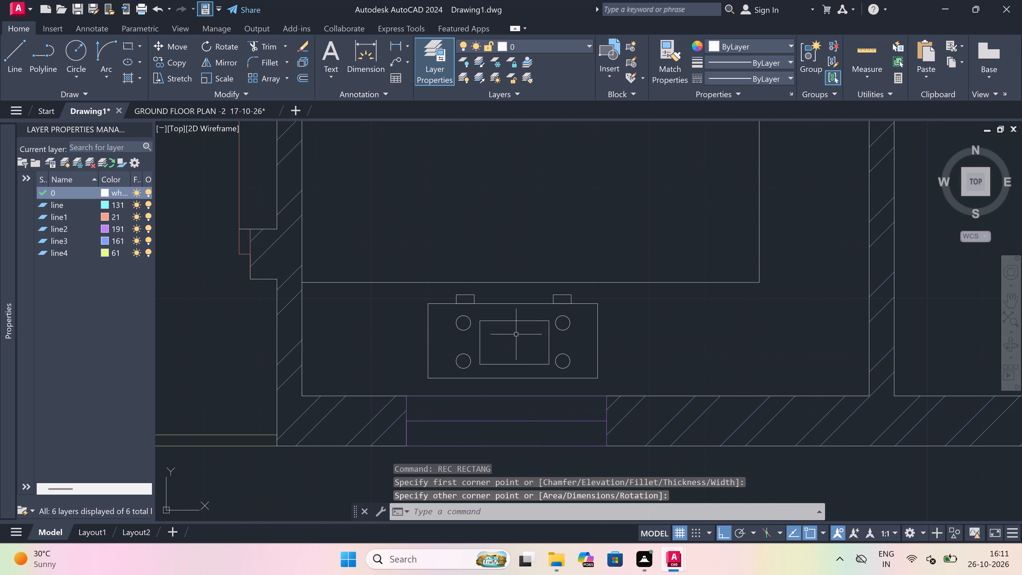
pyautogui.scroll(-6, 516, 334)
pyautogui.scroll(-1, 512, 254)
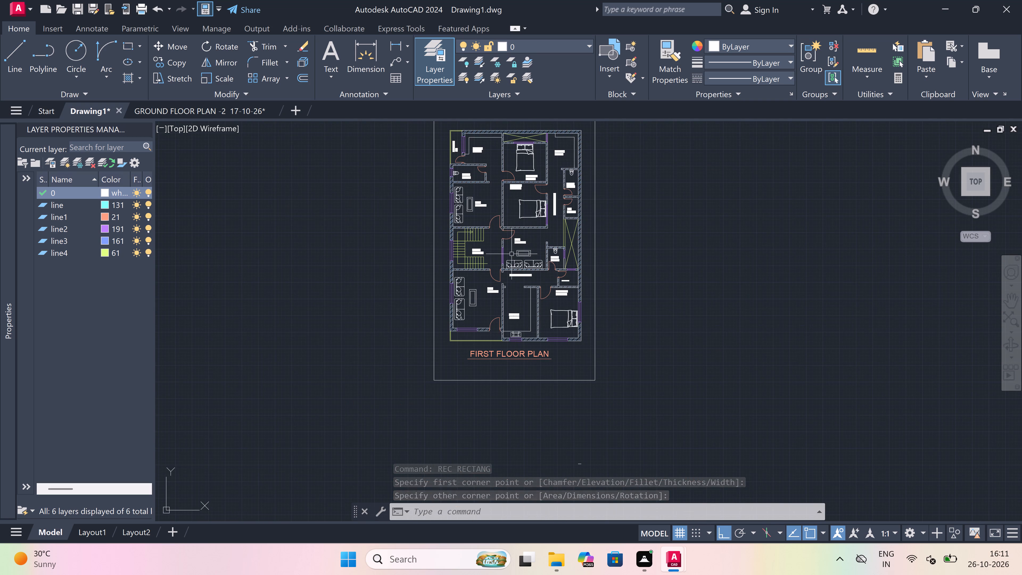
pyautogui.scroll(3, 486, 167)
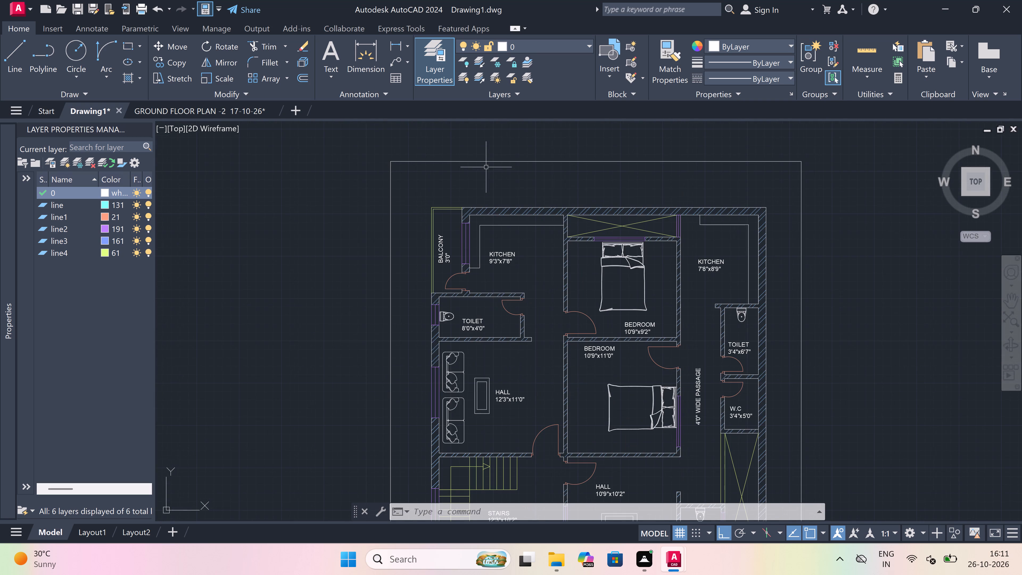
pyautogui.scroll(3, 459, 234)
pyautogui.scroll(1, 512, 229)
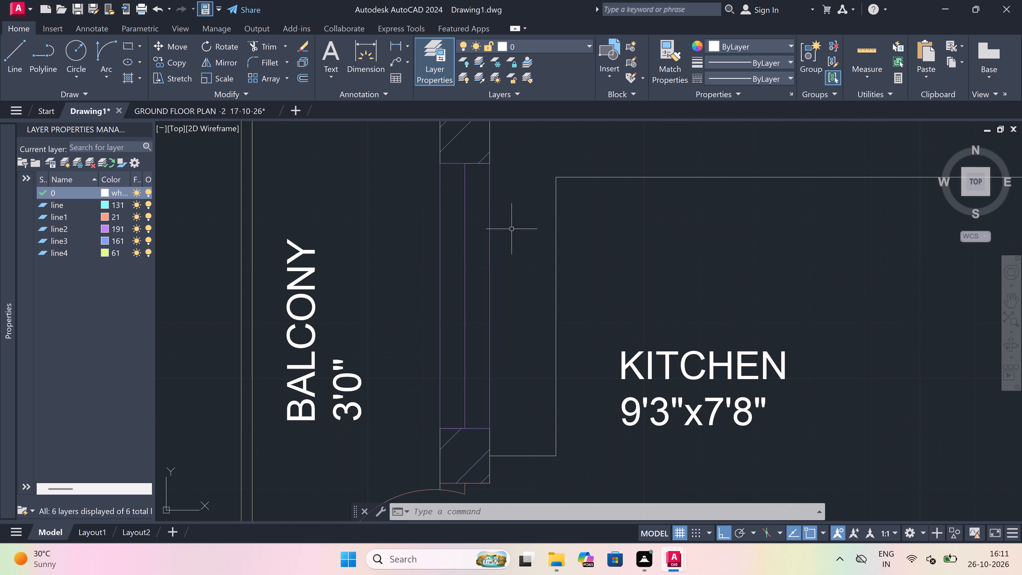
pyautogui.scroll(1, 512, 229)
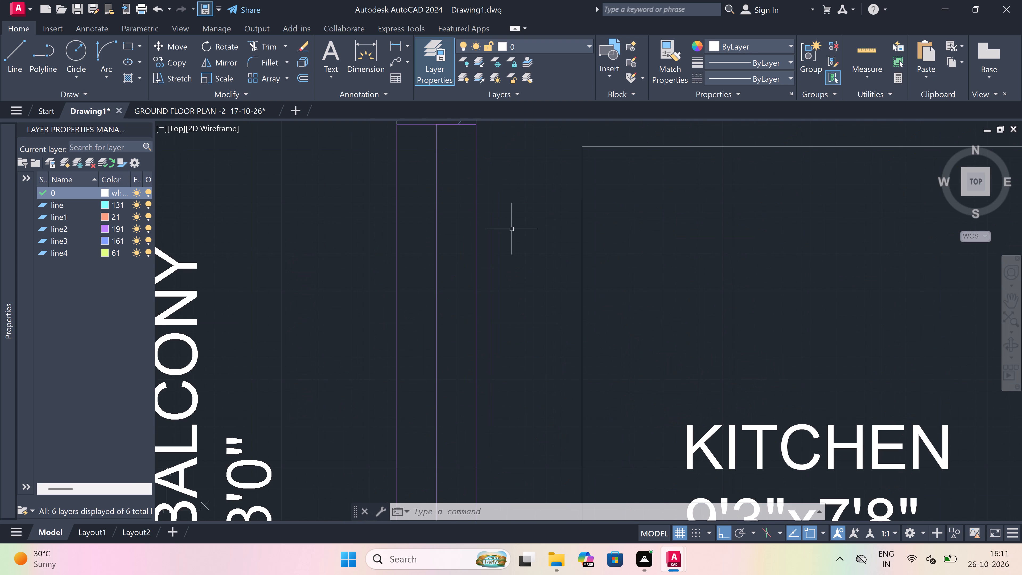
pyautogui.scroll(-1, 512, 229)
pyautogui.write('rec')
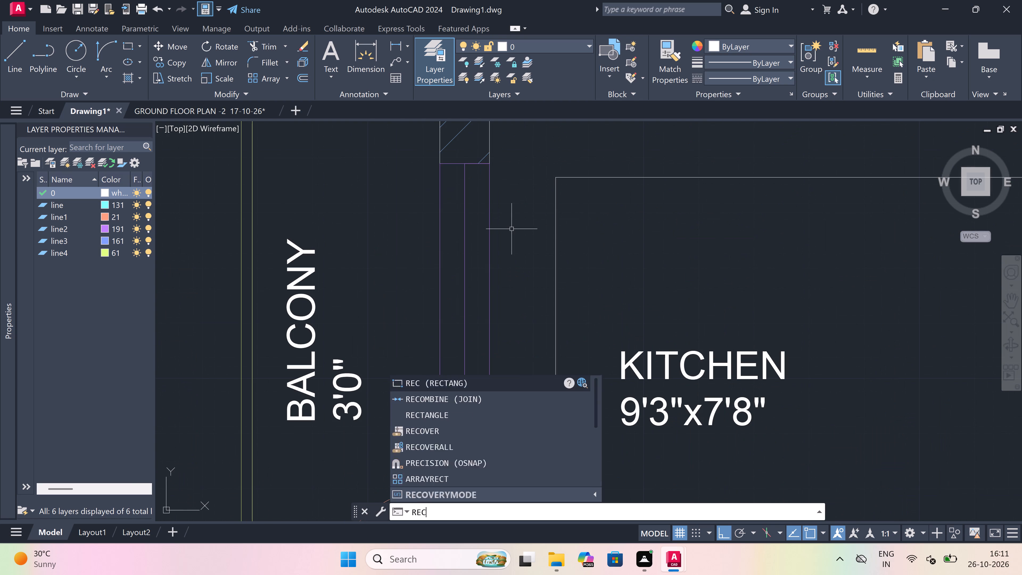
pyautogui.press('space')
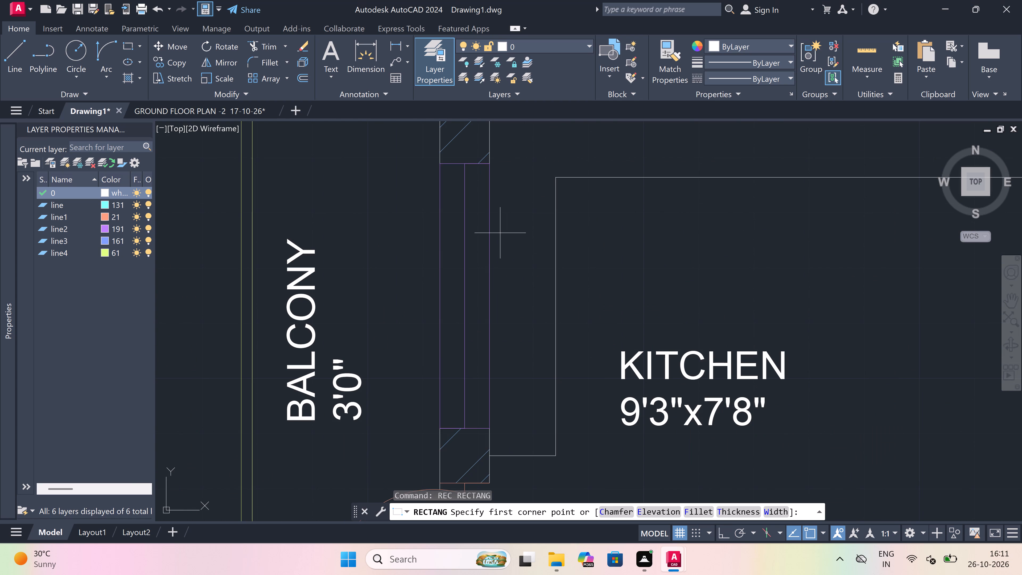
pyautogui.scroll(2, 497, 232)
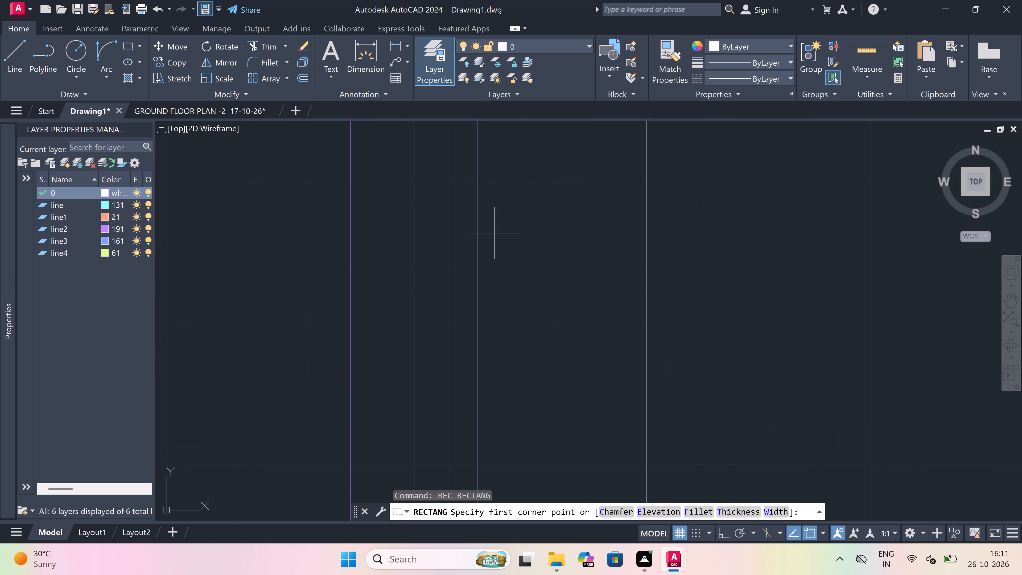
pyautogui.click(492, 229)
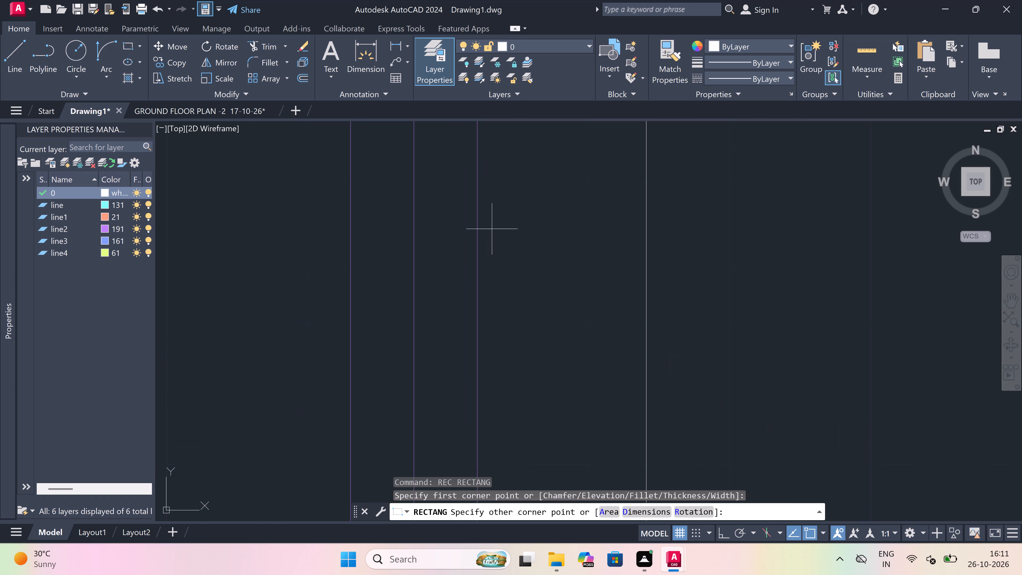
pyautogui.scroll(-2, 568, 367)
pyautogui.scroll(2, 583, 391)
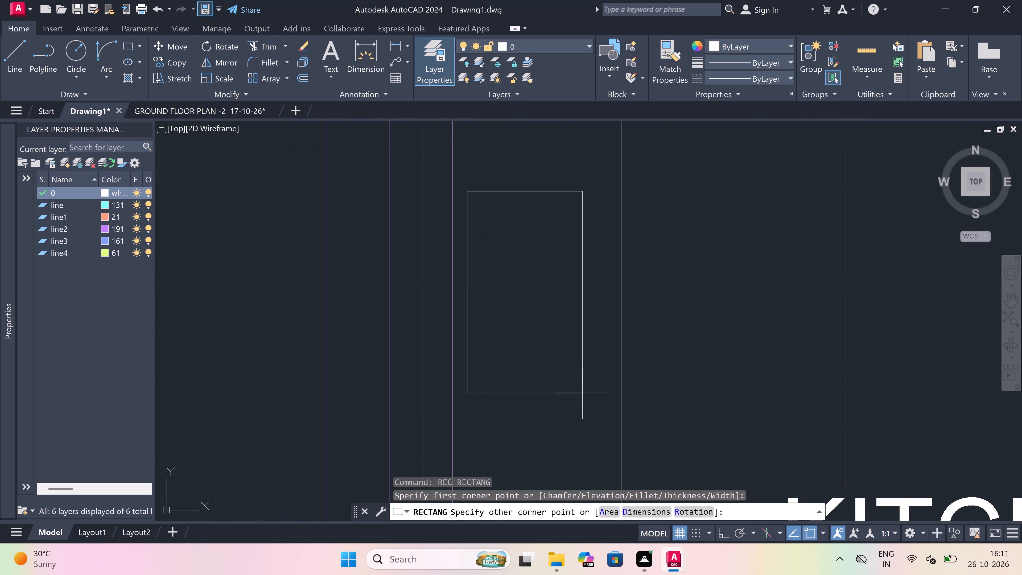
pyautogui.click(586, 430)
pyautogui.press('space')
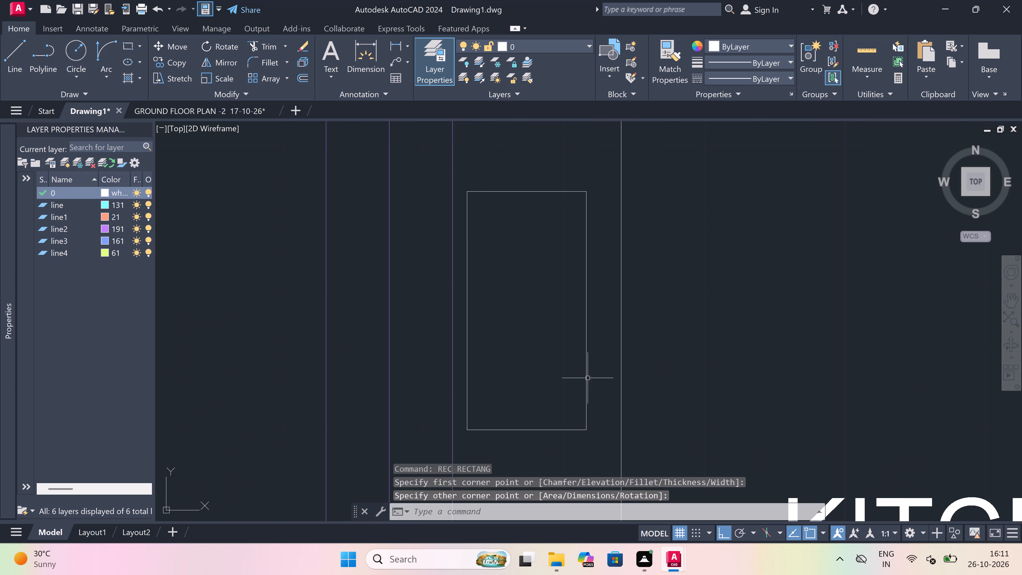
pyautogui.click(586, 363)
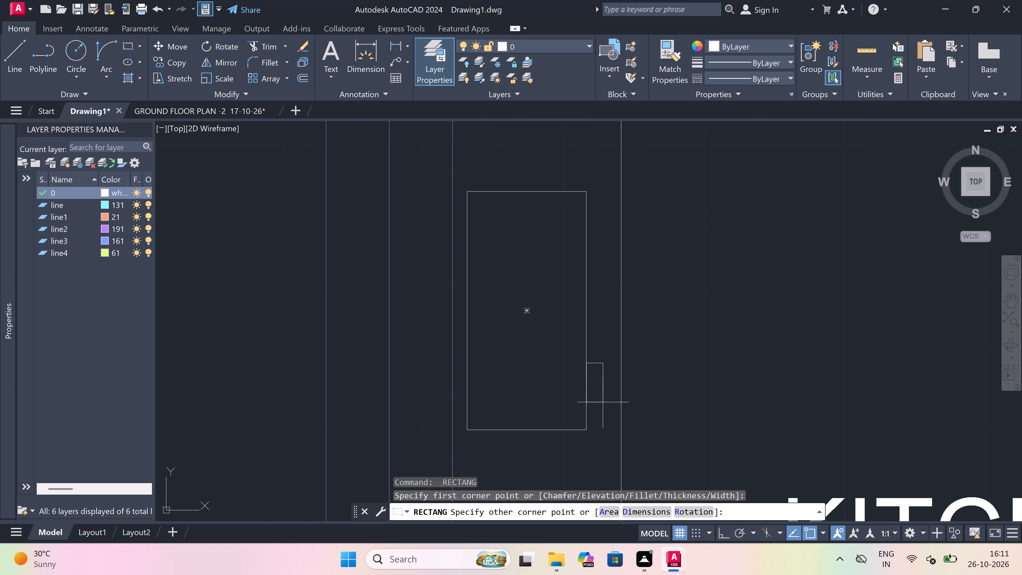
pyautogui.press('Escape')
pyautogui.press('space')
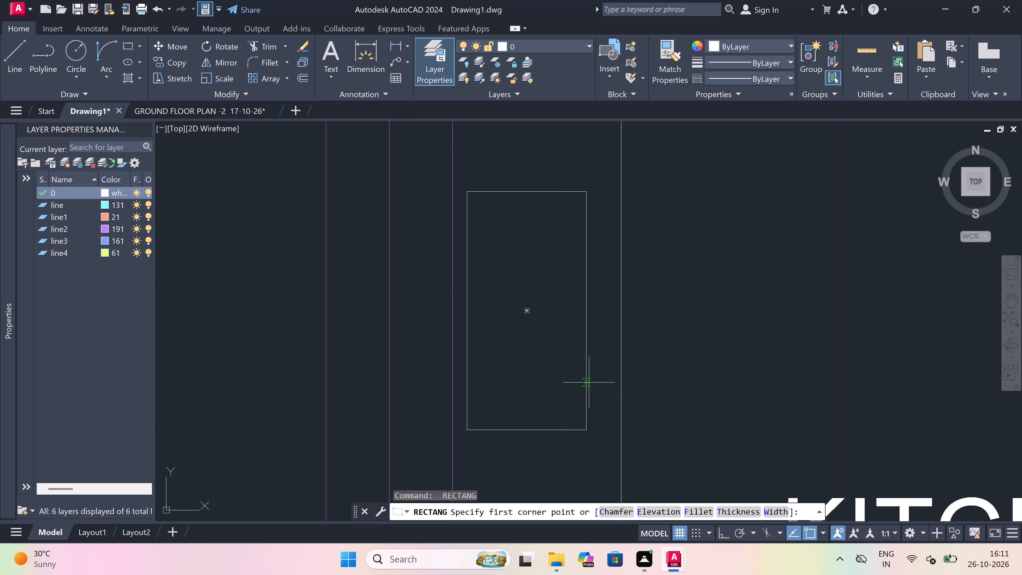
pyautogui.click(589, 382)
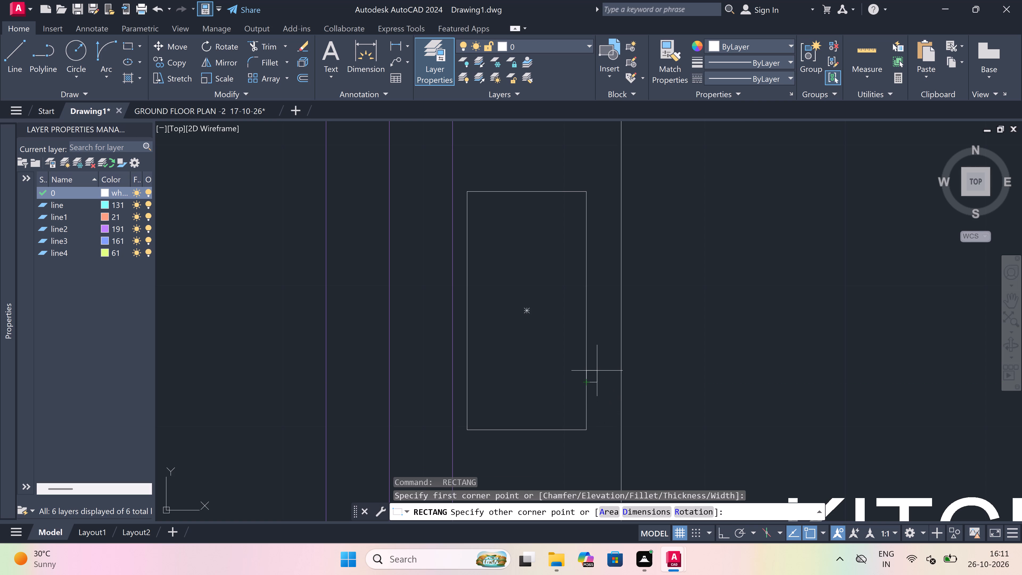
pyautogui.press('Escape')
# Draw a small knob rectangle on the stove outline's east edge near its south end and copy it north along that edge.
pyautogui.press('space')
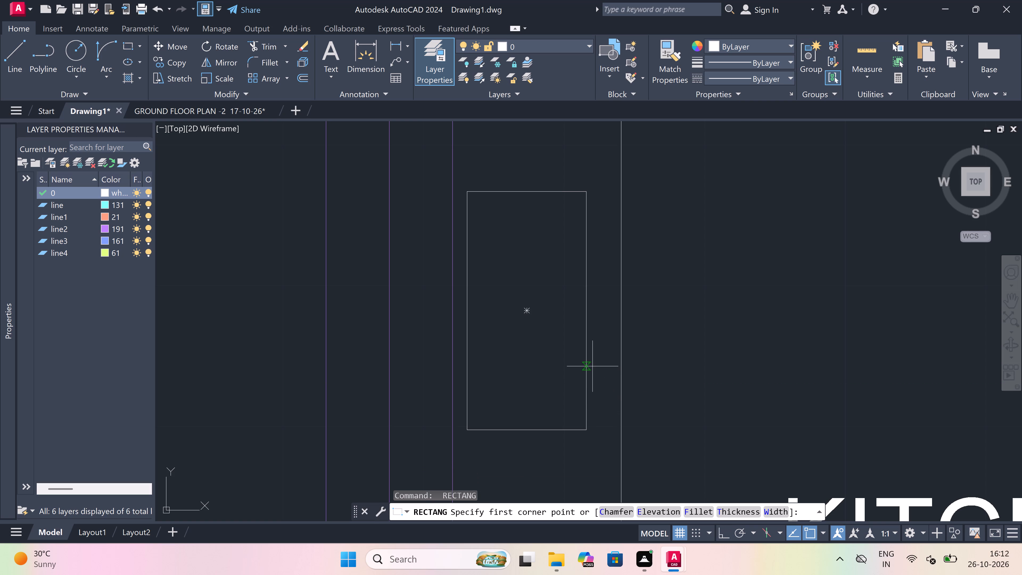
pyautogui.click(592, 366)
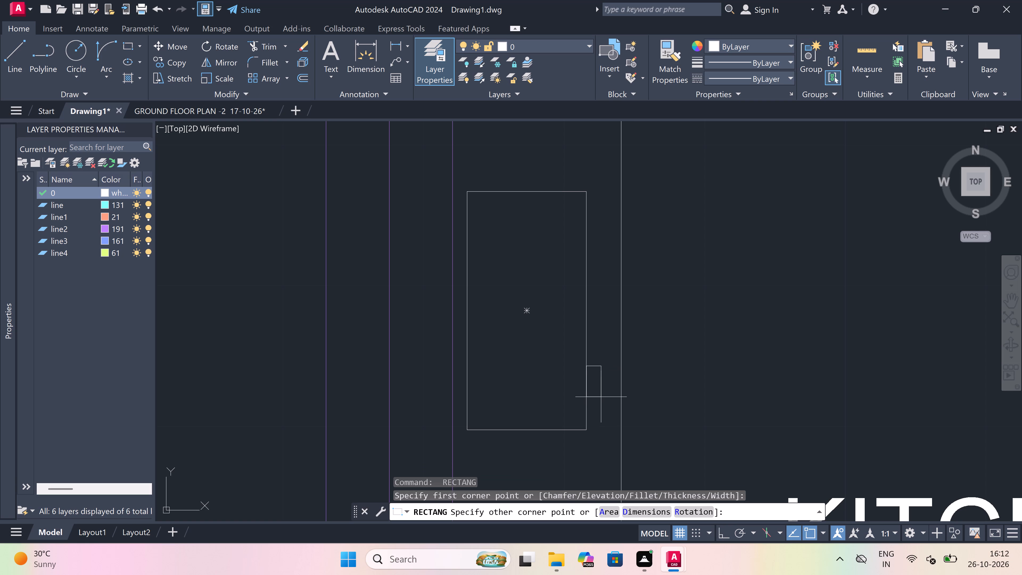
pyautogui.click(601, 396)
pyautogui.click(600, 395)
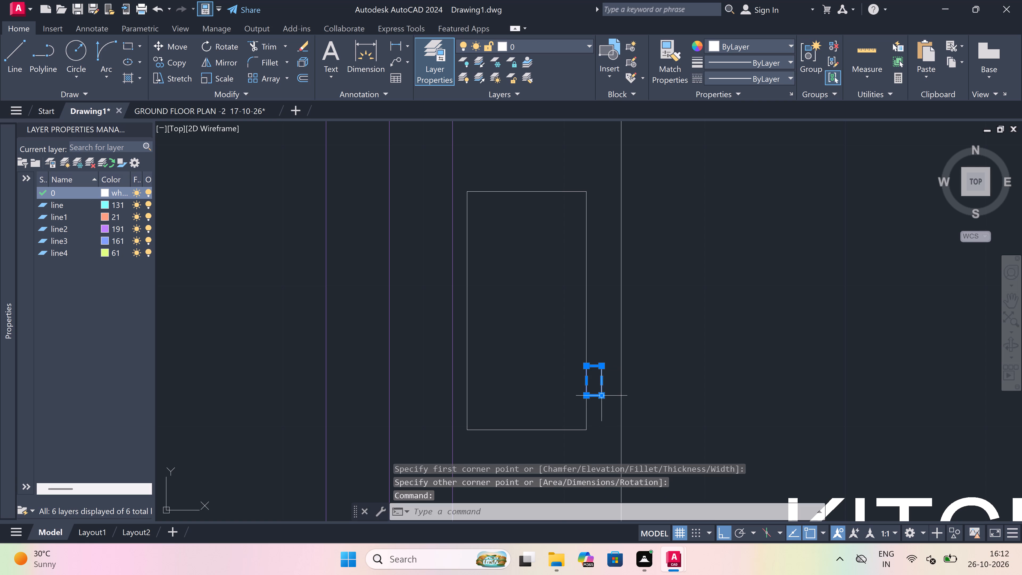
pyautogui.click(179, 59)
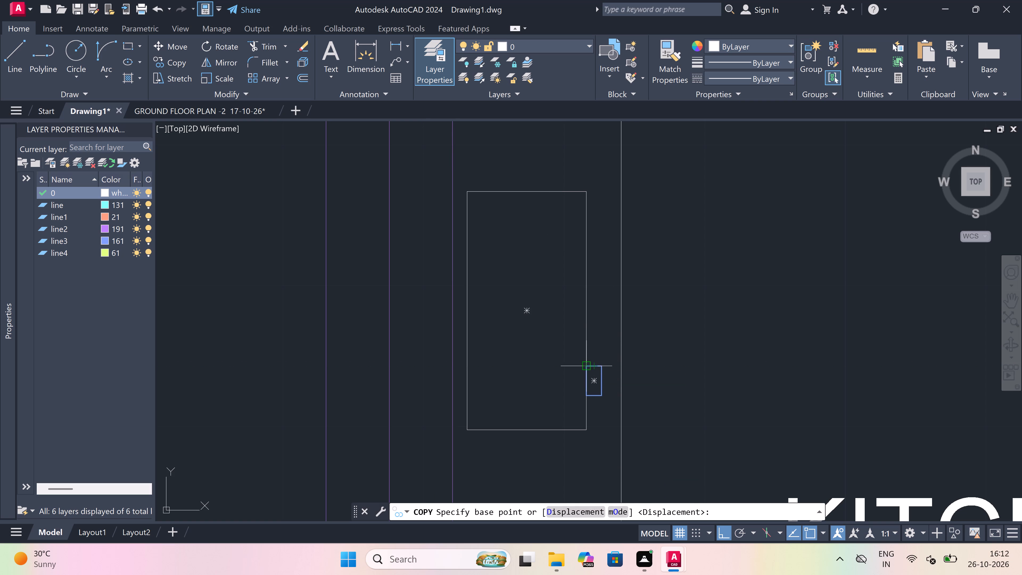
pyautogui.moveTo(583, 364); pyautogui.dragTo(584, 356)
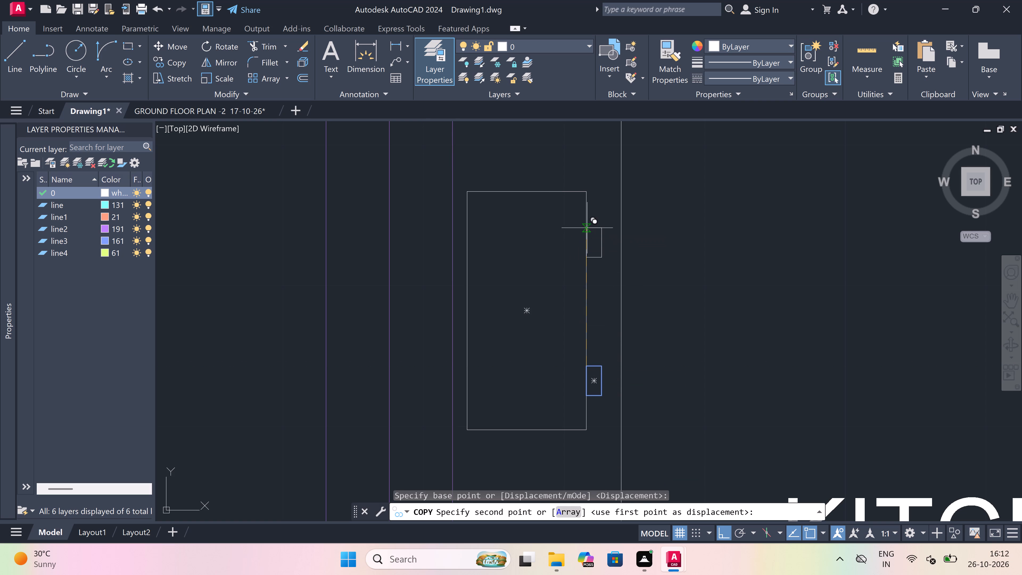
pyautogui.click(587, 228)
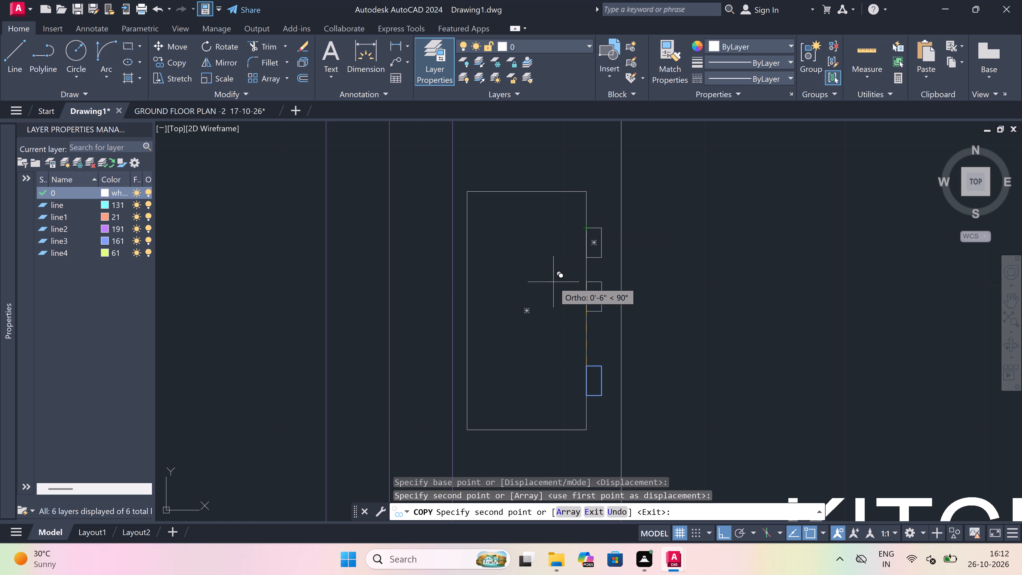
pyautogui.press('Escape')
# Draw a circle of about 1" radius in the stove's northwest corner area and copy it about 4" east.
pyautogui.press('c')
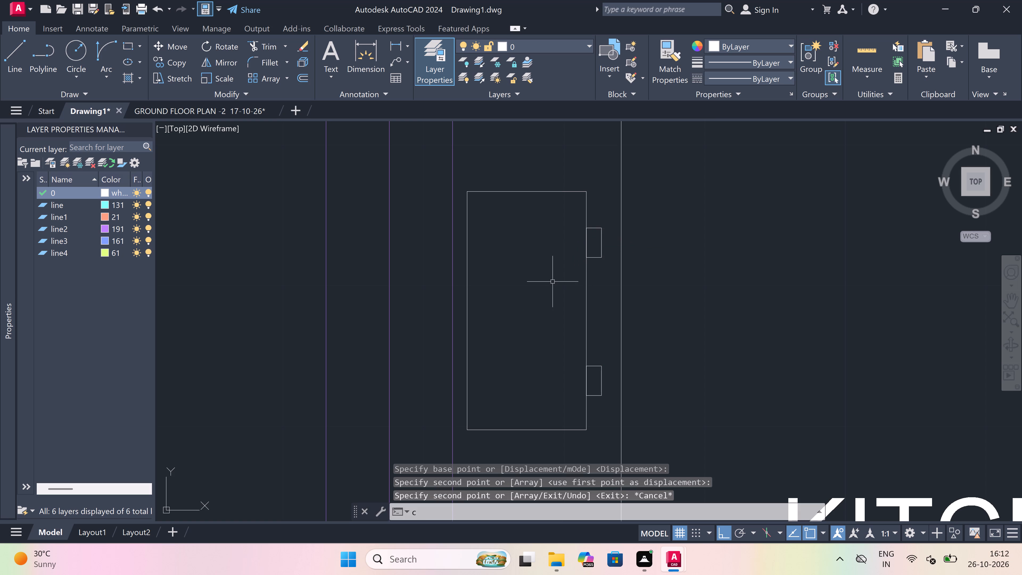
pyautogui.press('space')
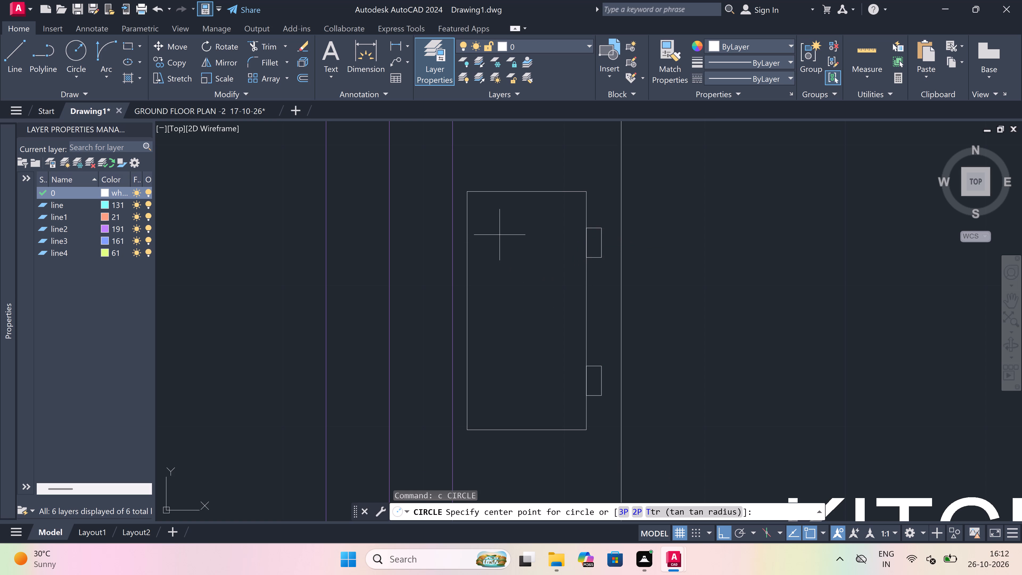
pyautogui.click(500, 234)
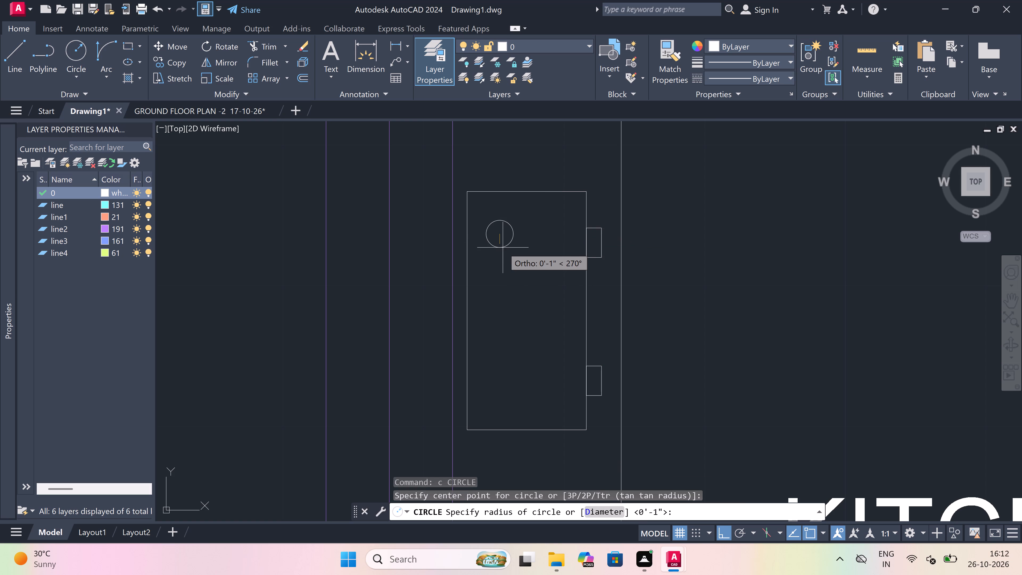
pyautogui.click(503, 248)
pyautogui.click(503, 246)
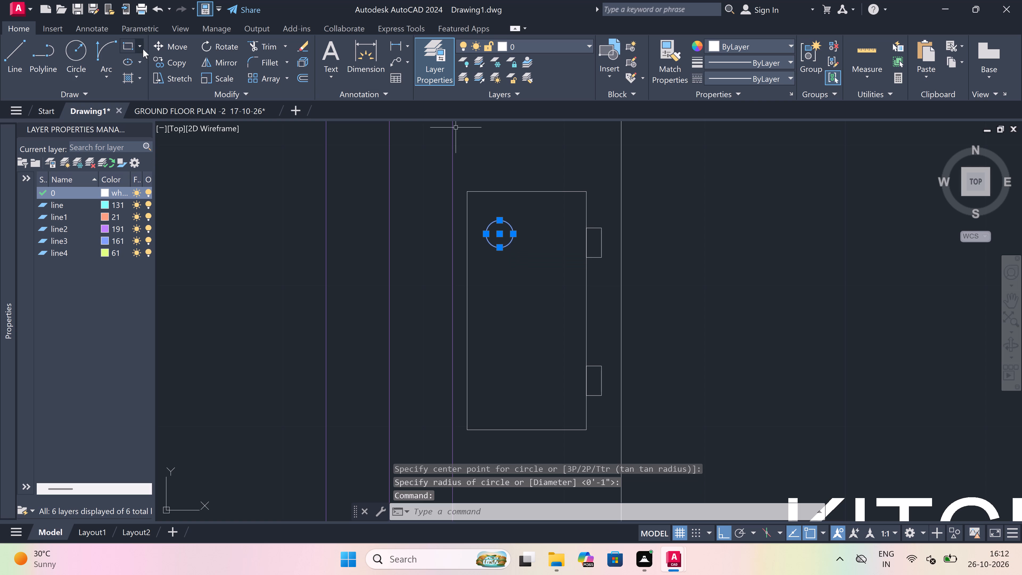
pyautogui.moveTo(168, 57); pyautogui.dragTo(176, 58)
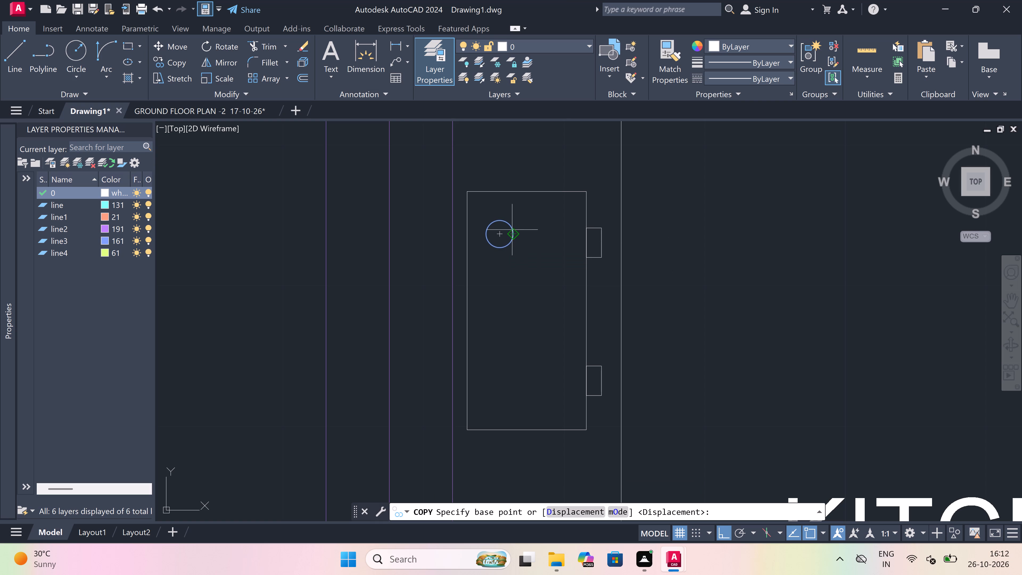
pyautogui.click(498, 231)
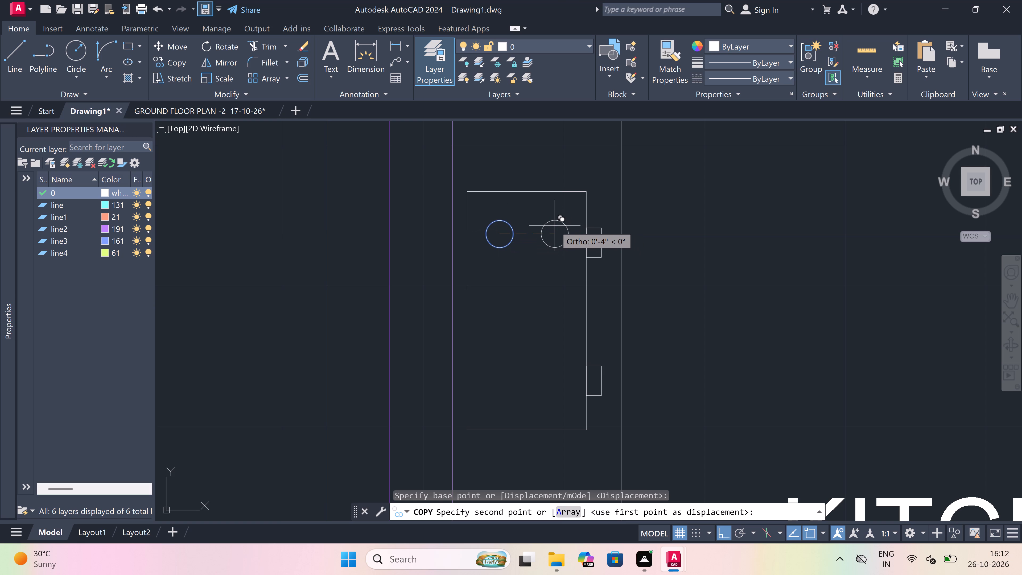
pyautogui.click(560, 226)
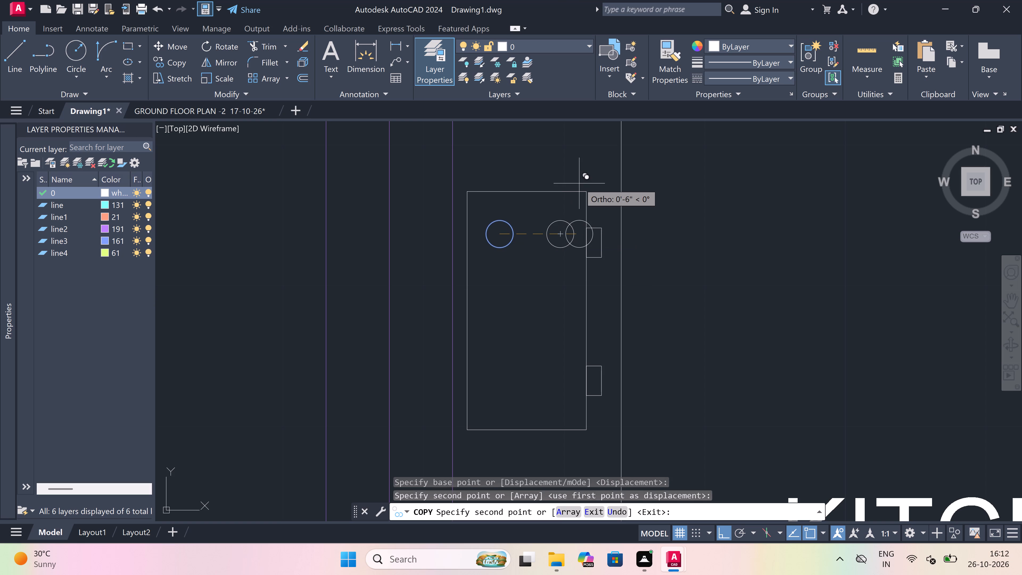
pyautogui.press('Escape')
# Copy both circles about 11" south to the opposite end of the stove outline.
pyautogui.moveTo(579, 199); pyautogui.dragTo(579, 202)
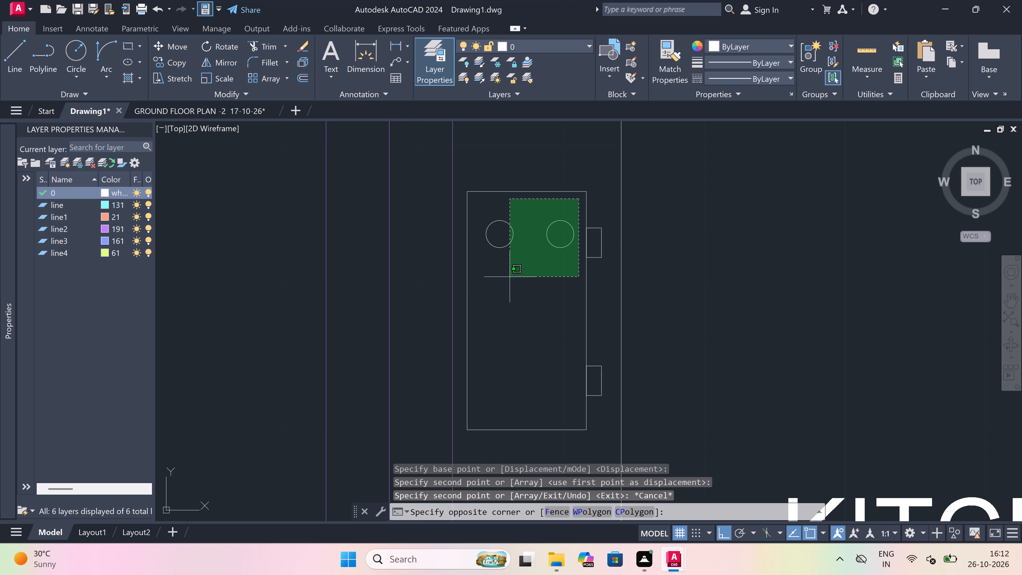
pyautogui.click(490, 275)
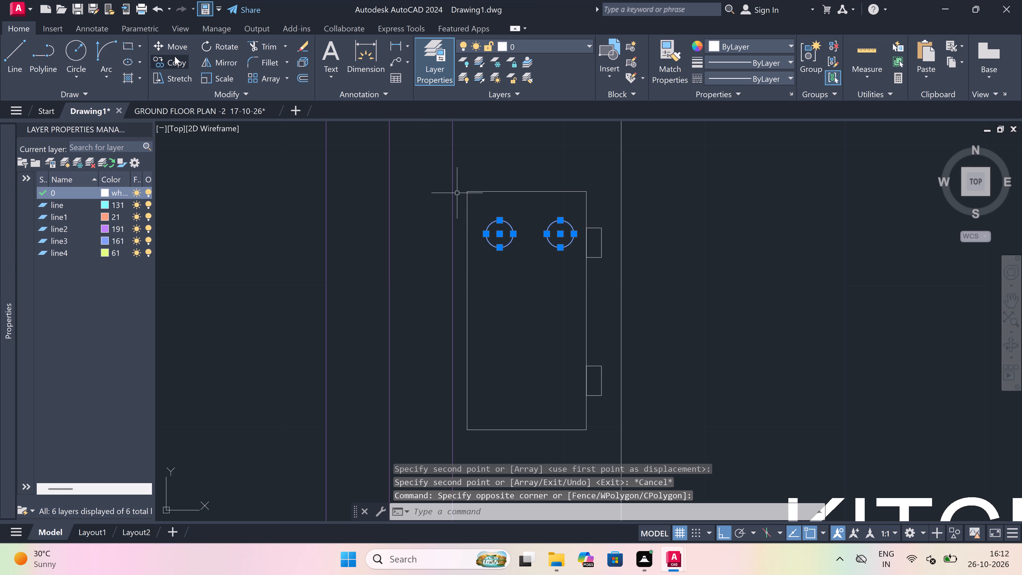
pyautogui.click(175, 56)
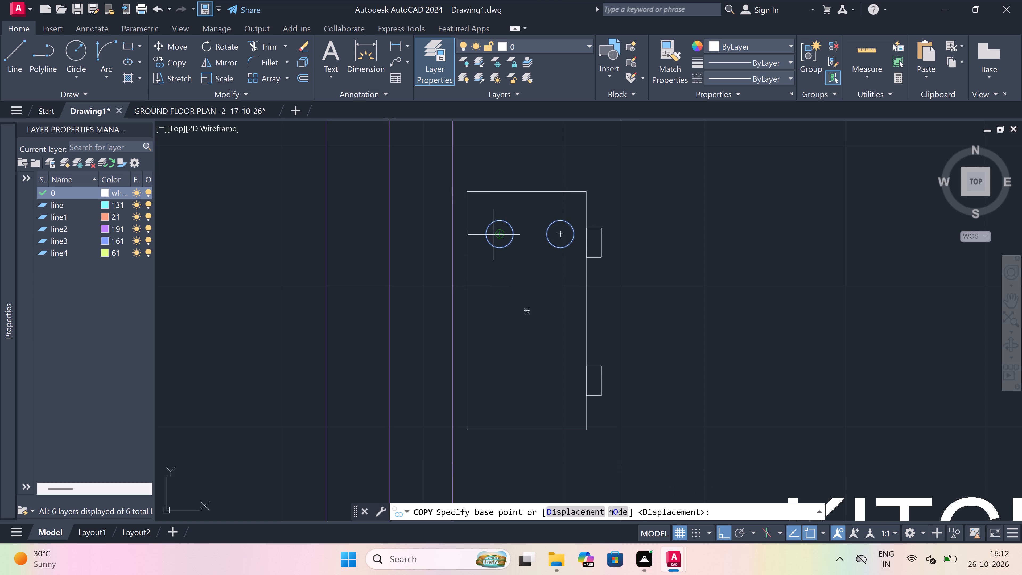
pyautogui.click(494, 234)
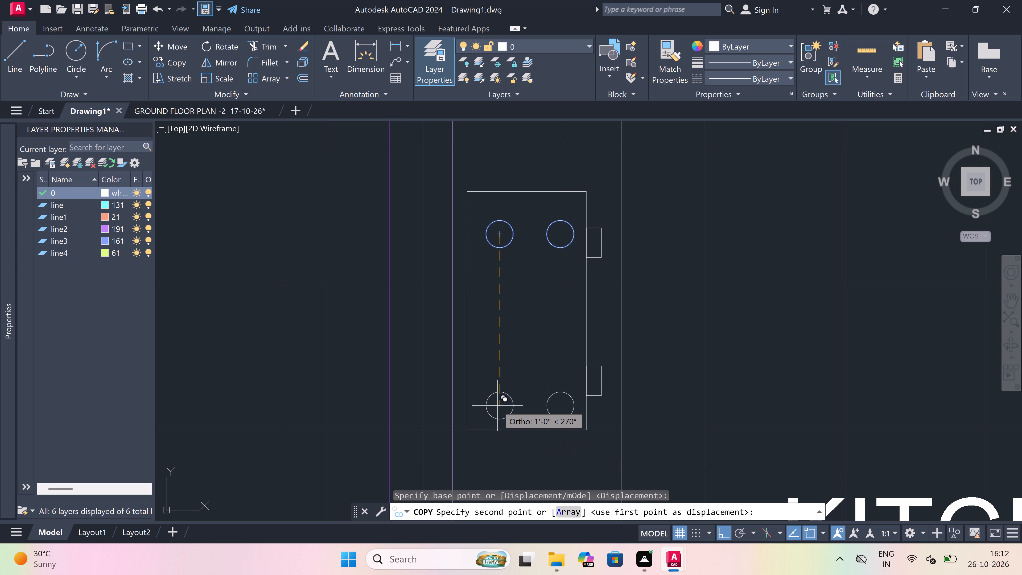
pyautogui.click(499, 386)
pyautogui.press('Escape')
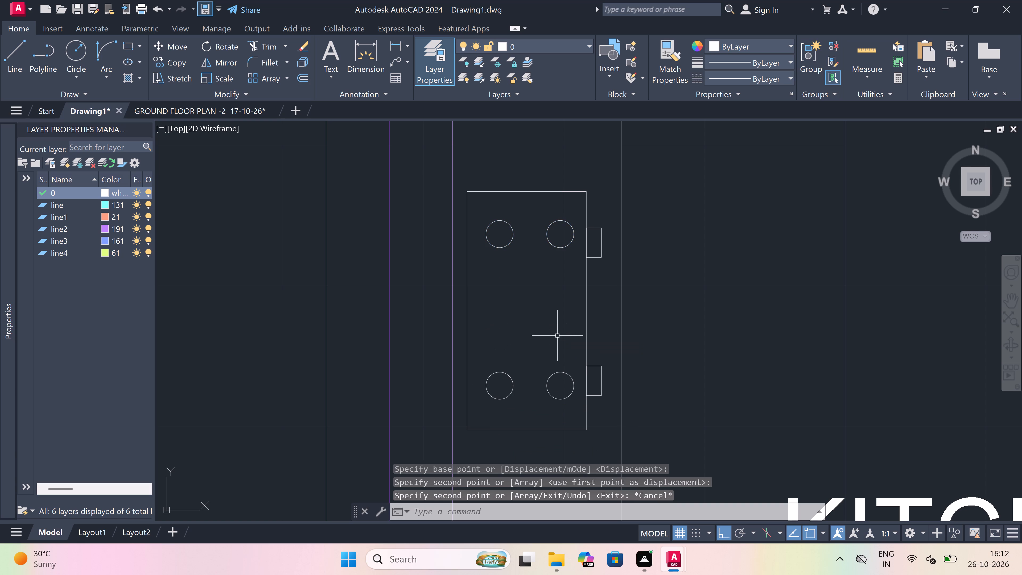
# Draw a rectangle in the middle of the stove outline, between the north and south pairs of circles.
pyautogui.write('rec')
pyautogui.press('space')
pyautogui.click(498, 256)
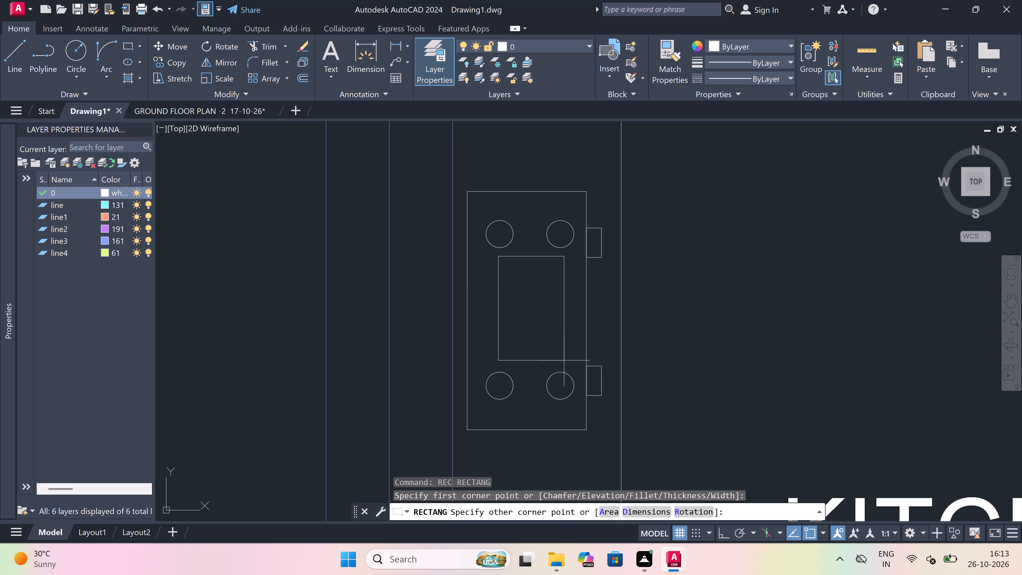
pyautogui.click(564, 360)
pyautogui.scroll(-8, 490, 322)
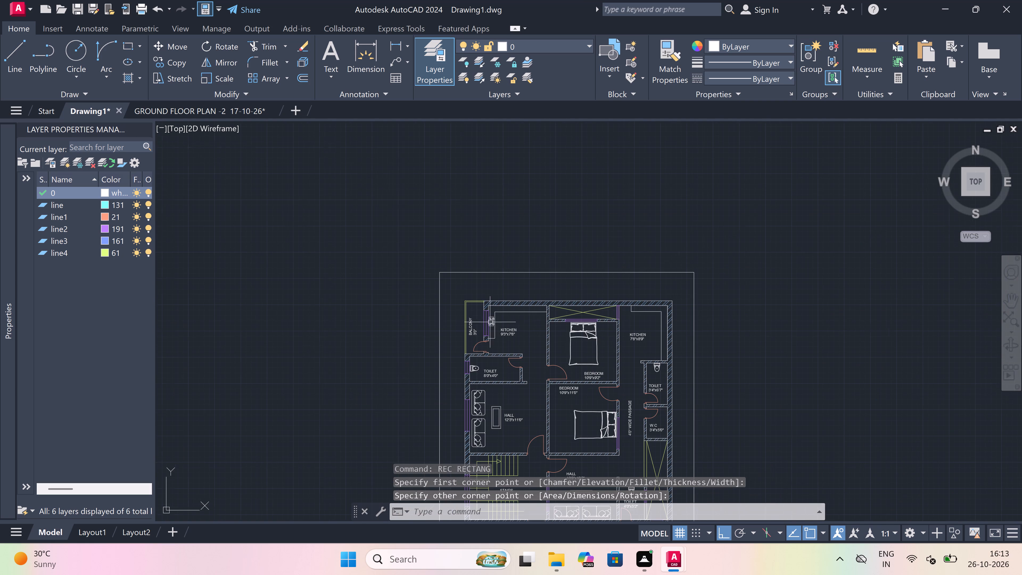
# Draw a rectangular stove outline on the north counter of the 7'8"x8'9" kitchen, just below the north wall.
pyautogui.scroll(1, 664, 306)
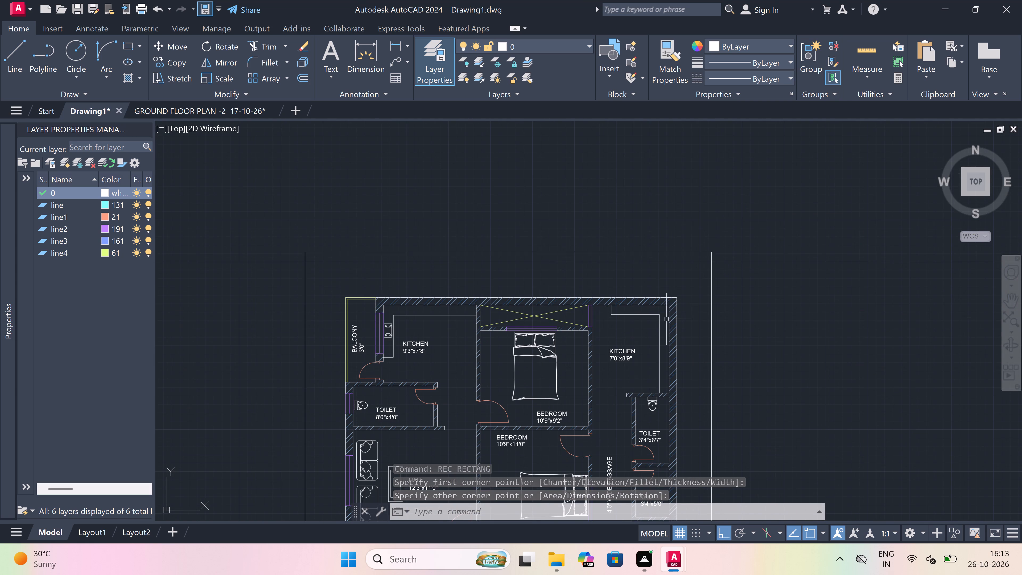
pyautogui.scroll(2, 678, 338)
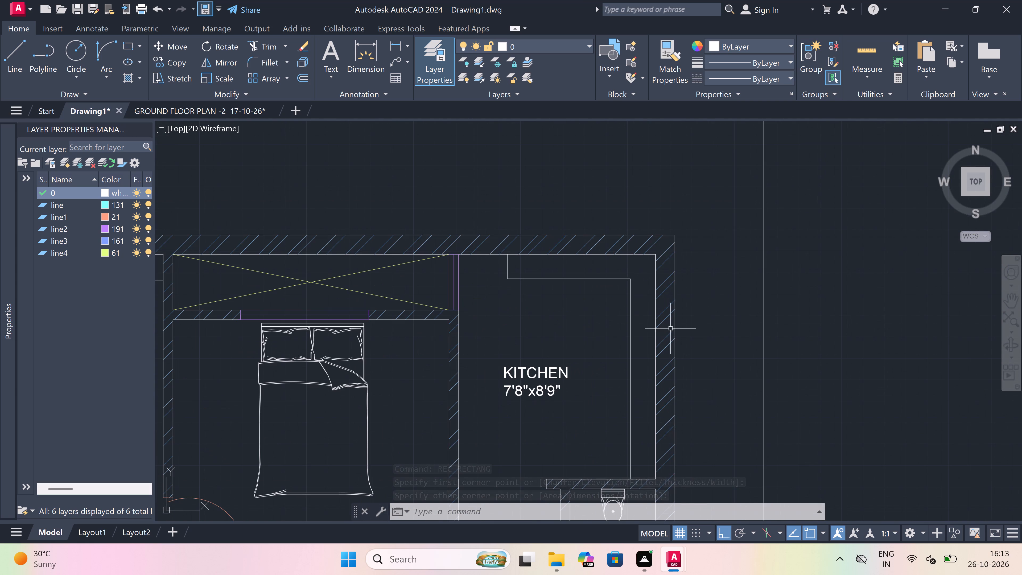
pyautogui.scroll(4, 568, 254)
pyautogui.press('space')
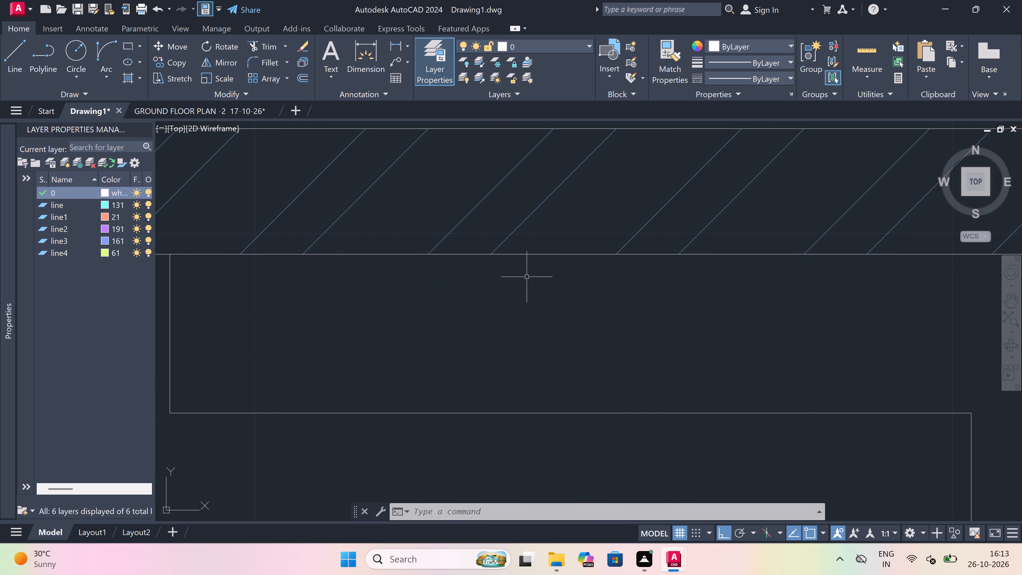
pyautogui.click(401, 263)
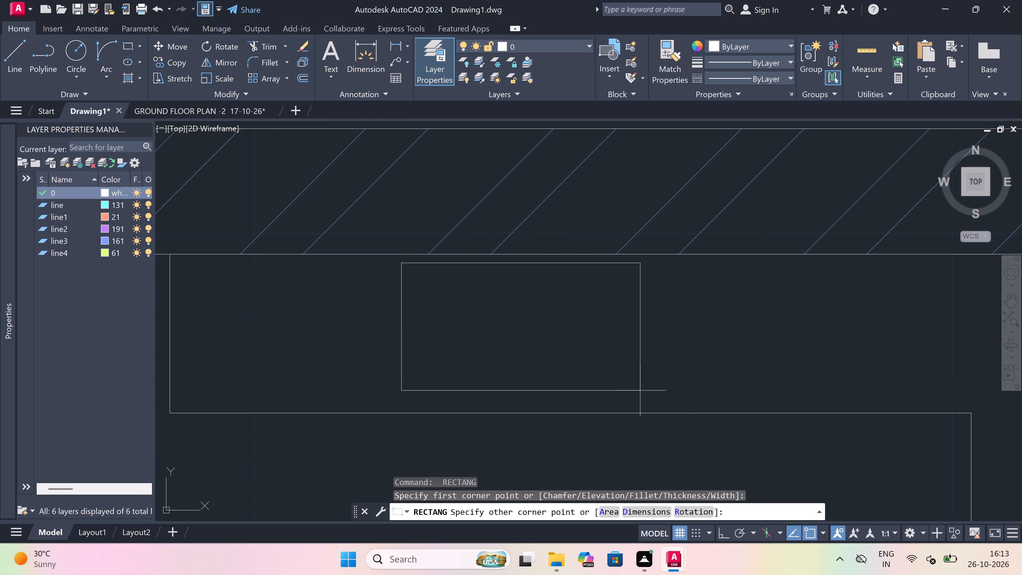
pyautogui.click(640, 384)
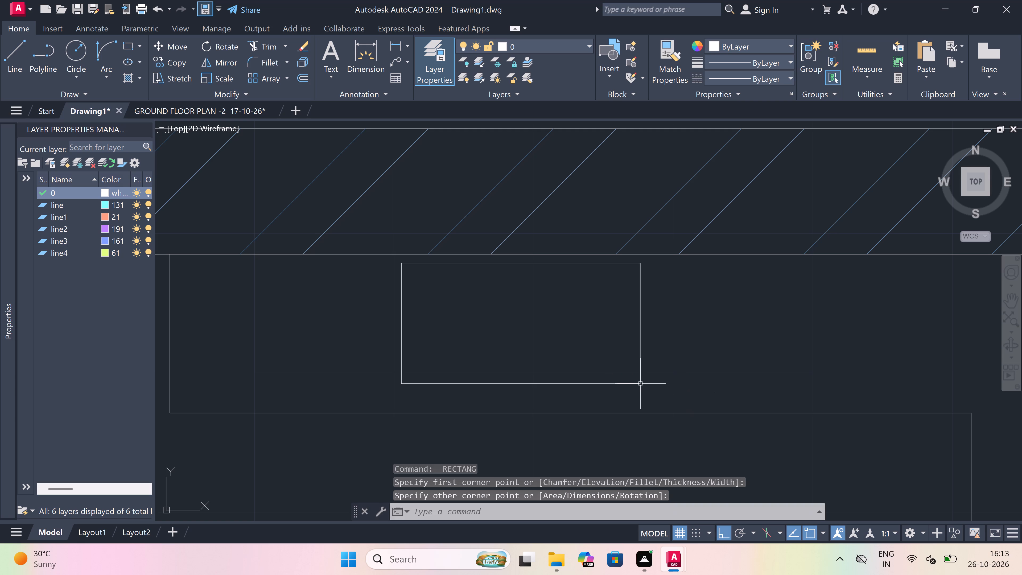
# Draw a small knob rectangle on the stove outline's south edge near its west end and copy it east along that edge.
pyautogui.press('space')
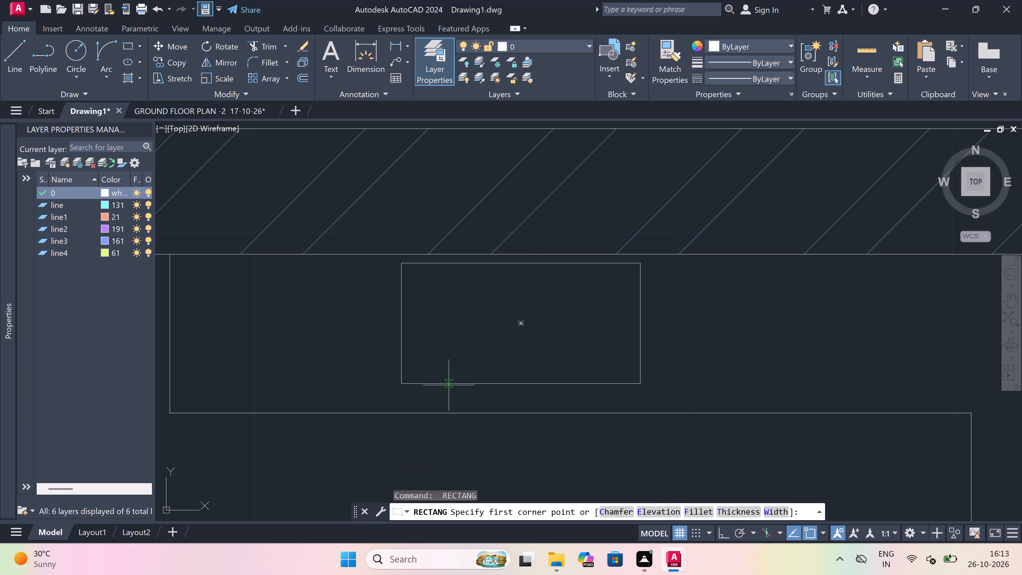
pyautogui.click(439, 382)
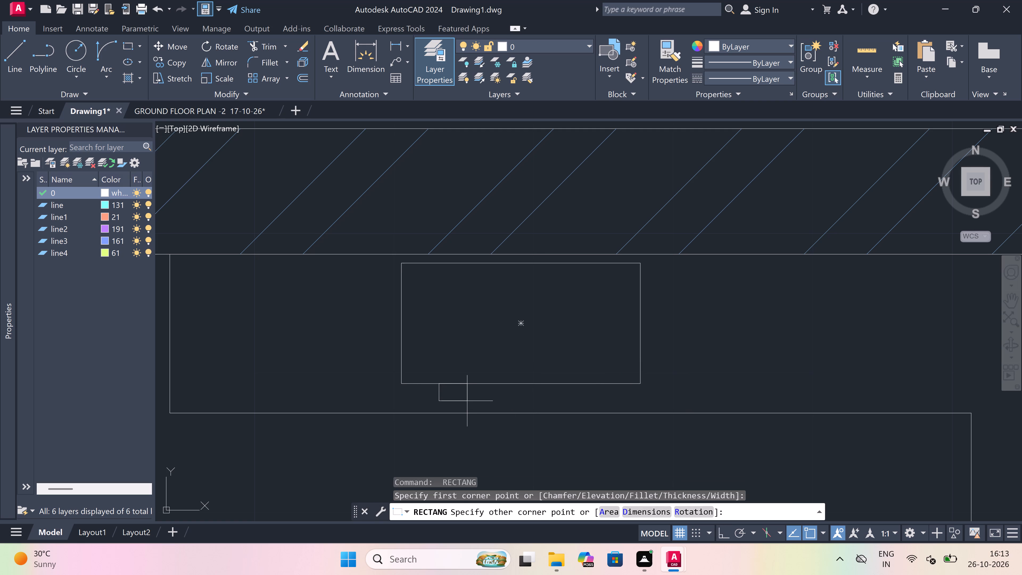
pyautogui.doubleClick(475, 402)
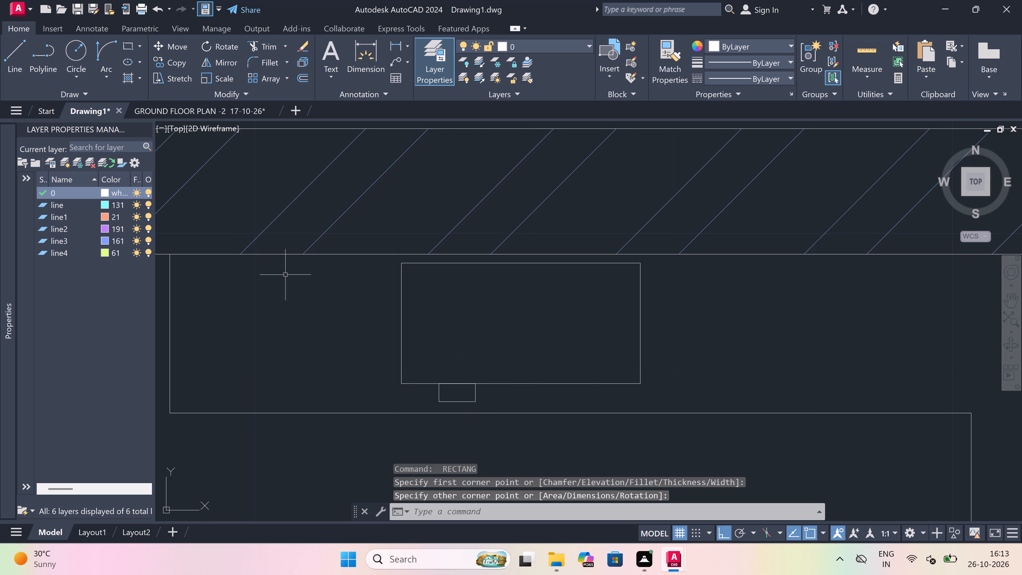
pyautogui.click(468, 396)
pyautogui.click(410, 405)
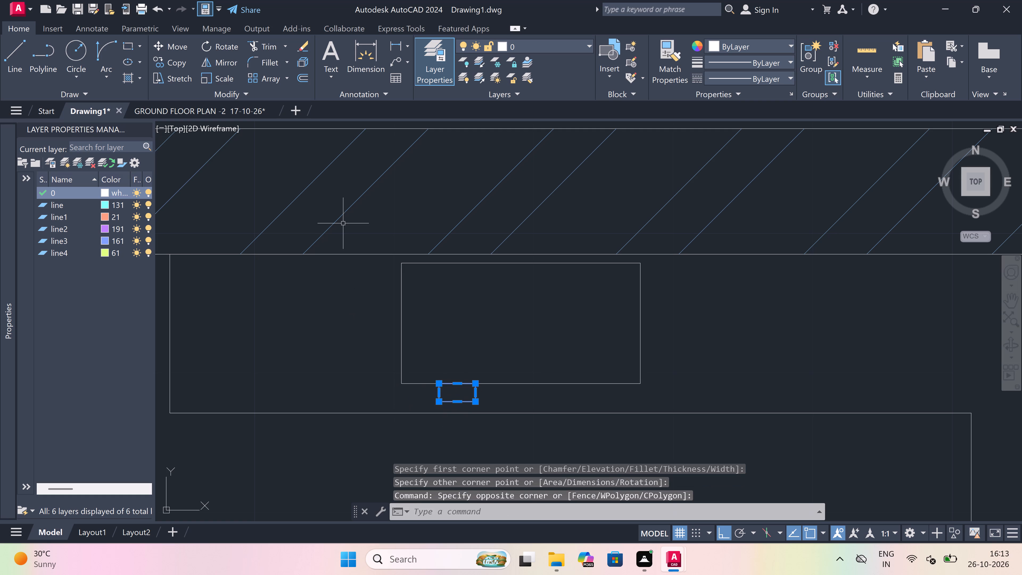
pyautogui.moveTo(170, 61); pyautogui.dragTo(175, 61)
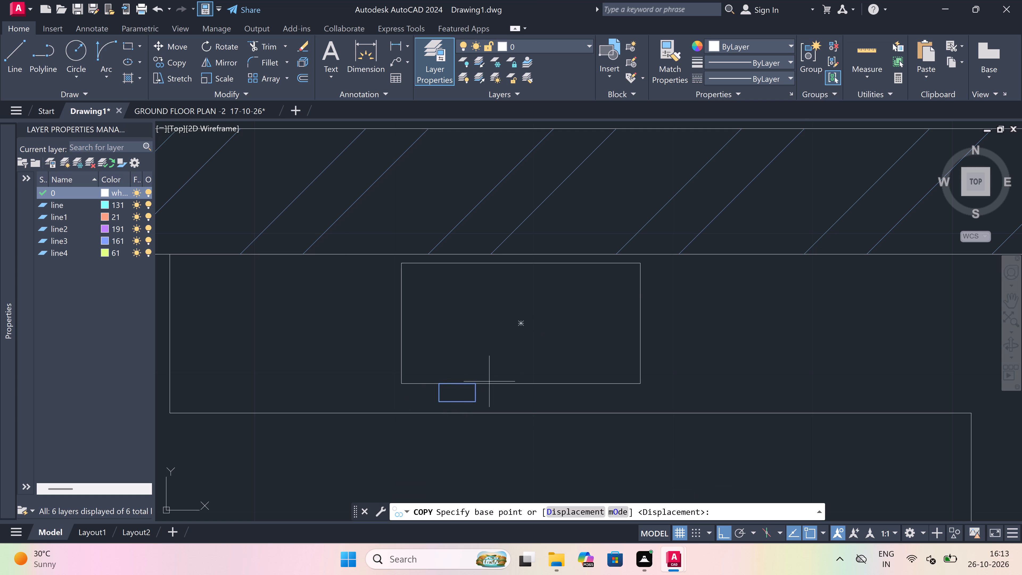
pyautogui.click(477, 383)
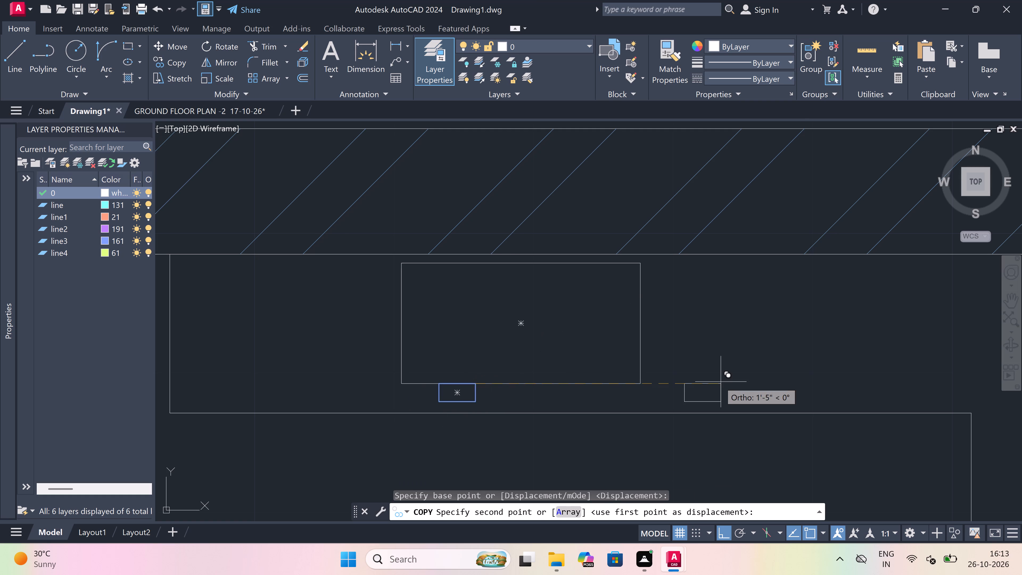
pyautogui.click(609, 382)
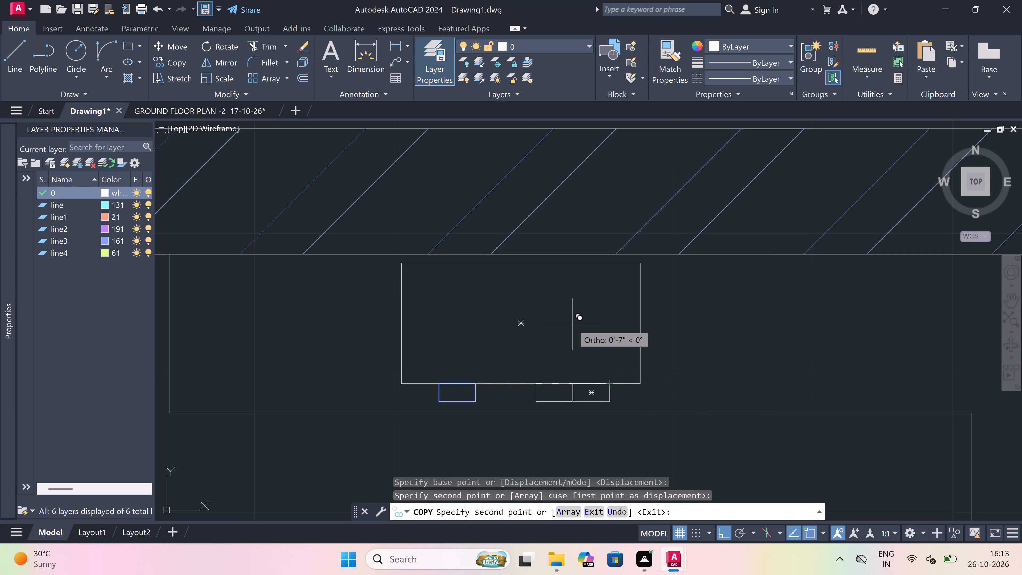
pyautogui.press('Escape')
# Draw a circle of about 1" radius in the stove's northwest corner area and copy it straight south inside the outline.
pyautogui.press('c')
pyautogui.press('space')
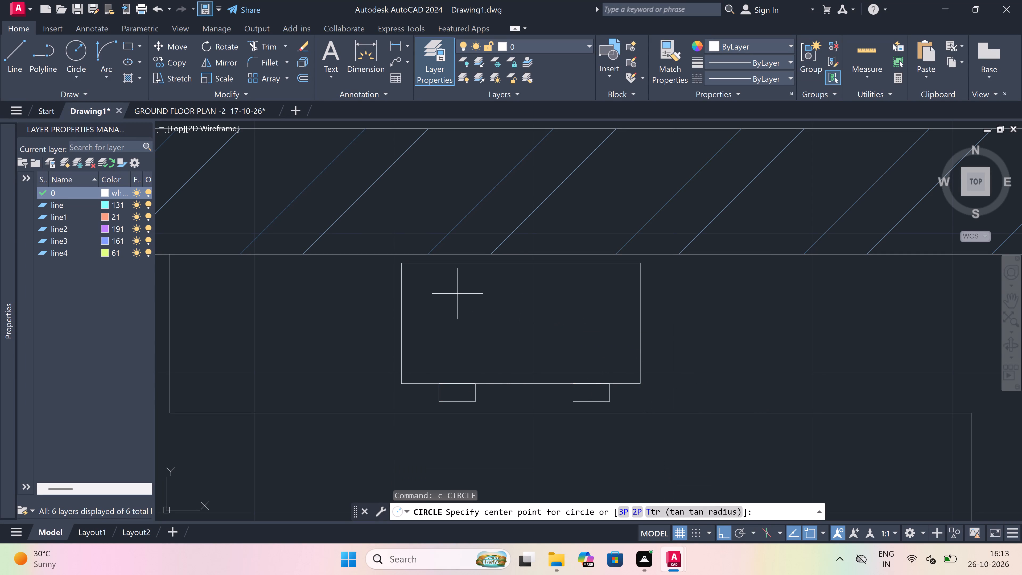
pyautogui.click(457, 294)
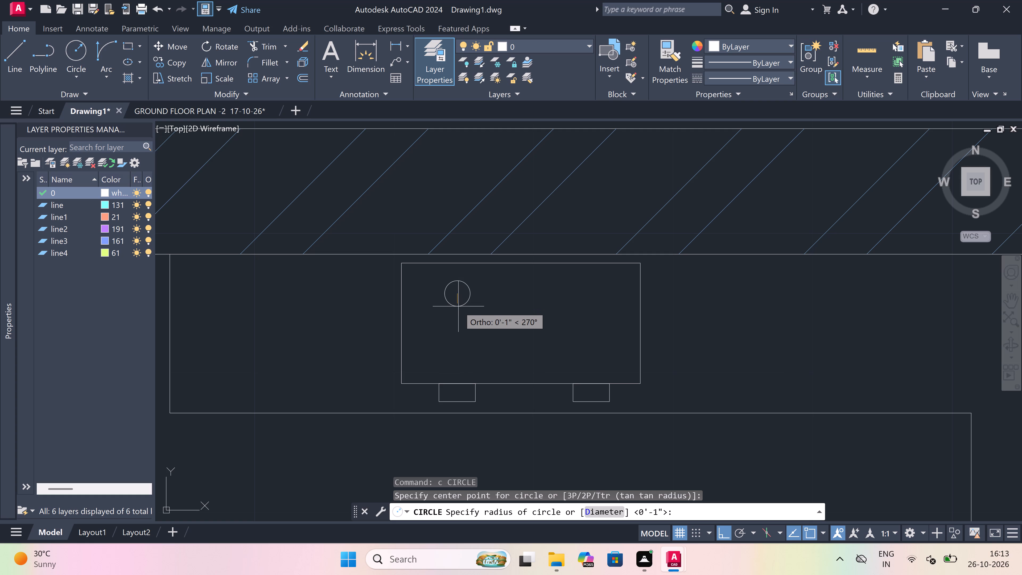
pyautogui.click(458, 308)
pyautogui.click(458, 307)
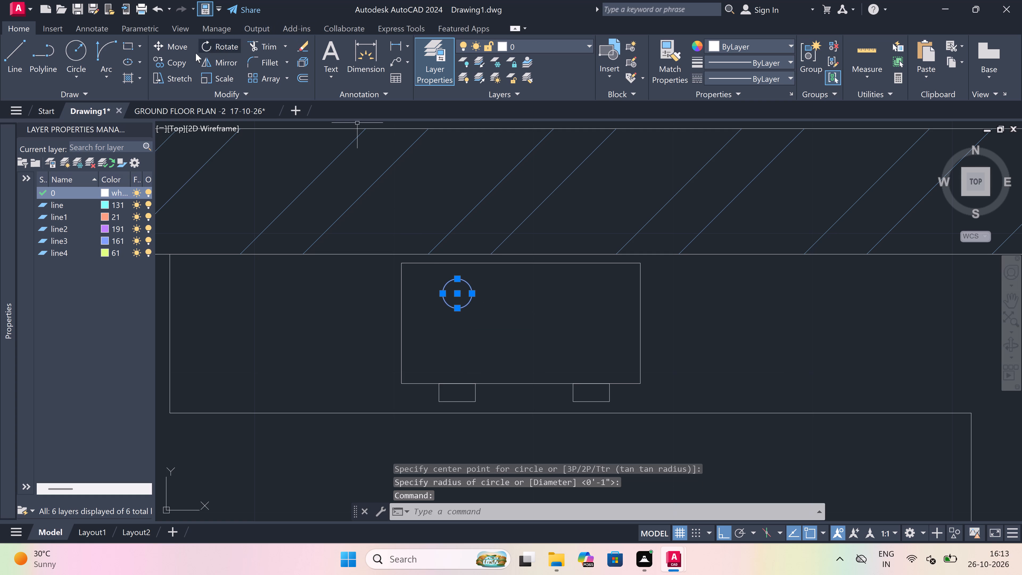
pyautogui.click(171, 62)
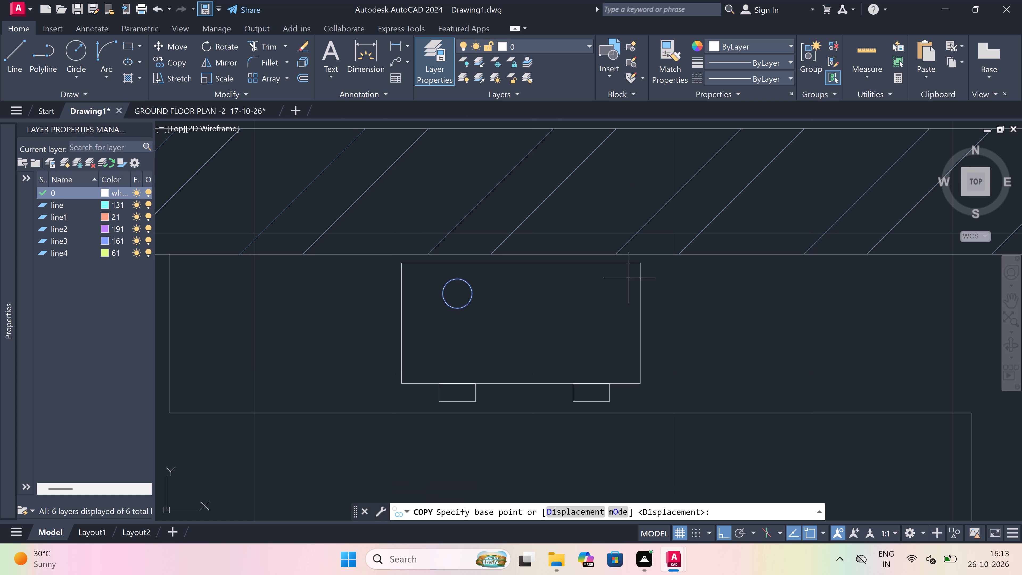
pyautogui.click(460, 290)
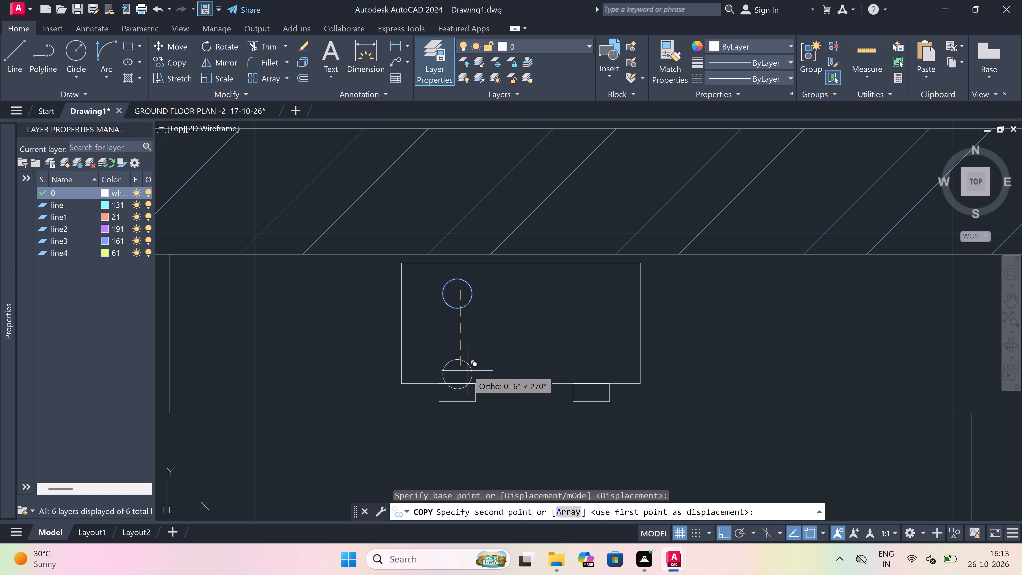
pyautogui.click(462, 351)
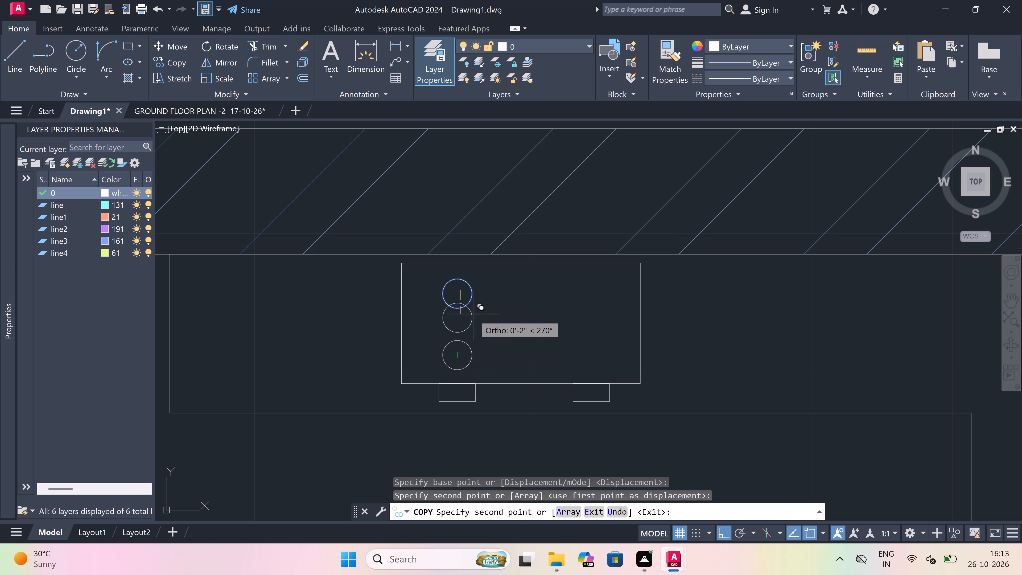
pyautogui.press('Escape')
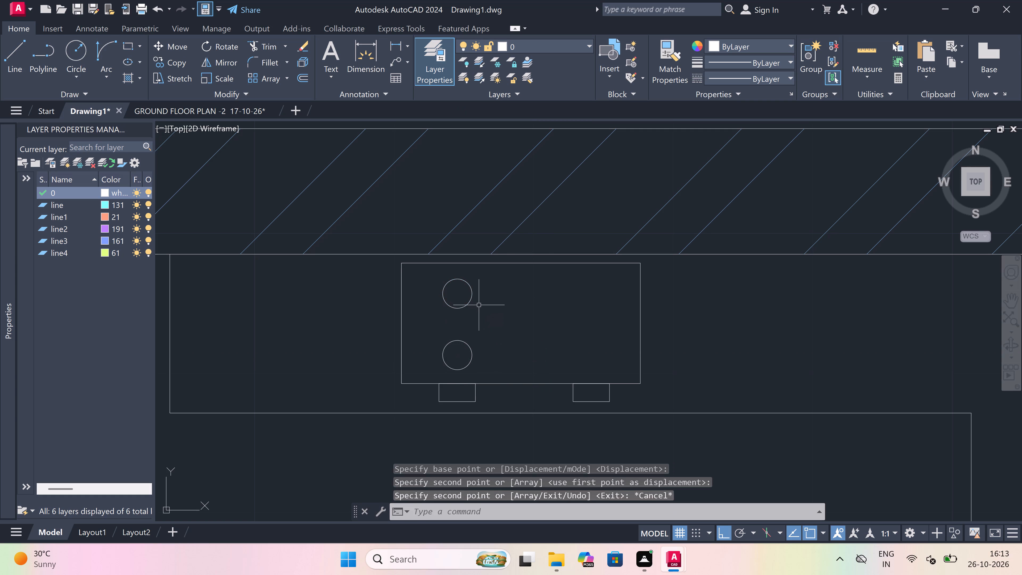
# Copy both circles about 10" east to the opposite end of the stove outline.
pyautogui.click(488, 293)
pyautogui.click(459, 359)
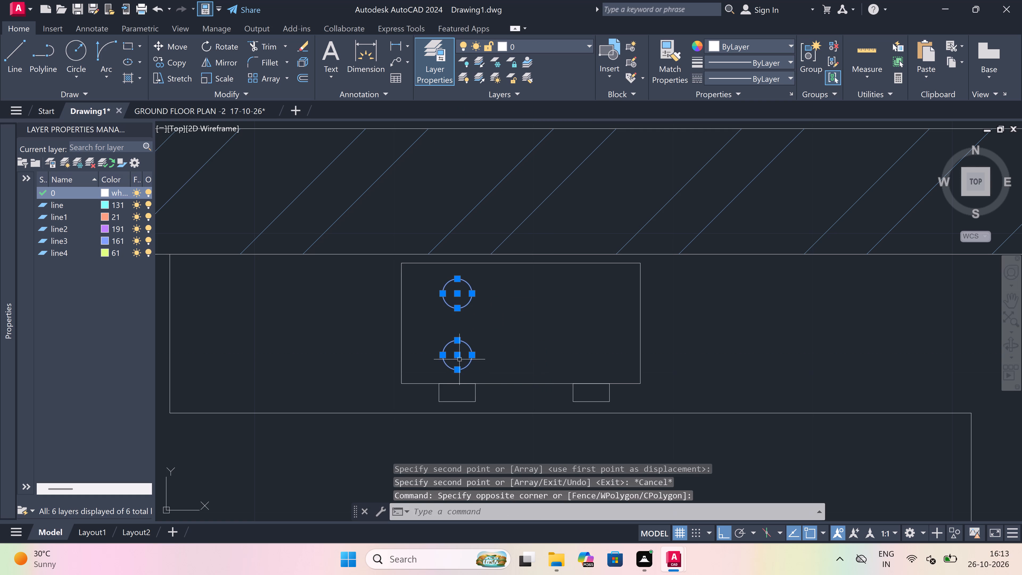
pyautogui.click(176, 62)
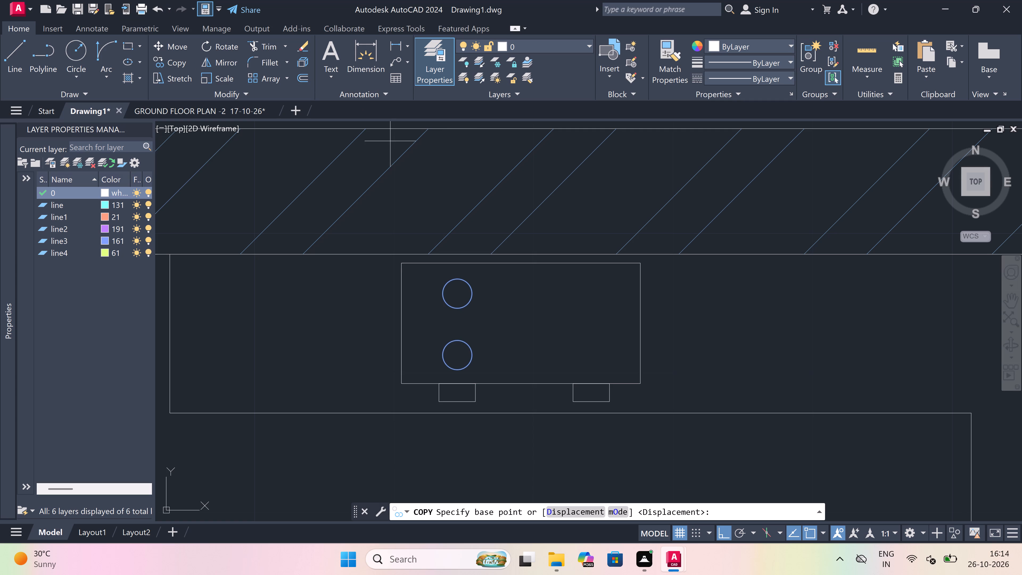
pyautogui.click(455, 299)
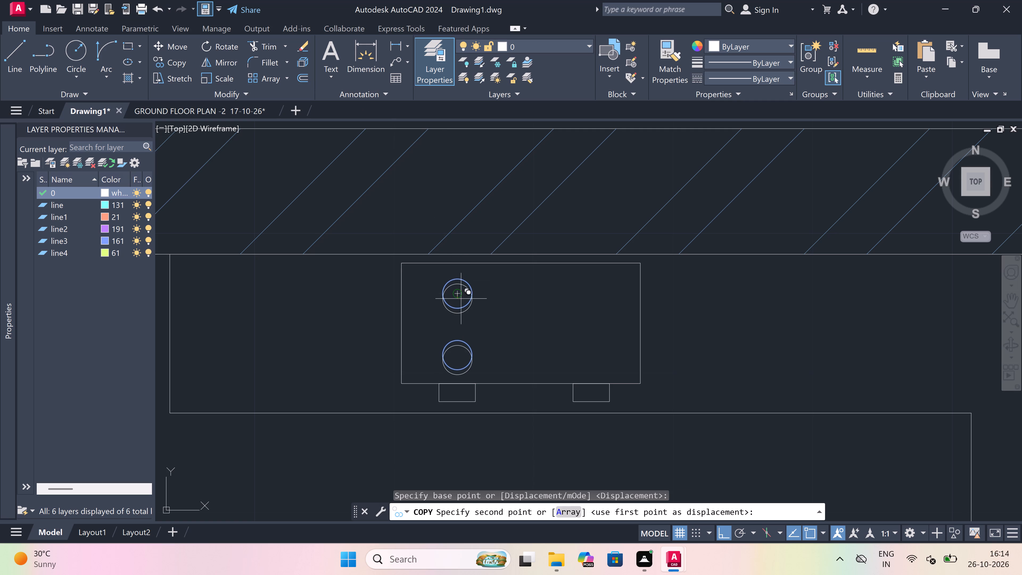
pyautogui.click(591, 289)
pyautogui.press('Escape')
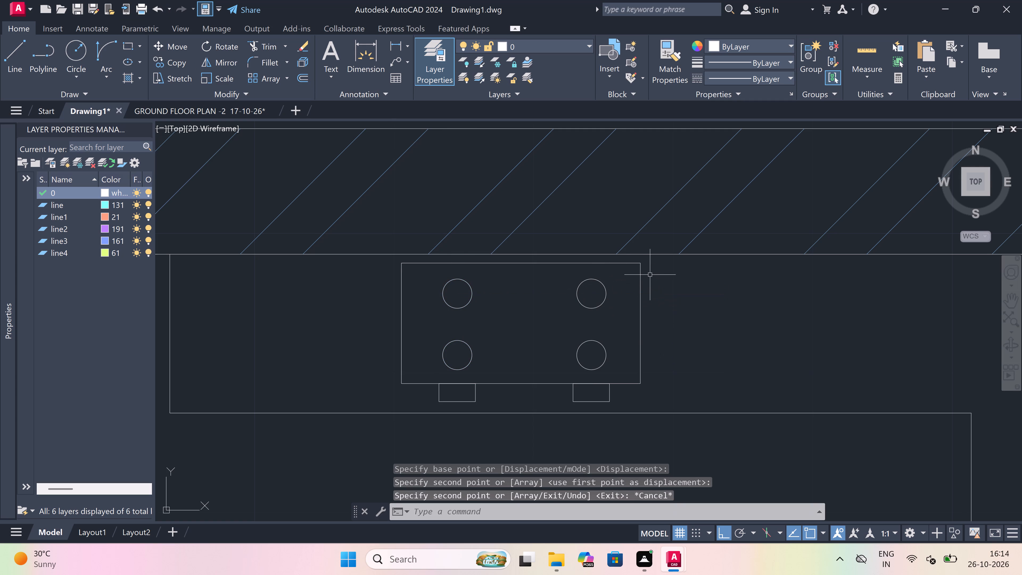
# Draw a rectangle in the middle of the stove outline, between the west and east pairs of circles.
pyautogui.press('r')
pyautogui.write('ec')
pyautogui.press('space')
pyautogui.scroll(2, 495, 290)
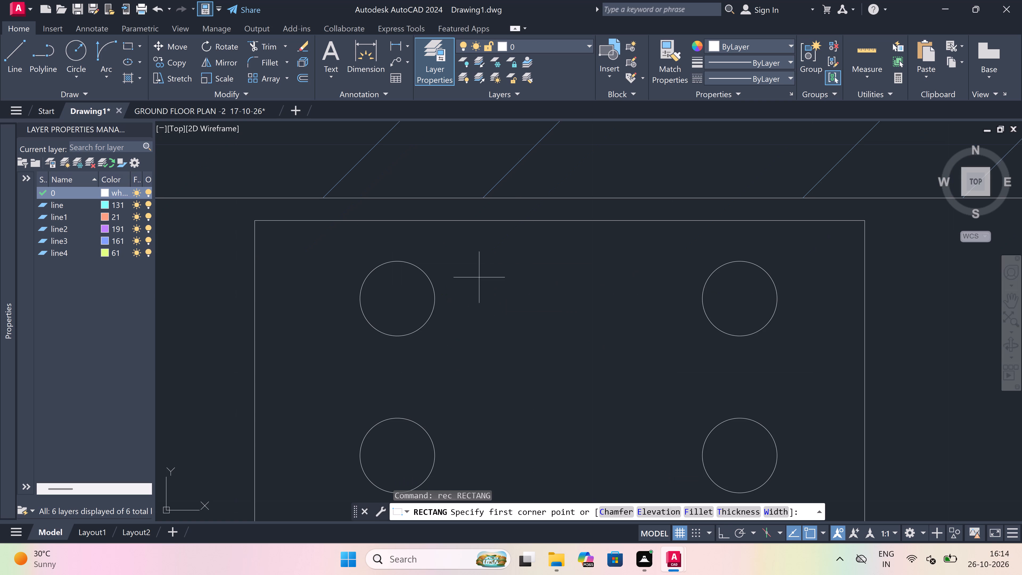
pyautogui.moveTo(464, 289); pyautogui.dragTo(467, 291)
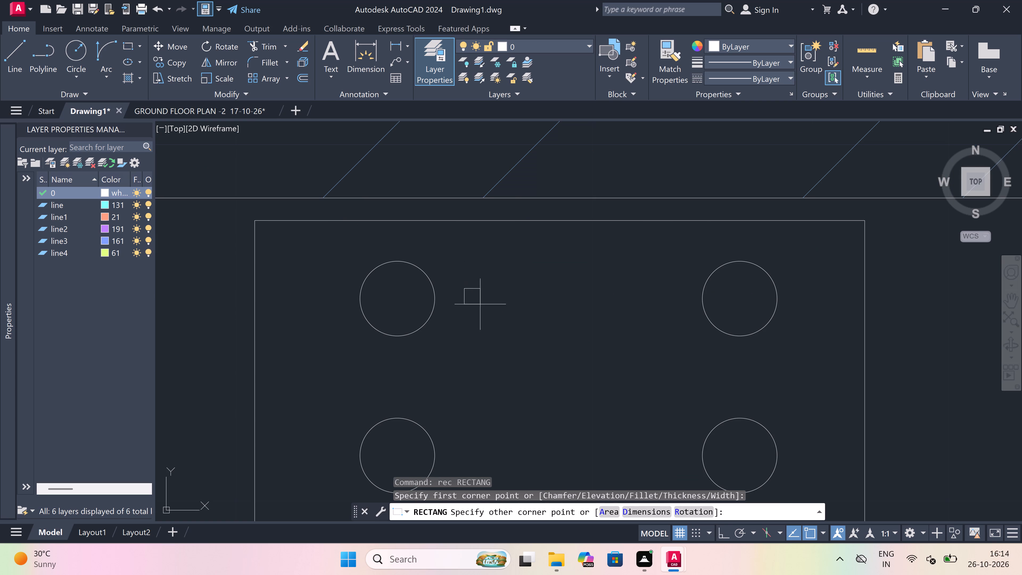
pyautogui.scroll(-3, 598, 456)
pyautogui.scroll(2, 613, 466)
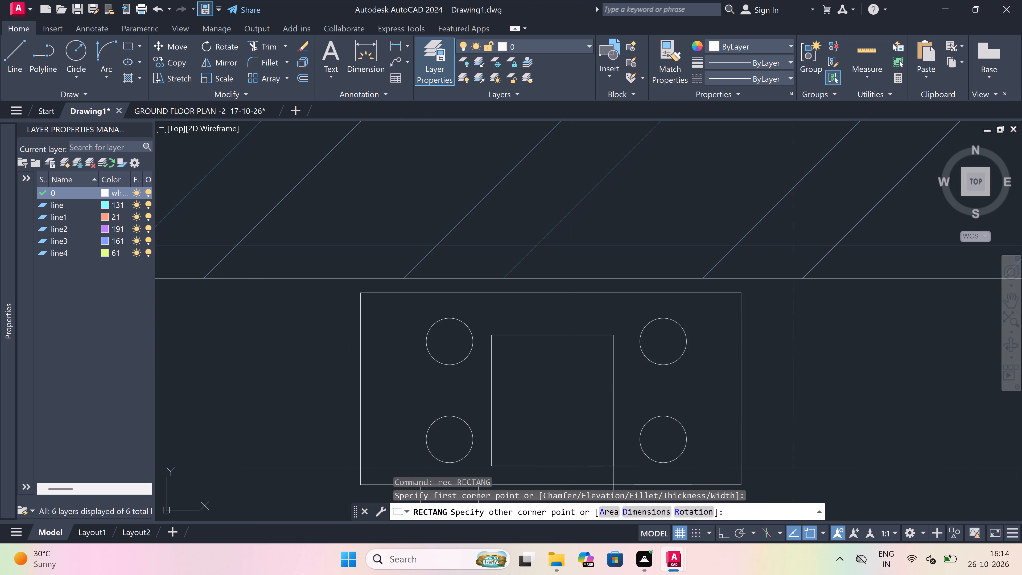
pyautogui.click(628, 456)
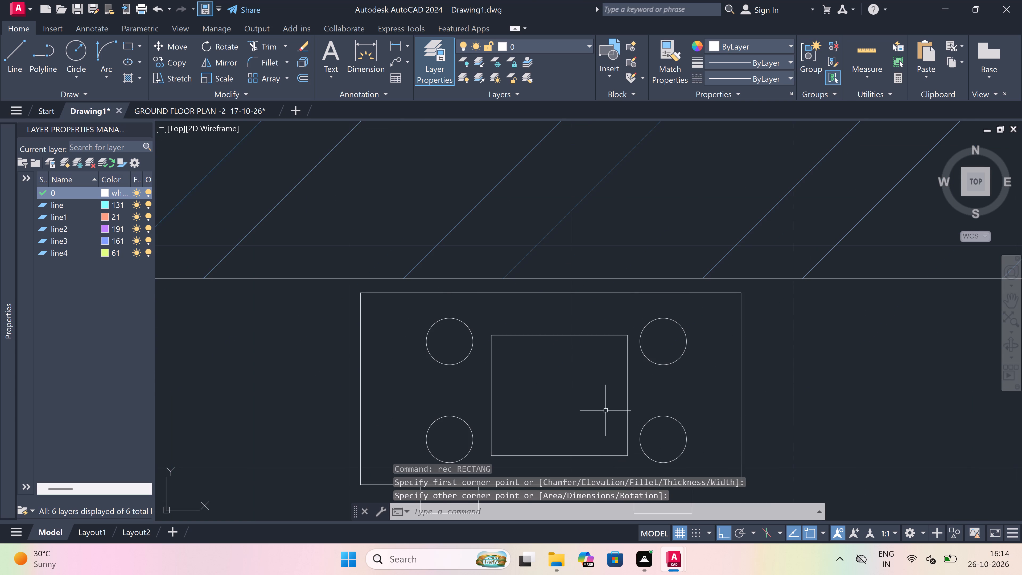
# Review the new stove symbol, the other kitchens and the rest of the first floor plan.
pyautogui.scroll(-5, 526, 319)
pyautogui.scroll(2, 526, 319)
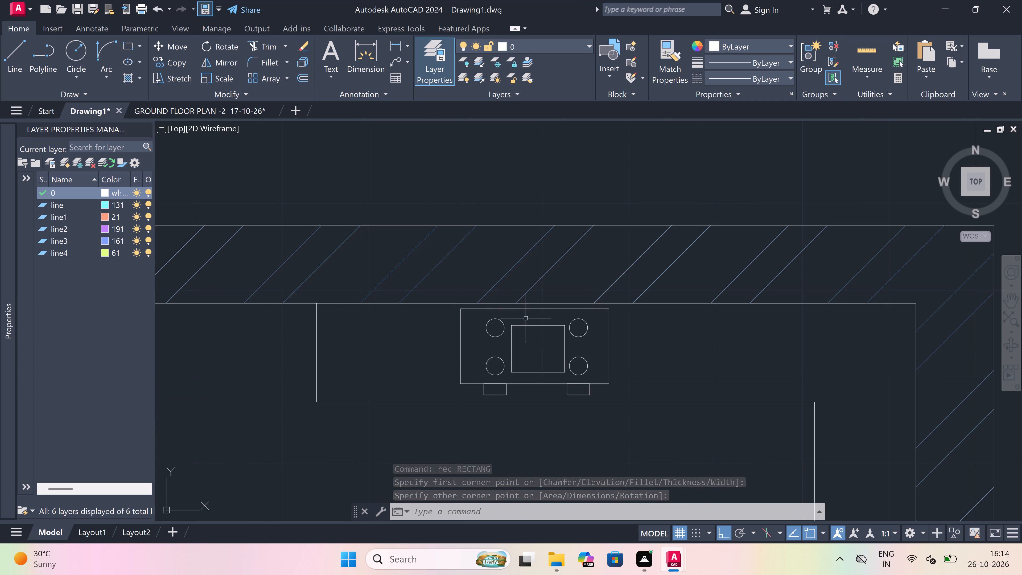
pyautogui.scroll(-7, 526, 318)
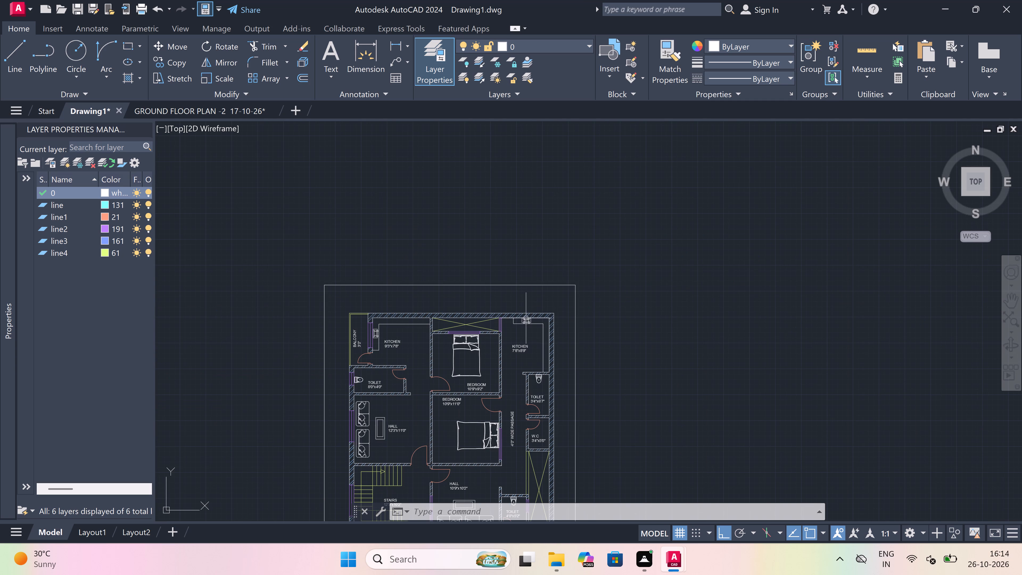
pyautogui.scroll(-3, 539, 363)
pyautogui.scroll(2, 536, 421)
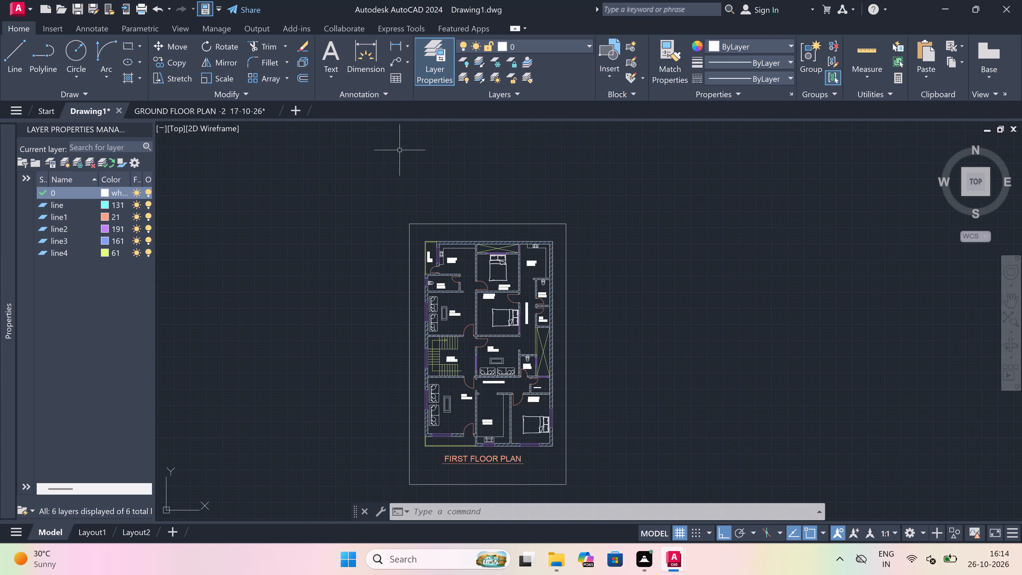
pyautogui.scroll(4, 455, 242)
pyautogui.scroll(1, 537, 269)
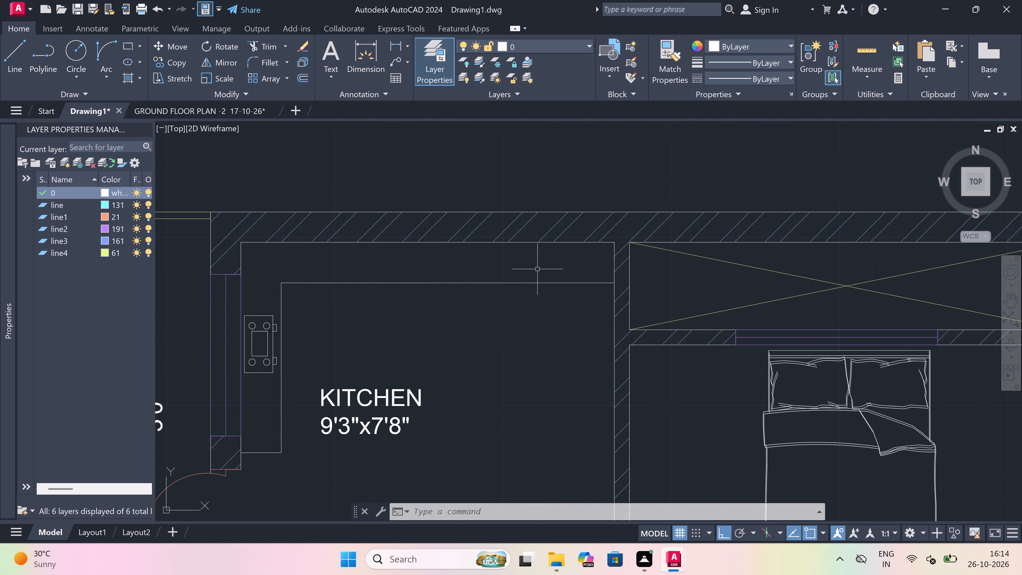
pyautogui.scroll(-7, 538, 269)
pyautogui.scroll(1, 551, 324)
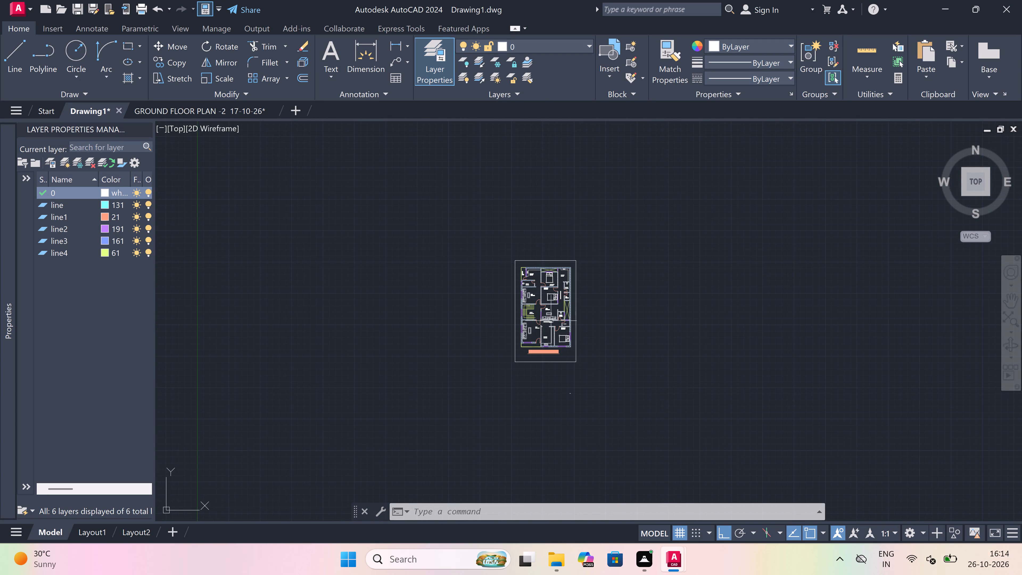
pyautogui.scroll(4, 551, 324)
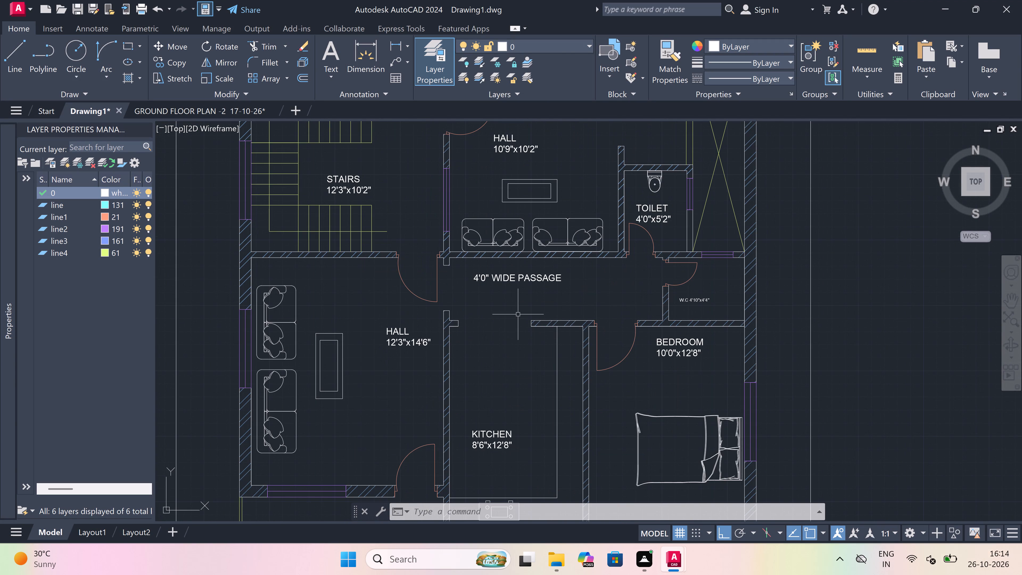
# Review the whole first floor plan, checking the kitchens, halls, bedrooms, stairs and title inside the border.
pyautogui.scroll(-1, 517, 314)
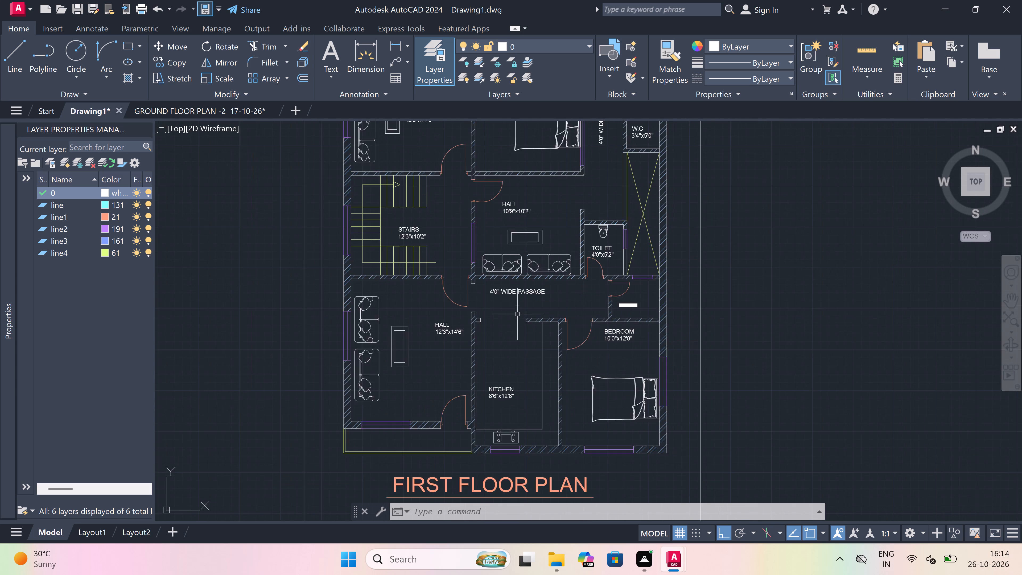
pyautogui.scroll(-1, 517, 314)
pyautogui.scroll(2, 401, 226)
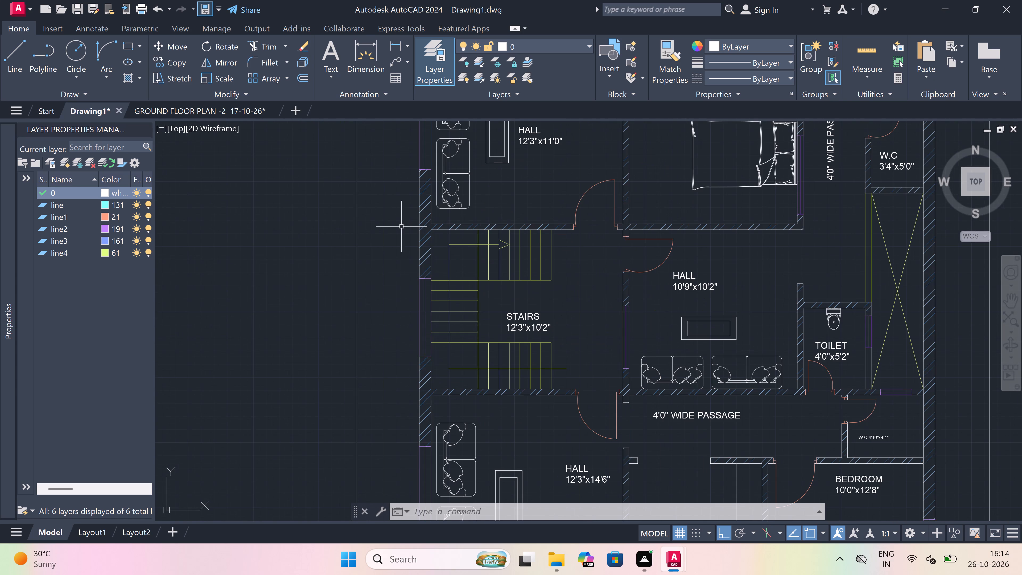
pyautogui.scroll(-2, 475, 261)
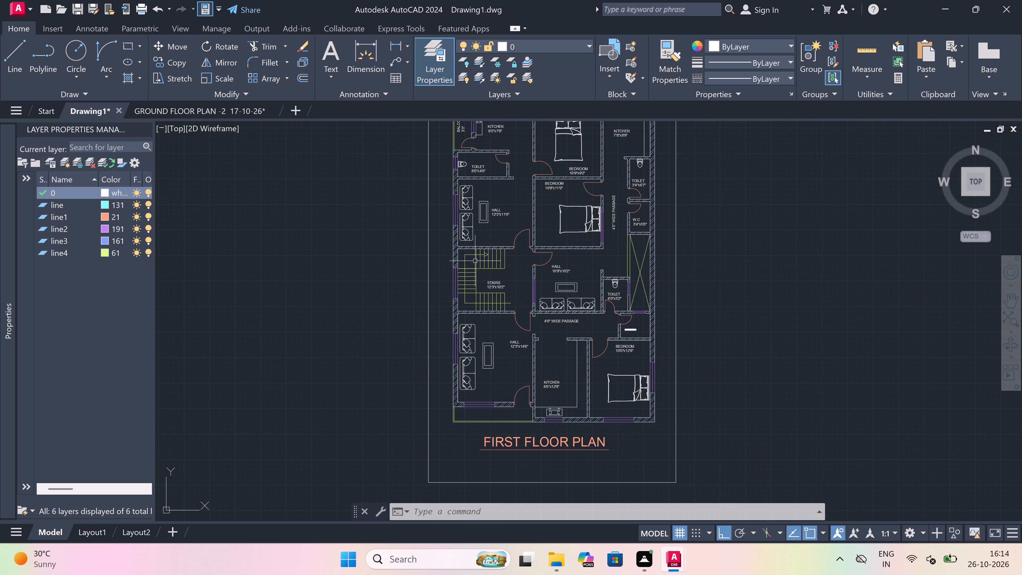
pyautogui.scroll(-1, 475, 261)
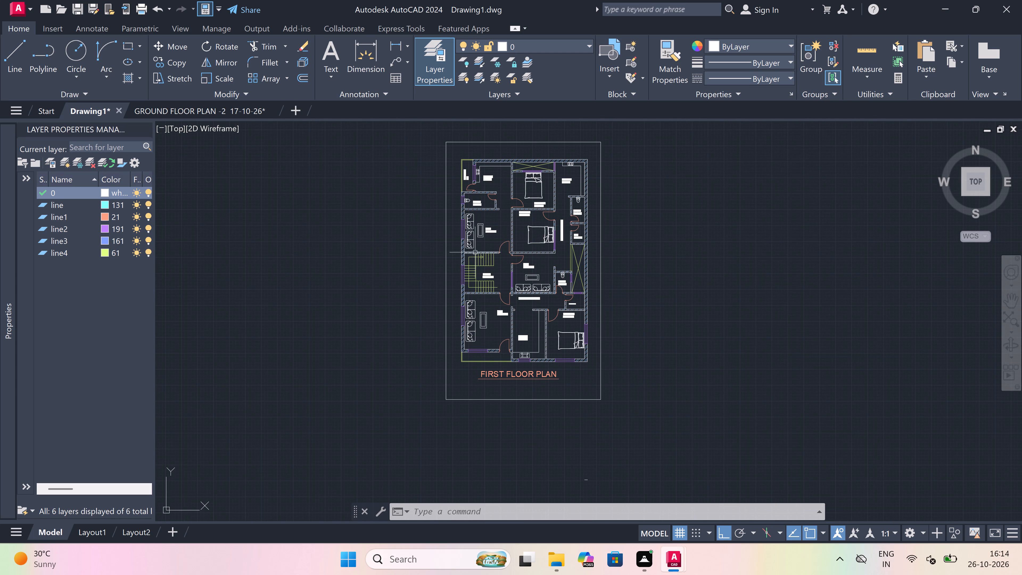
pyautogui.scroll(2, 482, 143)
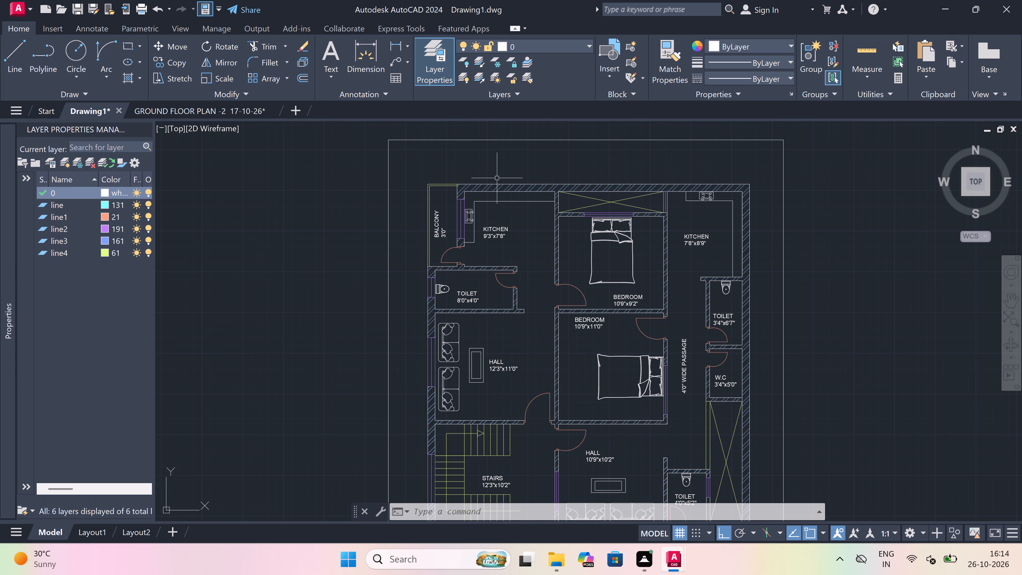
pyautogui.scroll(1, 497, 178)
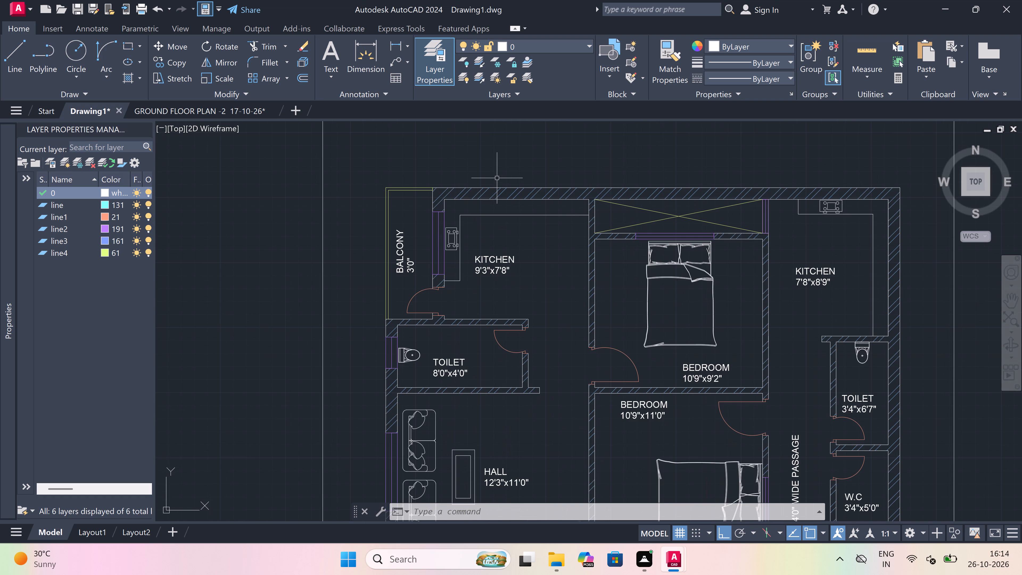
pyautogui.scroll(-1, 497, 178)
pyautogui.scroll(1, 497, 178)
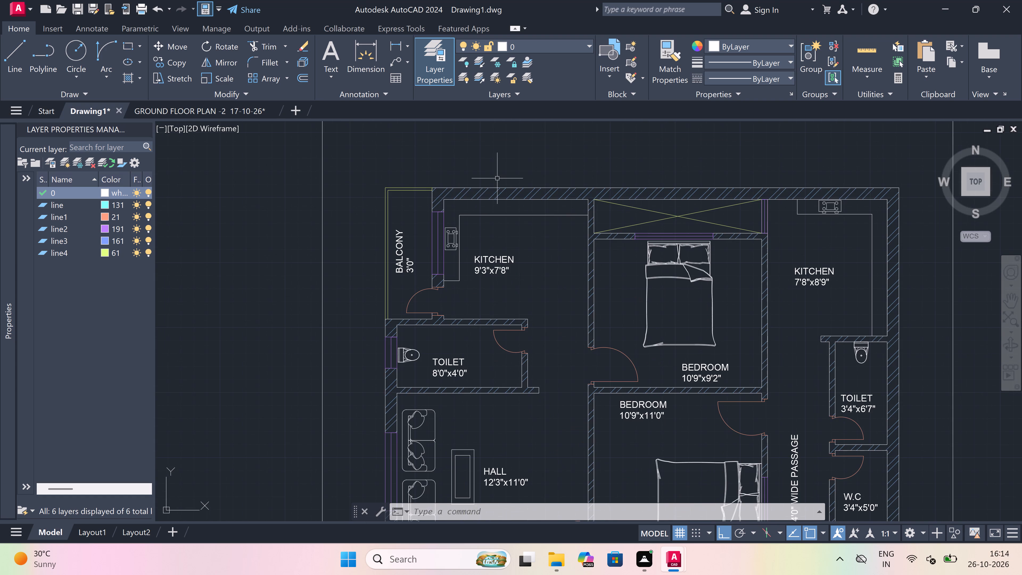
pyautogui.scroll(-1, 497, 178)
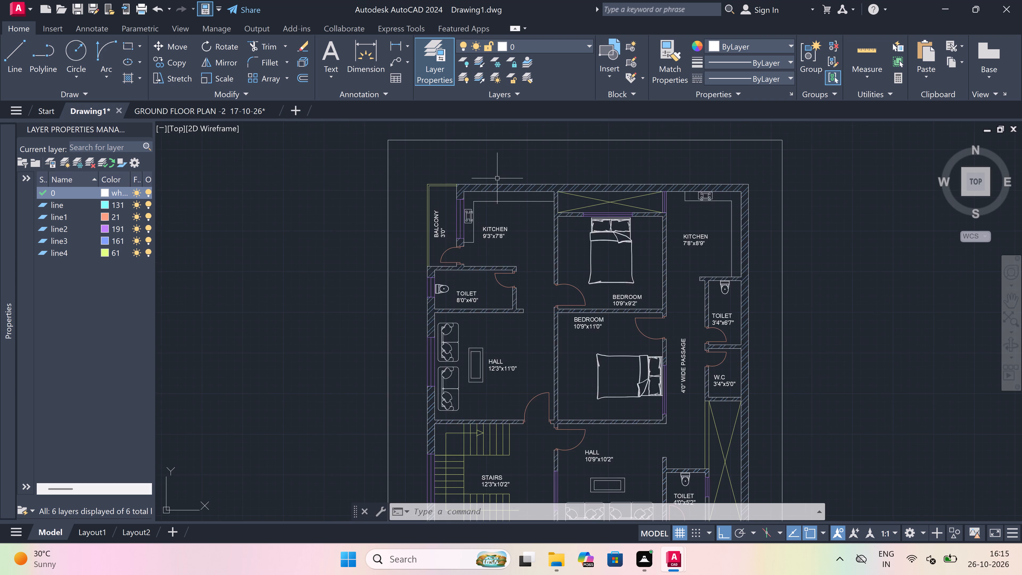
pyautogui.scroll(-2, 497, 178)
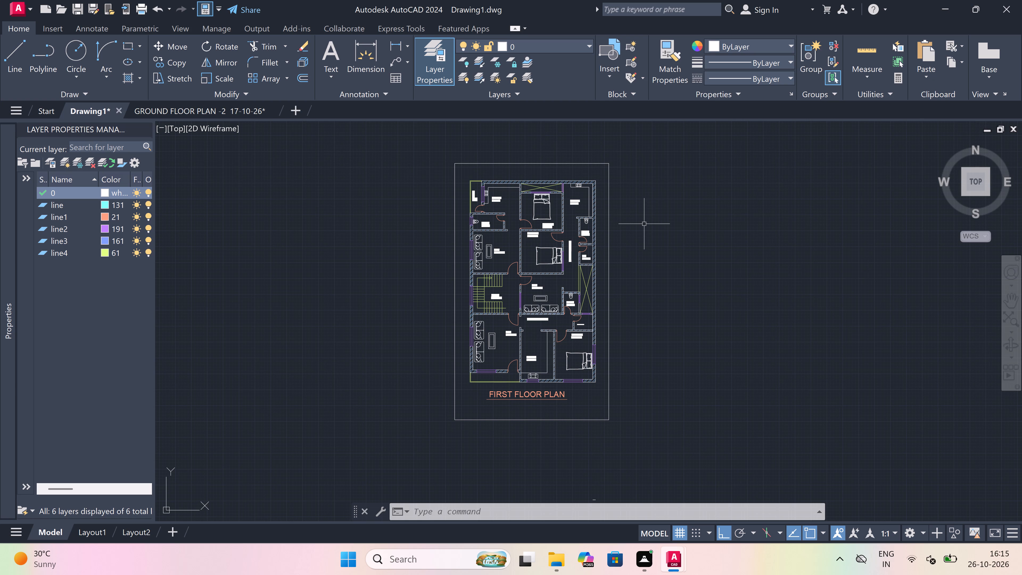
# Set up a plot with DWG To PDF.pc3 on ISO A4 (297.00 x 210.00 MM), using a window around the plan's outer border.
pyautogui.hotkey('ctrl', 'p')
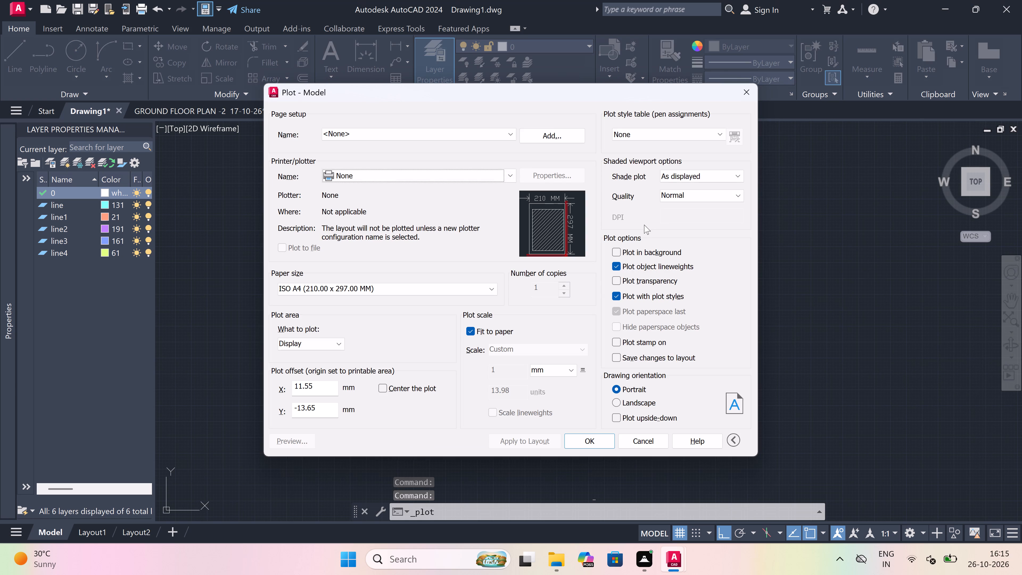
pyautogui.click(423, 175)
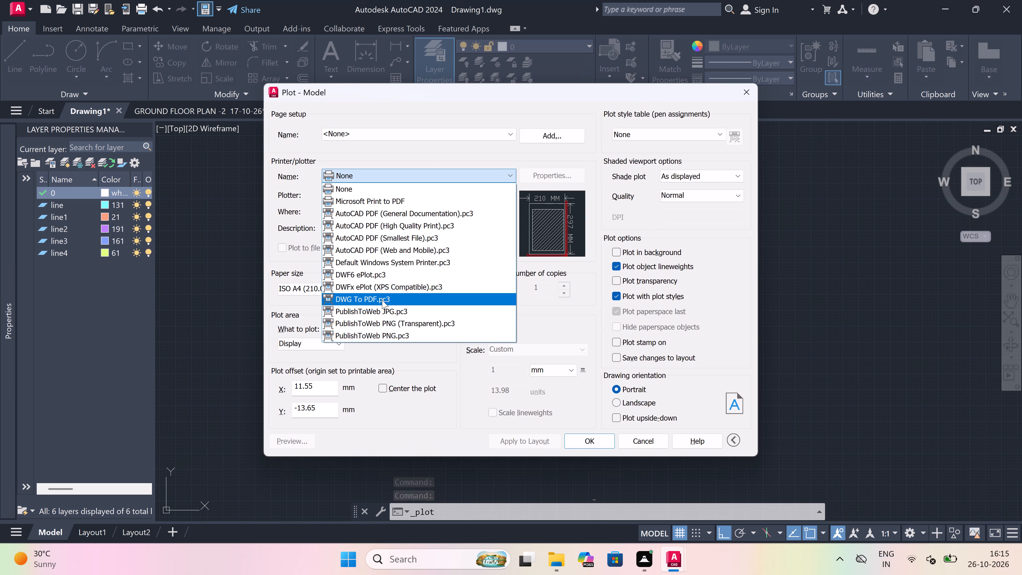
pyautogui.click(382, 300)
pyautogui.click(367, 293)
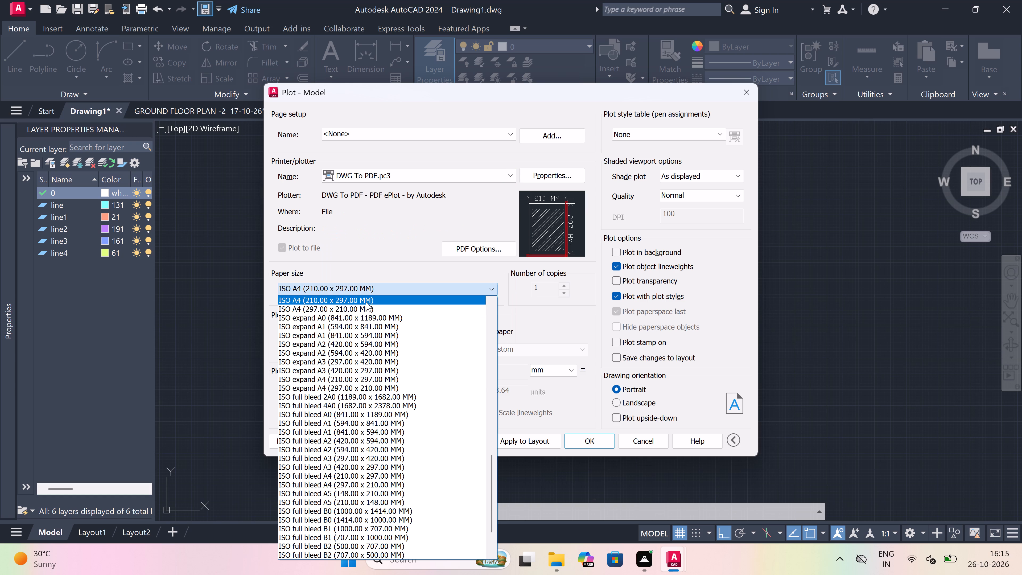
pyautogui.click(360, 309)
pyautogui.click(310, 347)
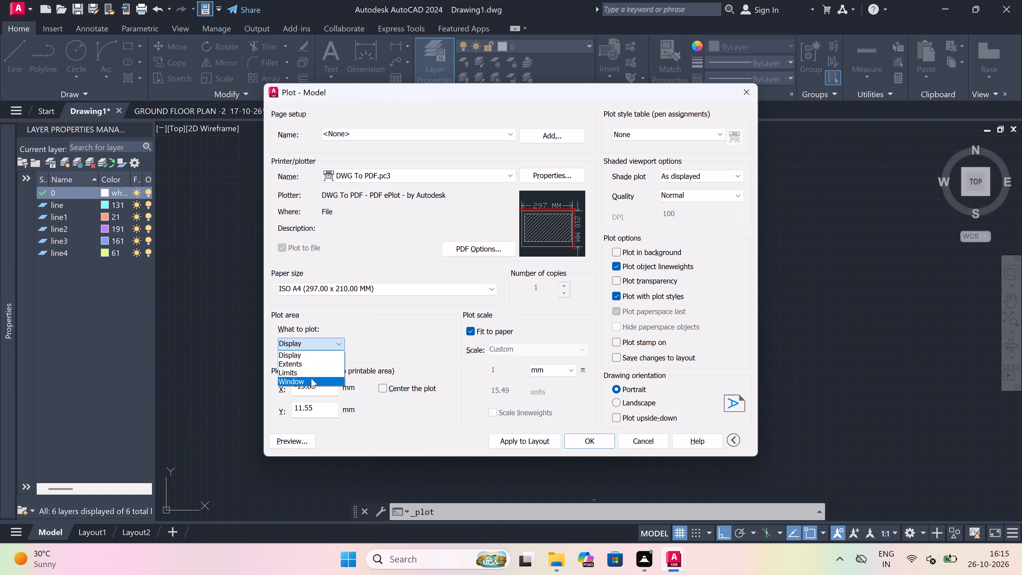
pyautogui.click(312, 378)
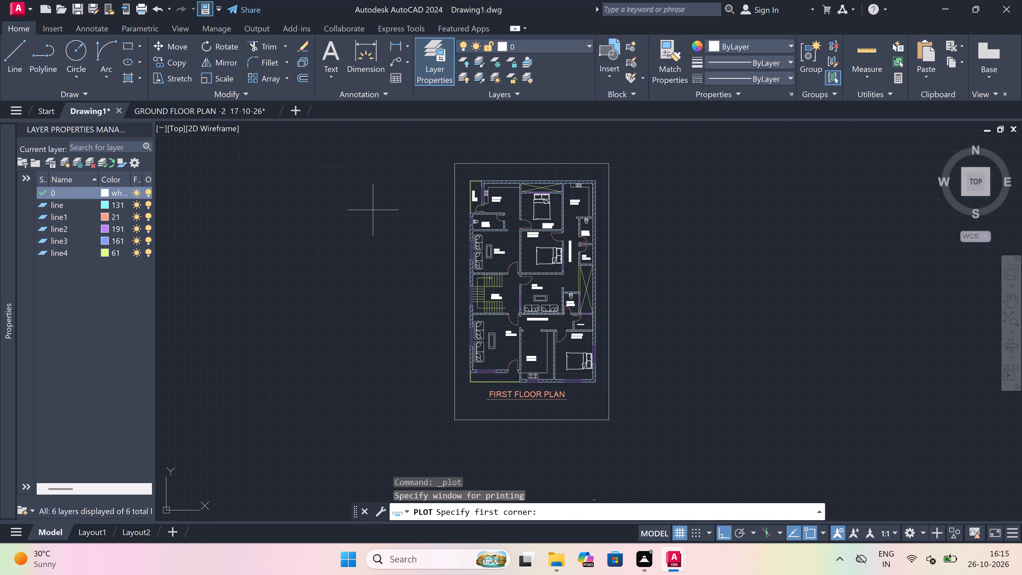
pyautogui.moveTo(455, 165); pyautogui.dragTo(457, 168)
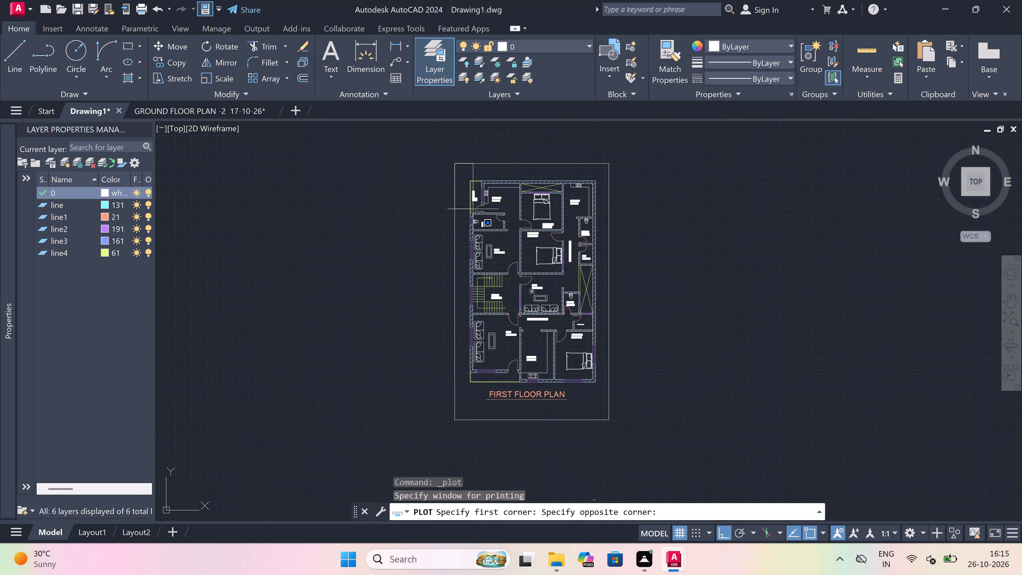
pyautogui.click(611, 420)
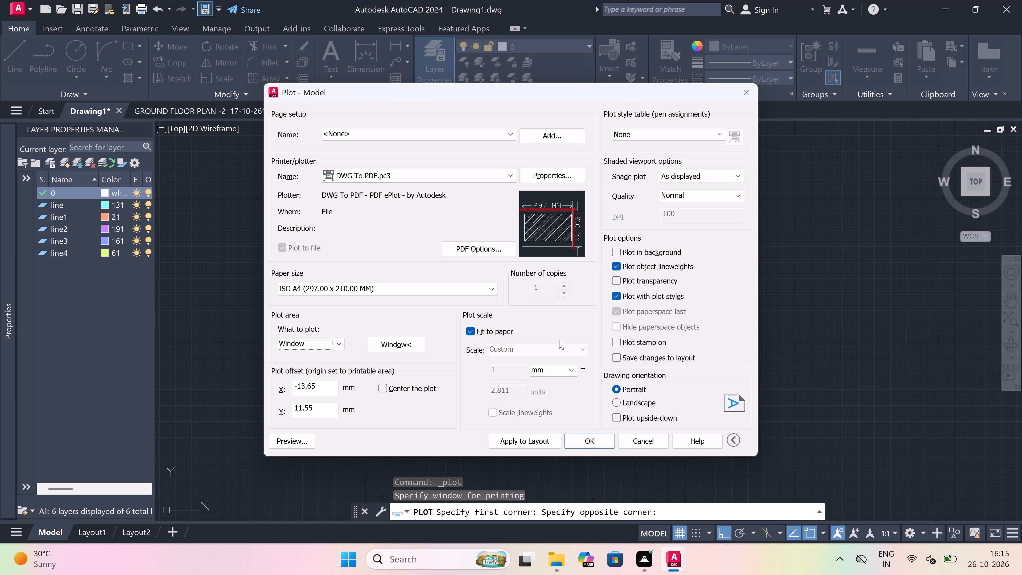
# Center the plot, assign the acad.ctb plot style table to all layouts and apply the settings to the layout.
pyautogui.click(382, 390)
pyautogui.click(638, 134)
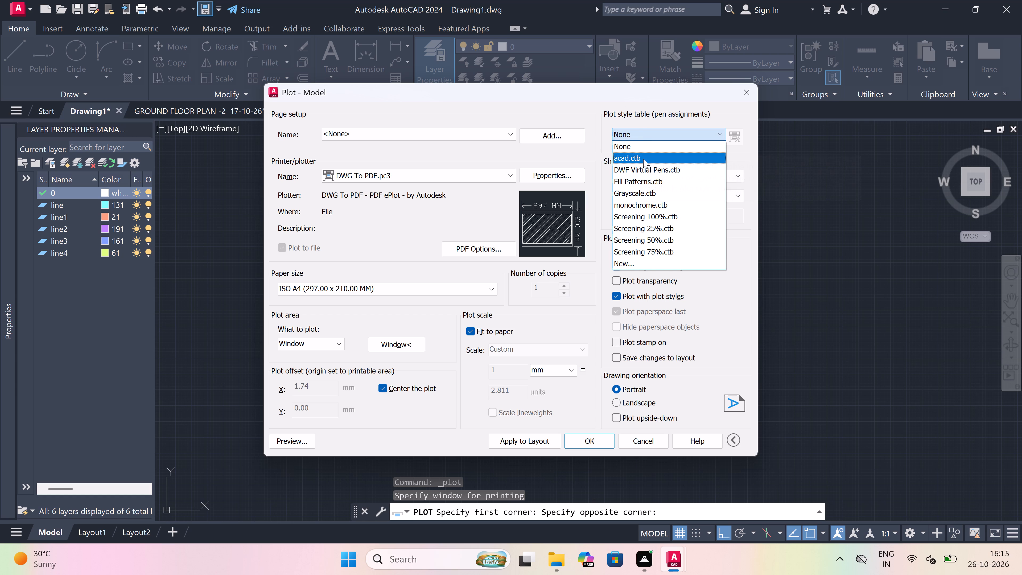
pyautogui.click(644, 158)
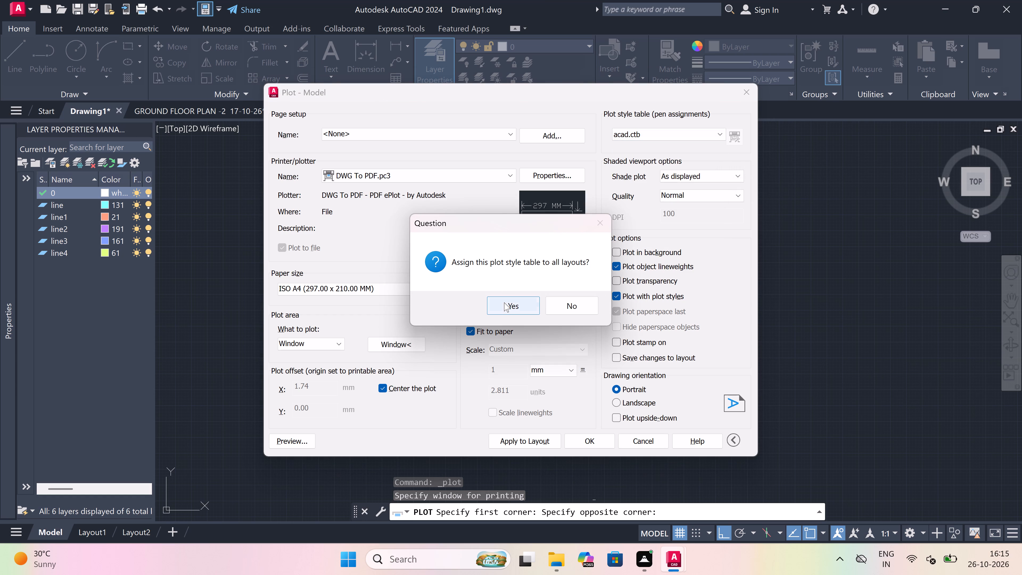
pyautogui.click(504, 302)
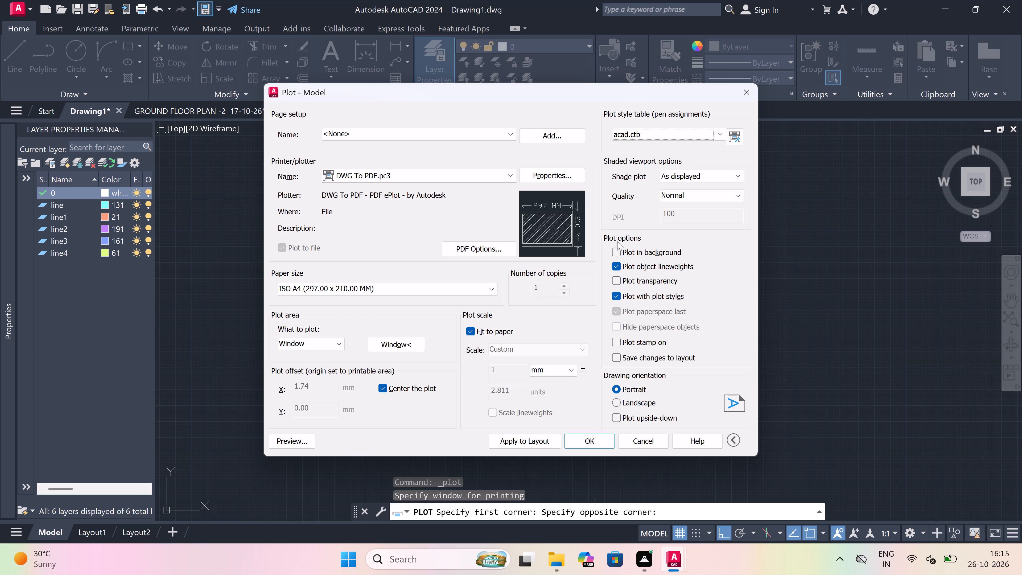
pyautogui.click(503, 438)
# Plot the plan to a PDF in Documents named "first floor plan -3 26-10-26".
pyautogui.click(580, 442)
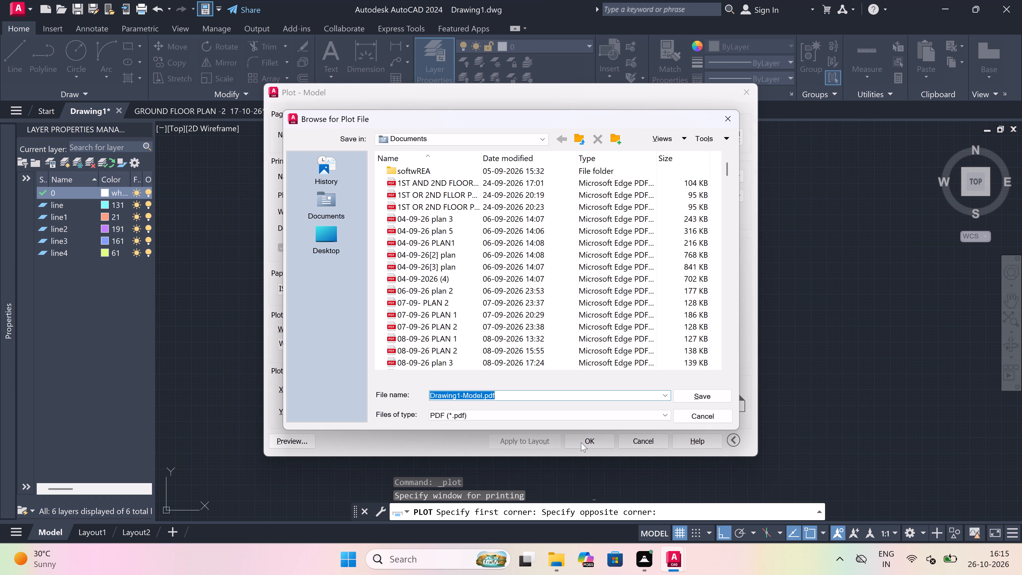
pyautogui.press('BackSpace')
pyautogui.write('first floor plan -3 26-10-')
pyautogui.write('26')
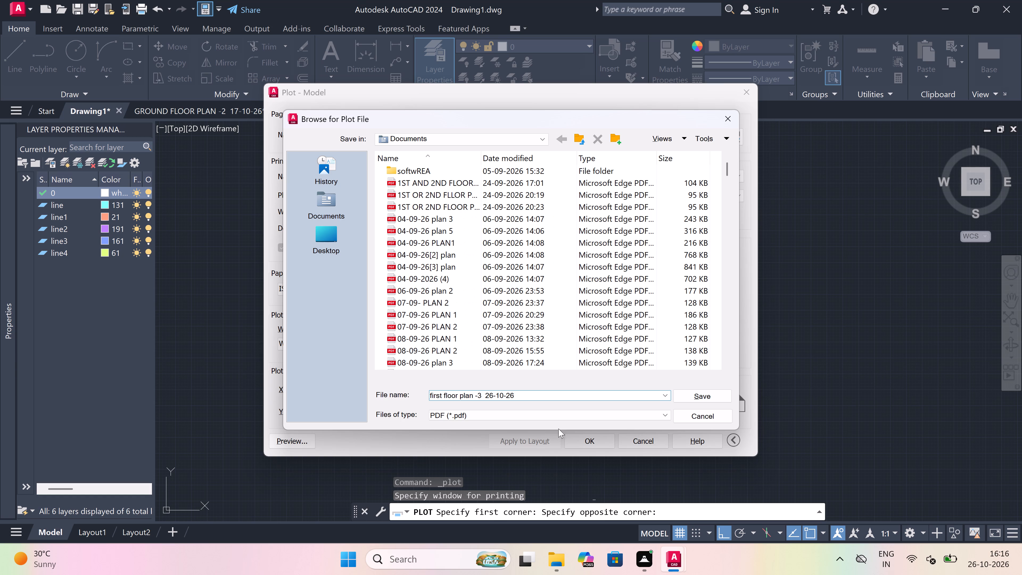
pyautogui.click(715, 400)
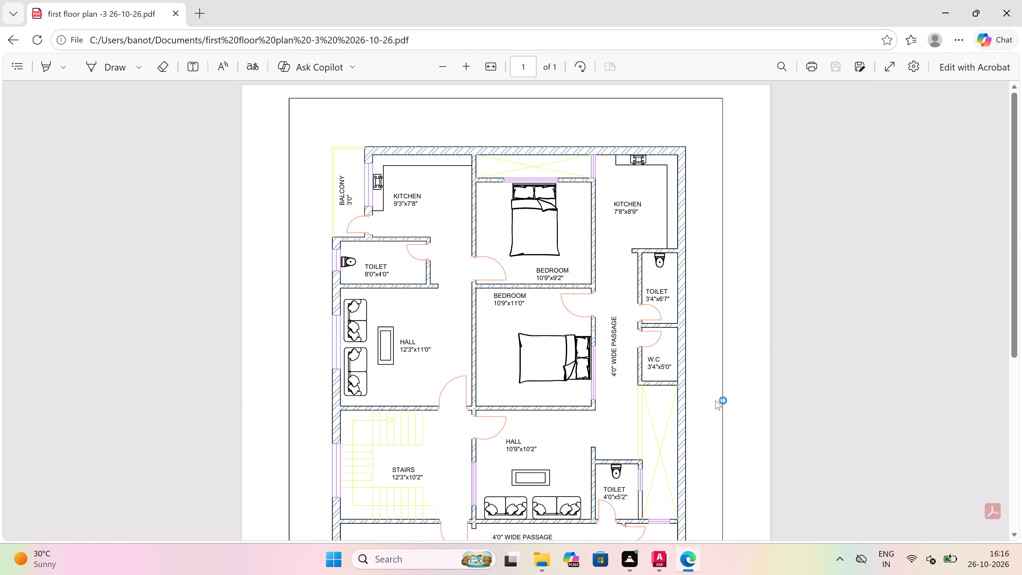
# Look over the plotted PDF of the first floor plan in the browser and close it.
pyautogui.scroll(-5, 629, 317)
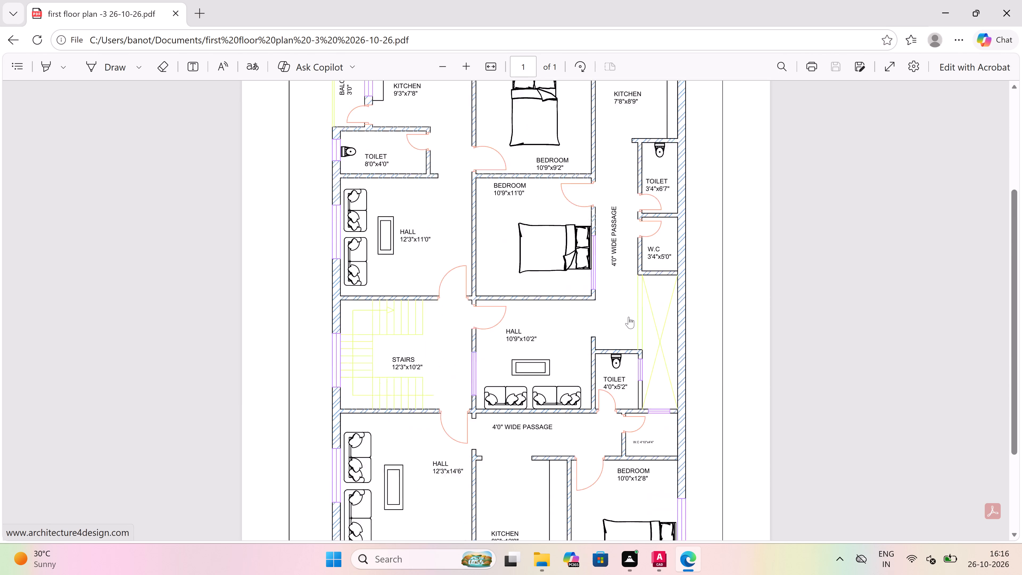
pyautogui.scroll(5, 629, 317)
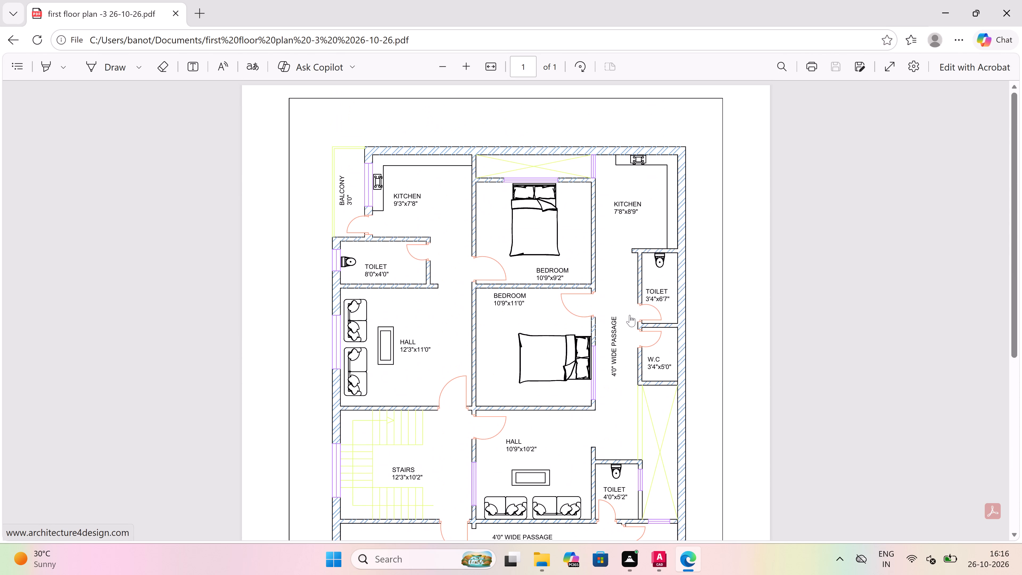
pyautogui.click(1015, 3)
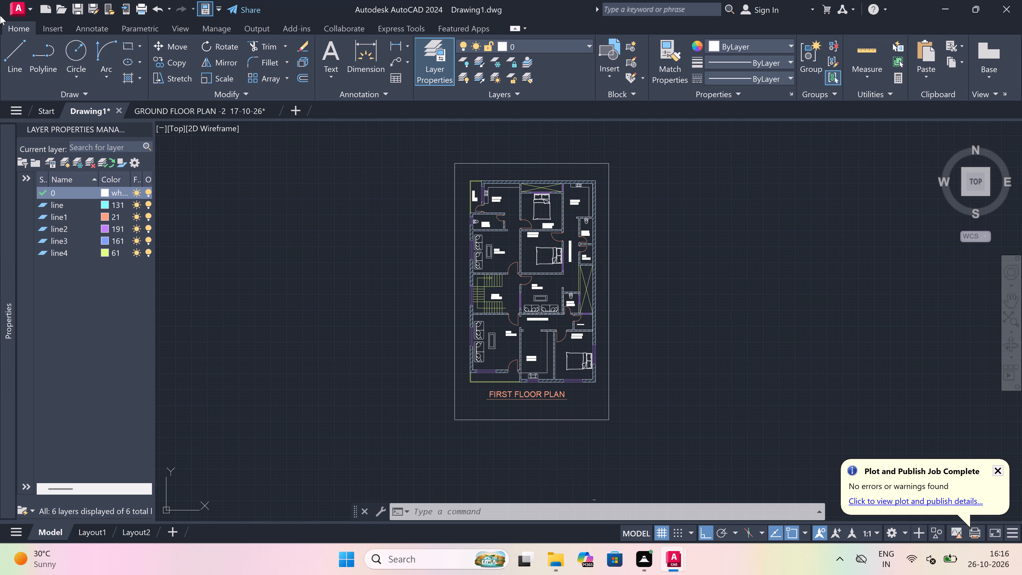
# Save the drawing in Downloads as an AutoCAD 2018 DWG named "first floor plan -3 26-10-26".
pyautogui.click(14, 7)
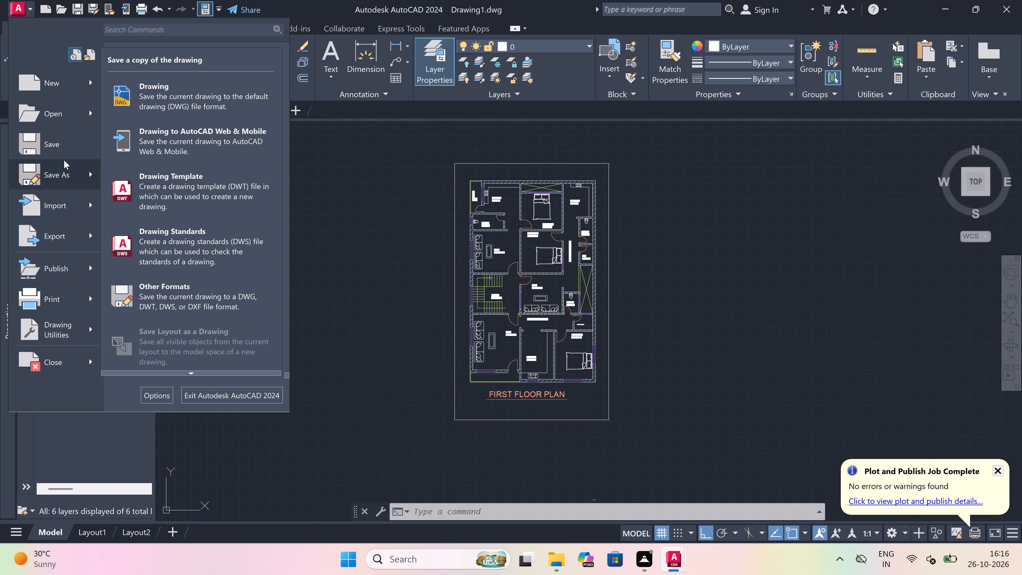
pyautogui.click(55, 178)
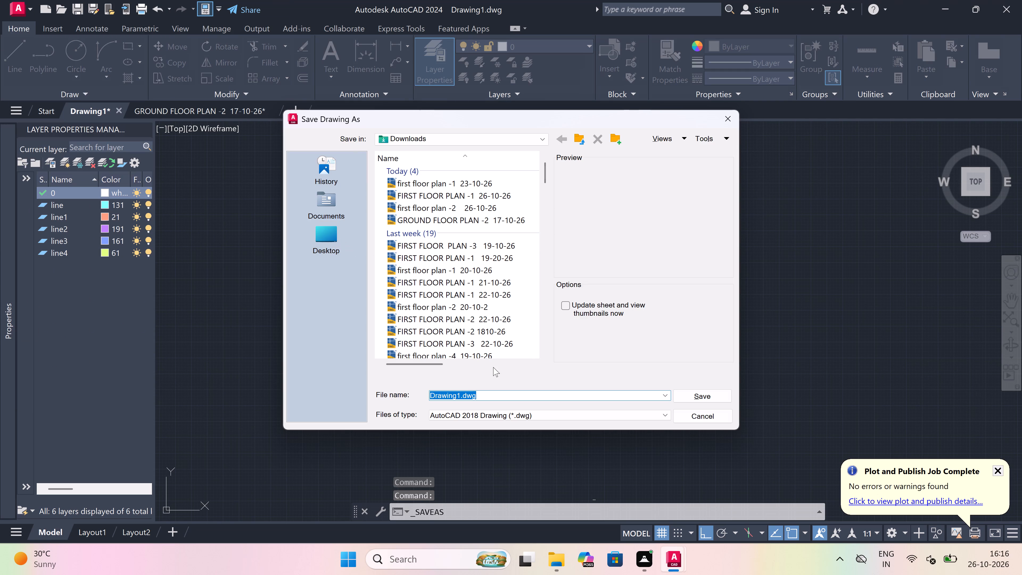
pyautogui.press('BackSpace')
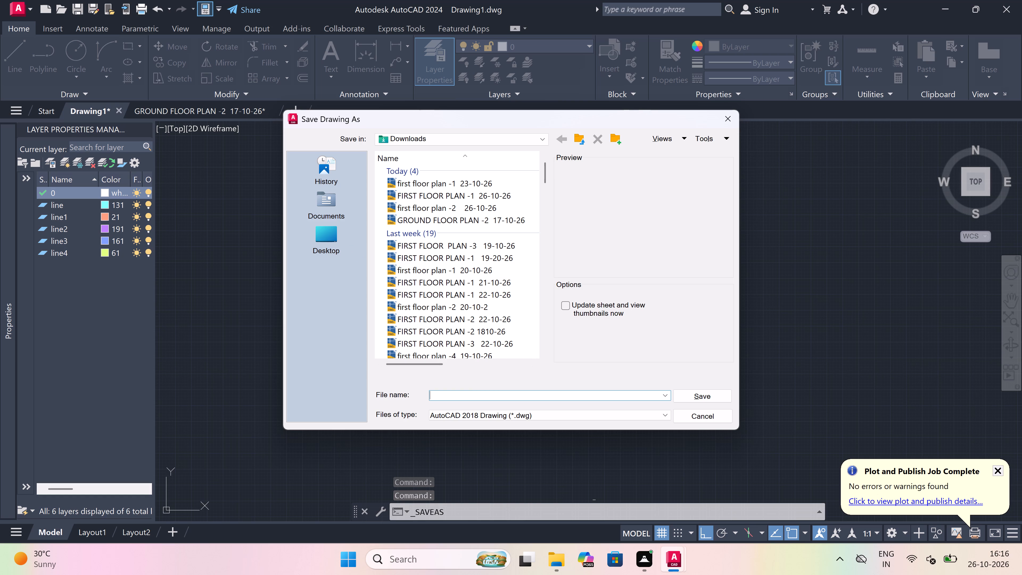
pyautogui.write('first')
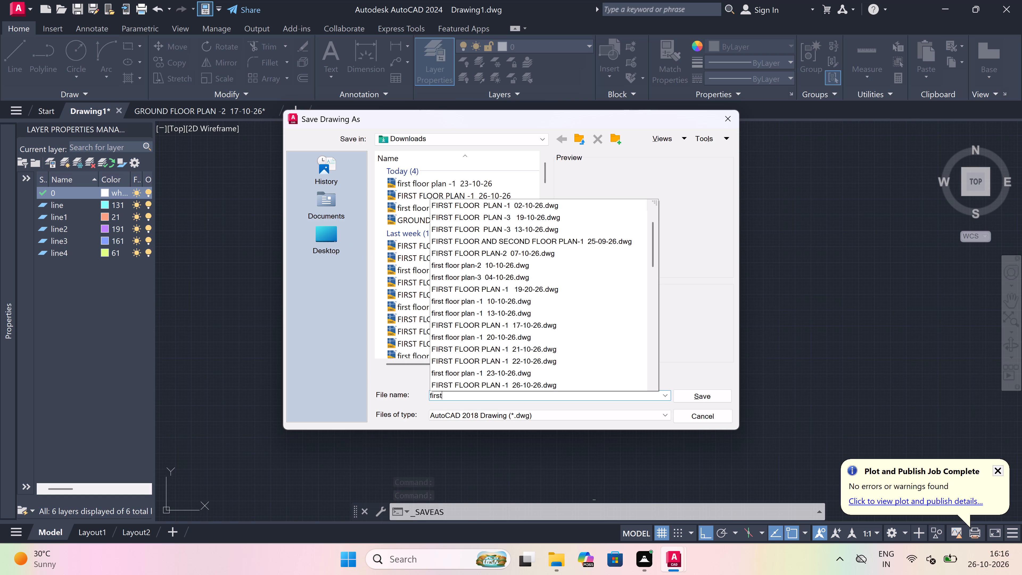
pyautogui.press('space')
pyautogui.write('floor')
pyautogui.press('space')
pyautogui.write('plan -3')
pyautogui.press('space')
pyautogui.press('space')
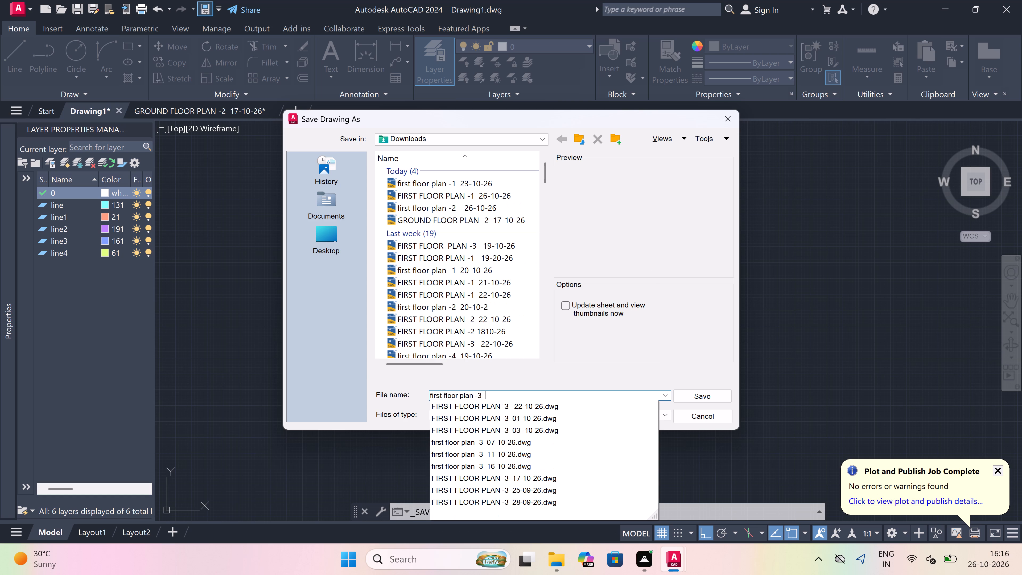
pyautogui.write('26-10-26')
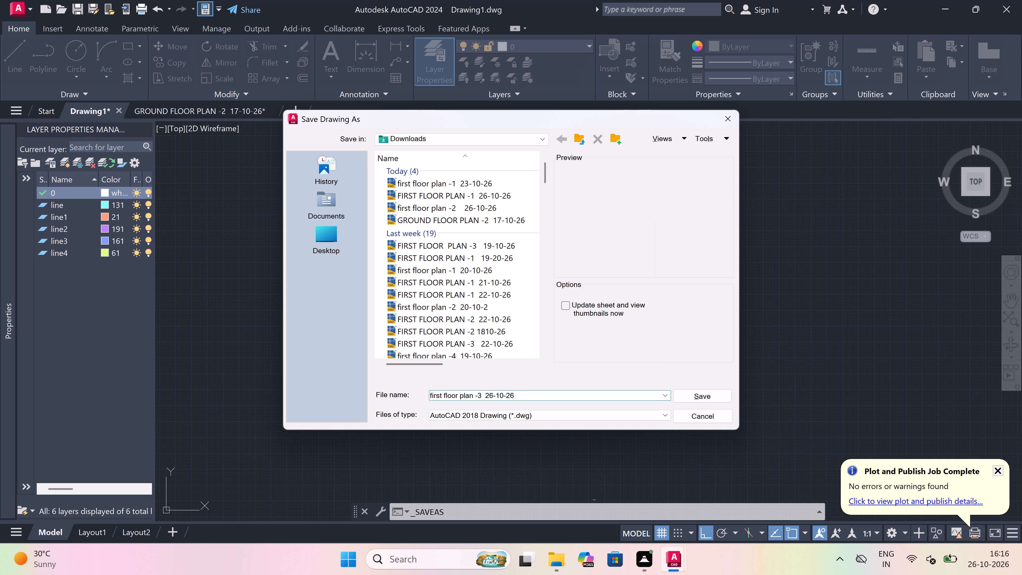
pyautogui.click(716, 391)
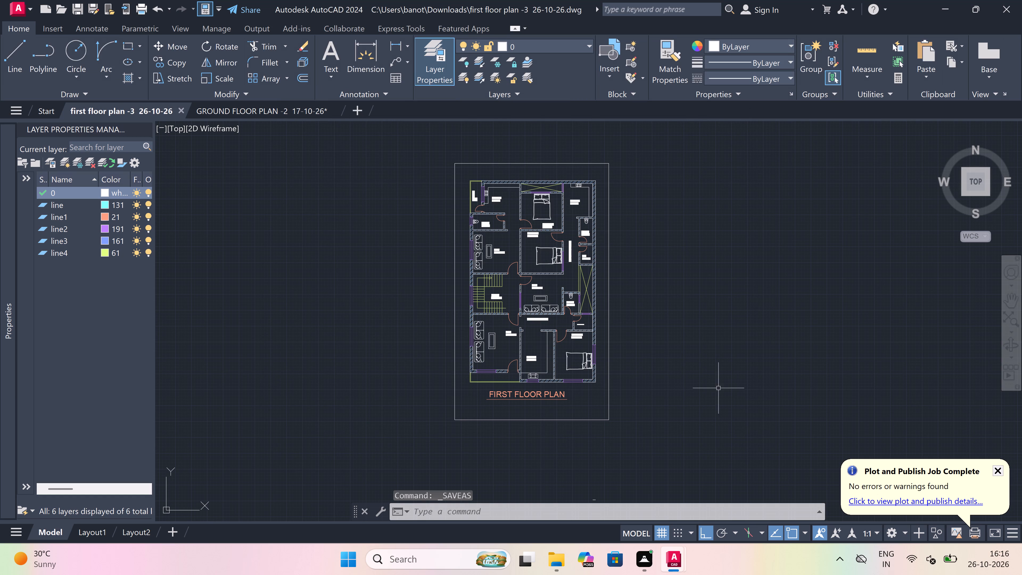
# Exit AutoCAD, saving the changes to the GROUND FLOOR PLAN -2 17-10-26 drawing.
pyautogui.click(999, 0)
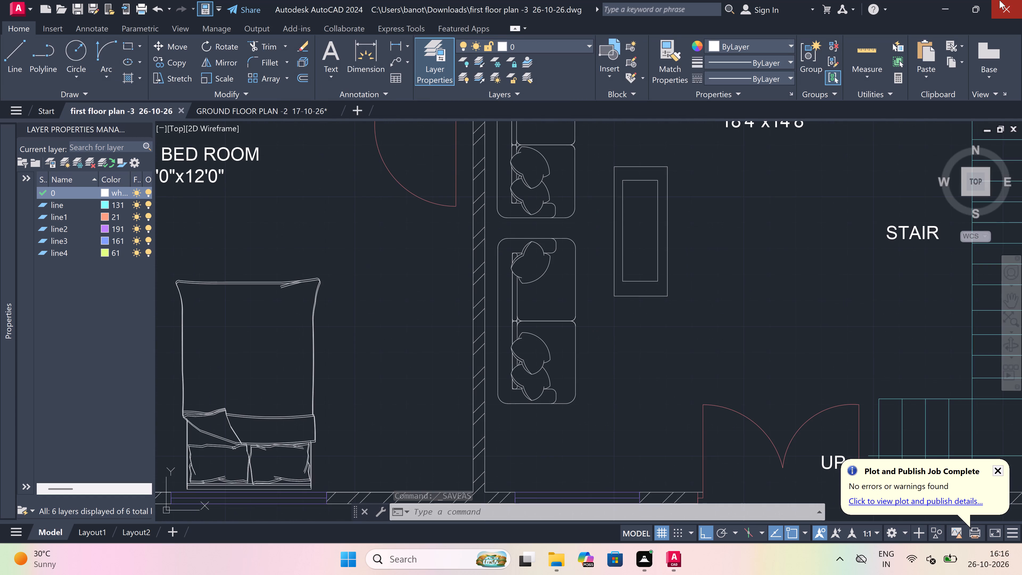
pyautogui.click(486, 304)
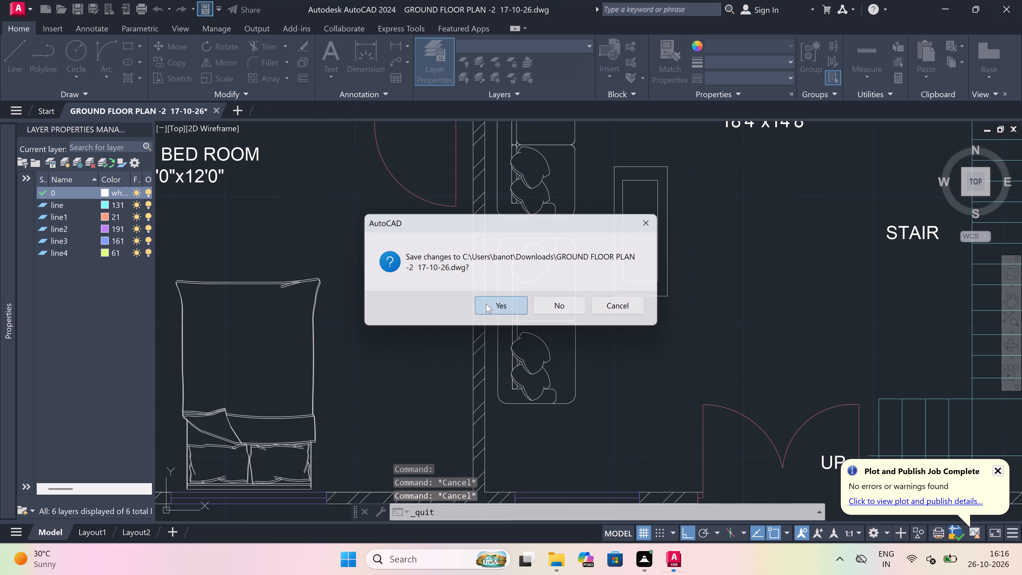